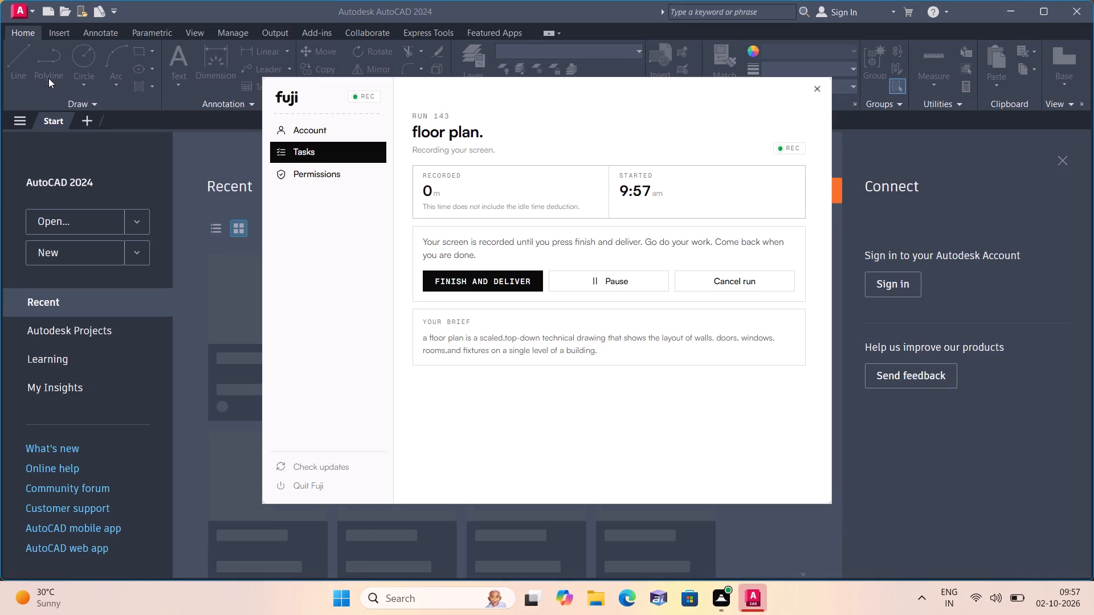
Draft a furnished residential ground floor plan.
Create a new blank drawing from the start page.
scroll(48, 85, down, 1)
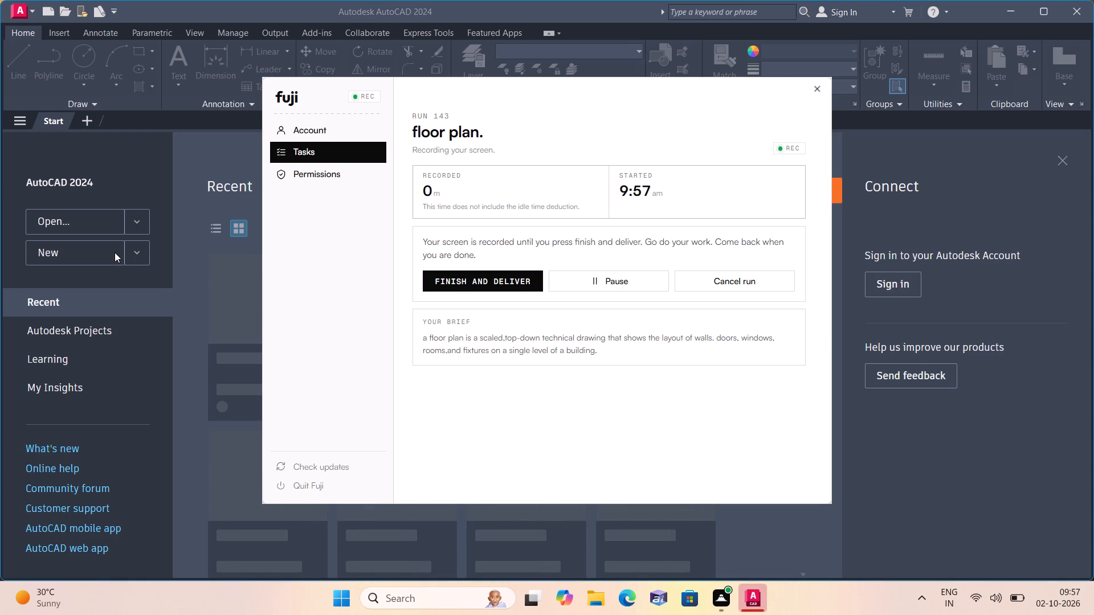
click(113, 252)
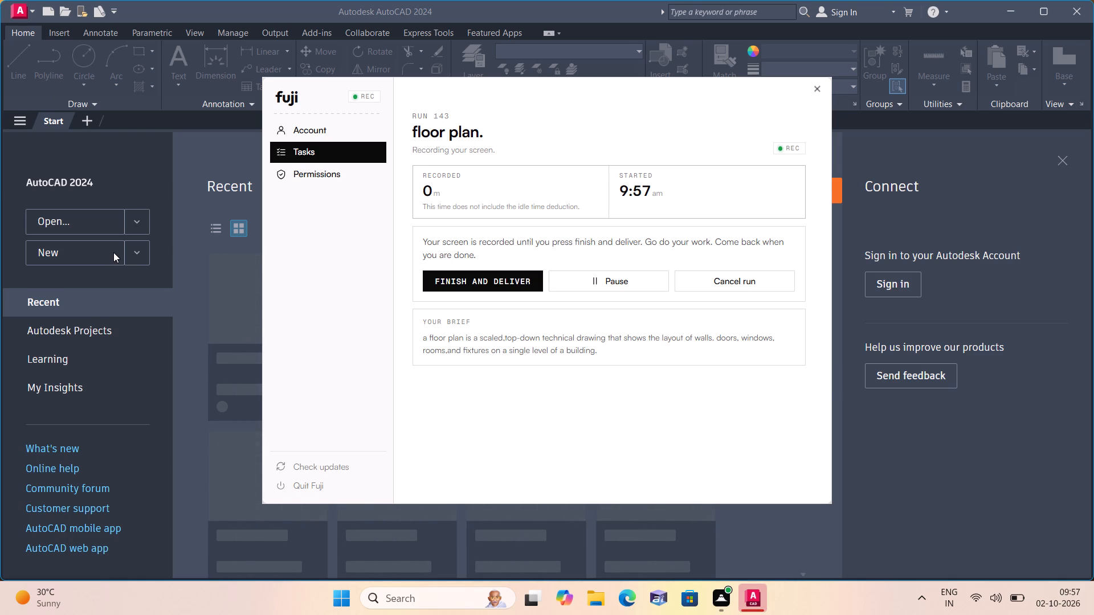
click(113, 252)
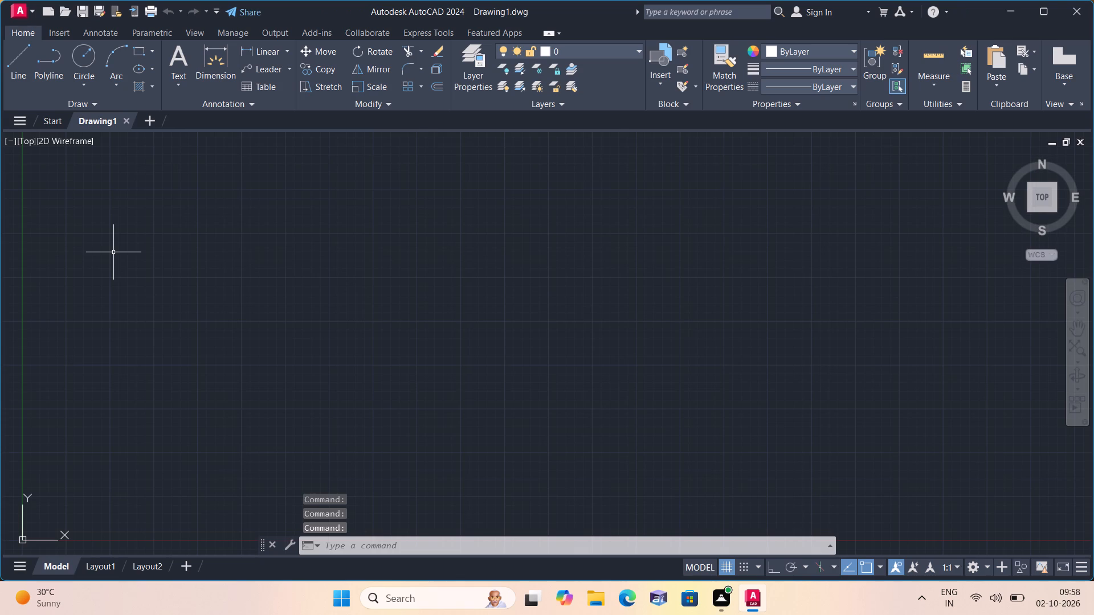
Set the model space limits with the lower-left corner at 0,0 and the upper-right corner at 1000,1000.
scroll(108, 304, down, 2)
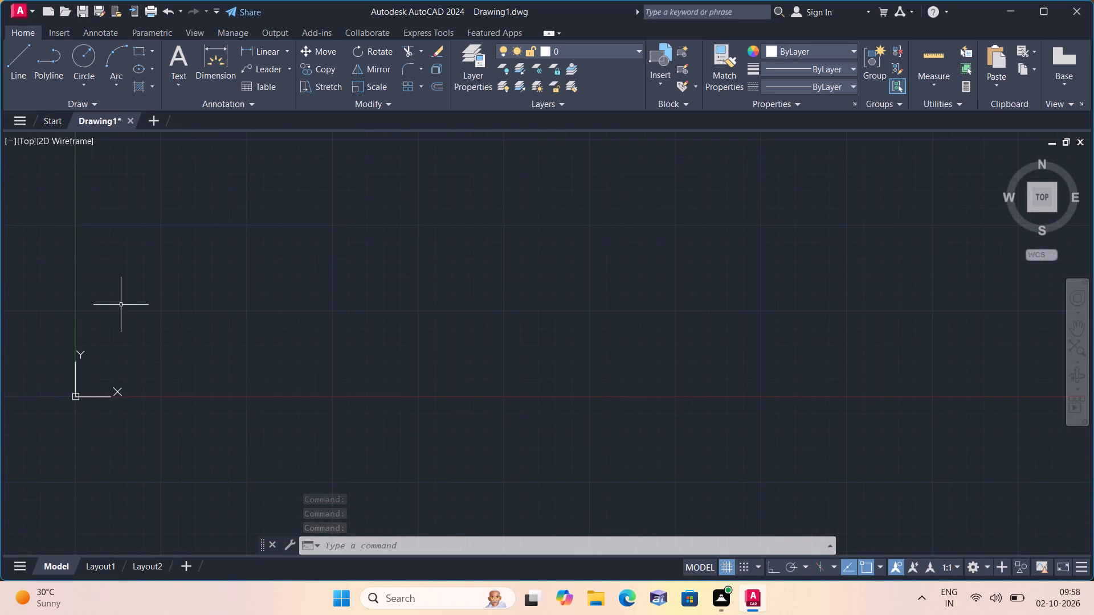
scroll(159, 305, down, 1)
scroll(213, 314, down, 1)
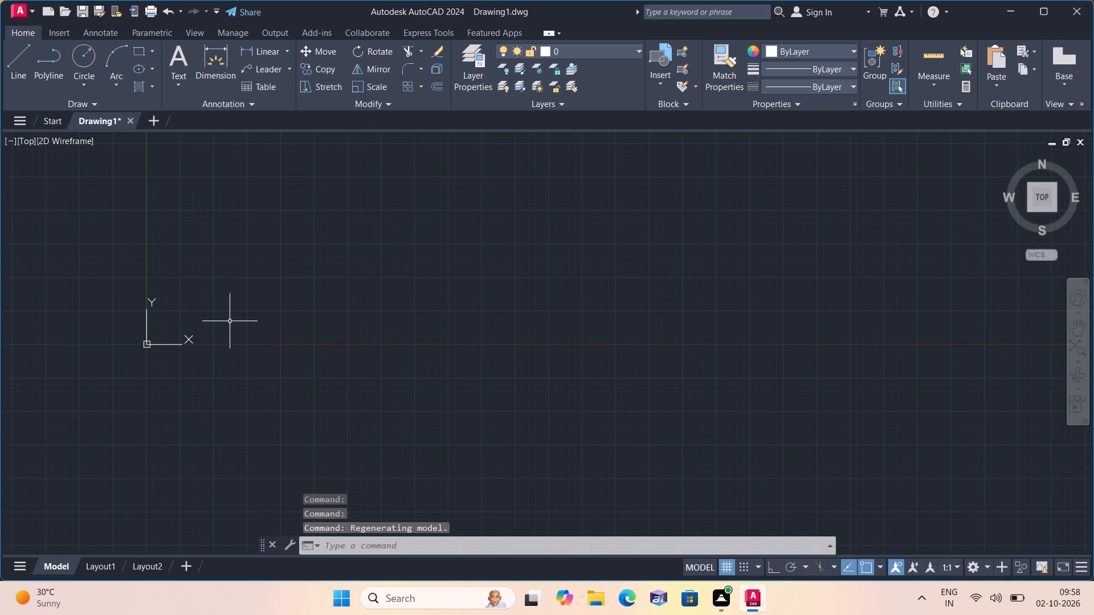
scroll(230, 321, down, 1)
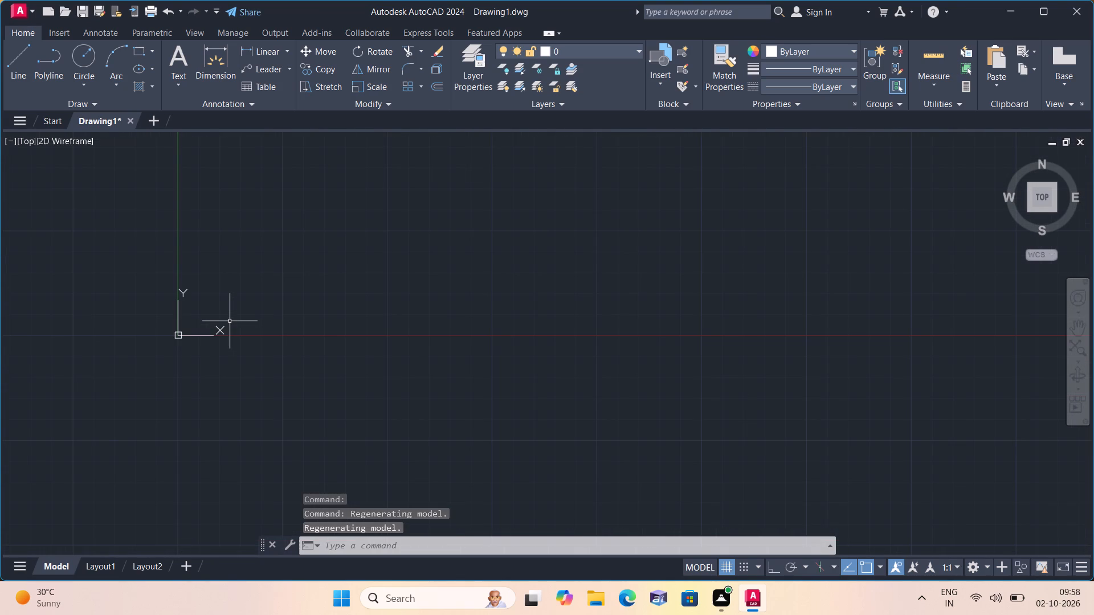
scroll(264, 322, down, 1)
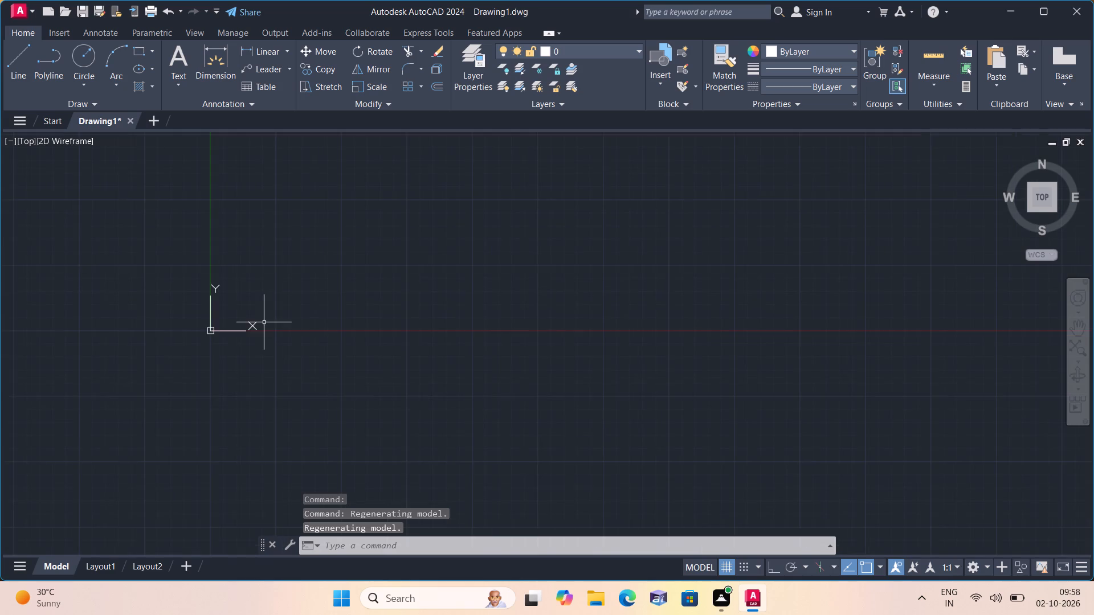
scroll(264, 322, up, 2)
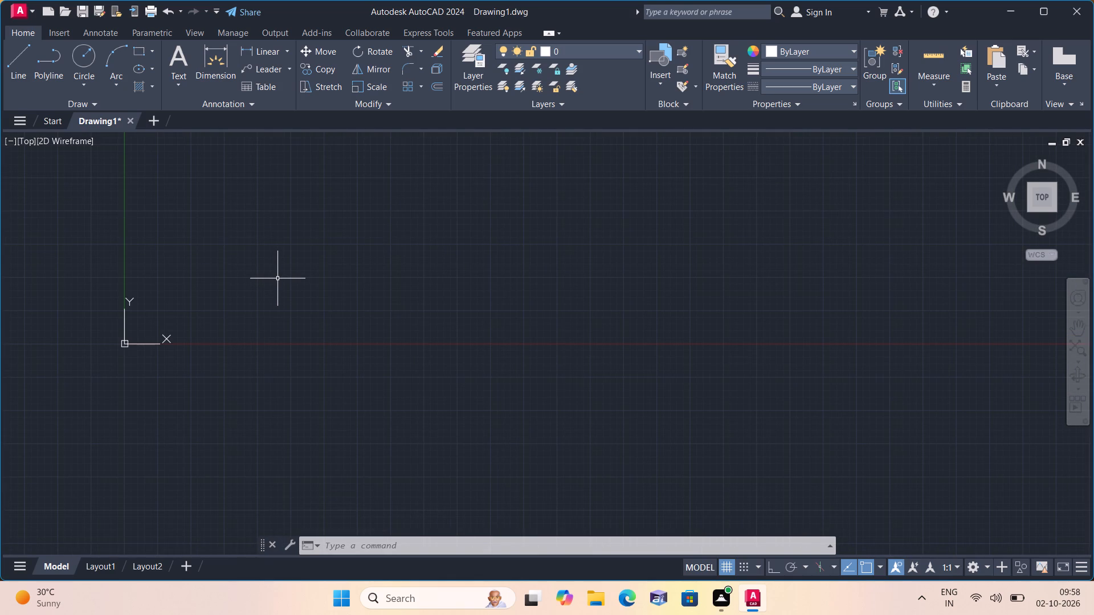
text(lim)
key(space)
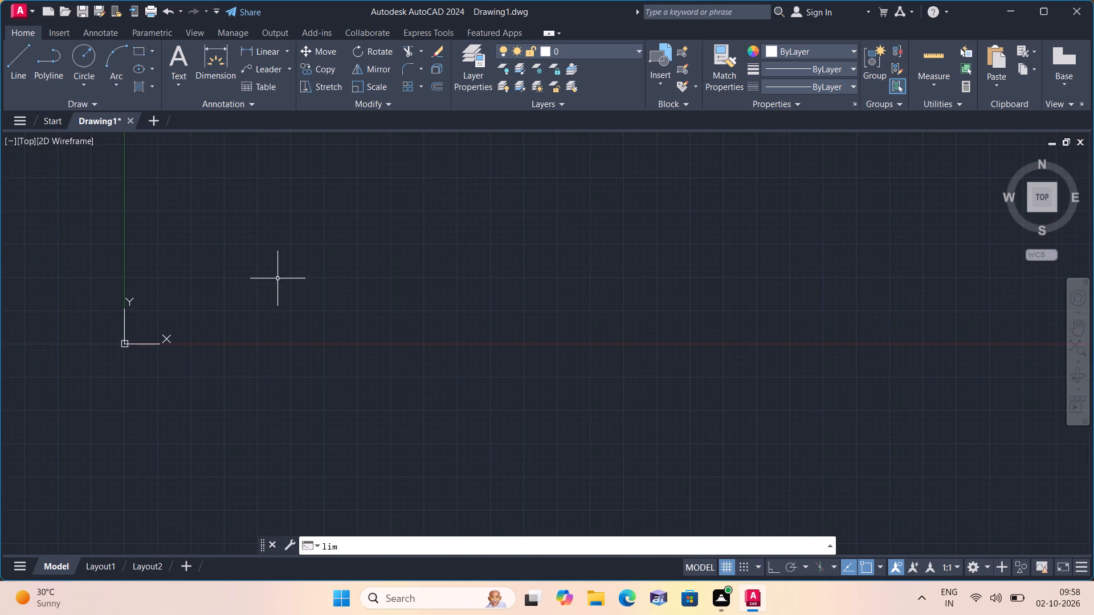
text(0,0)
key(space)
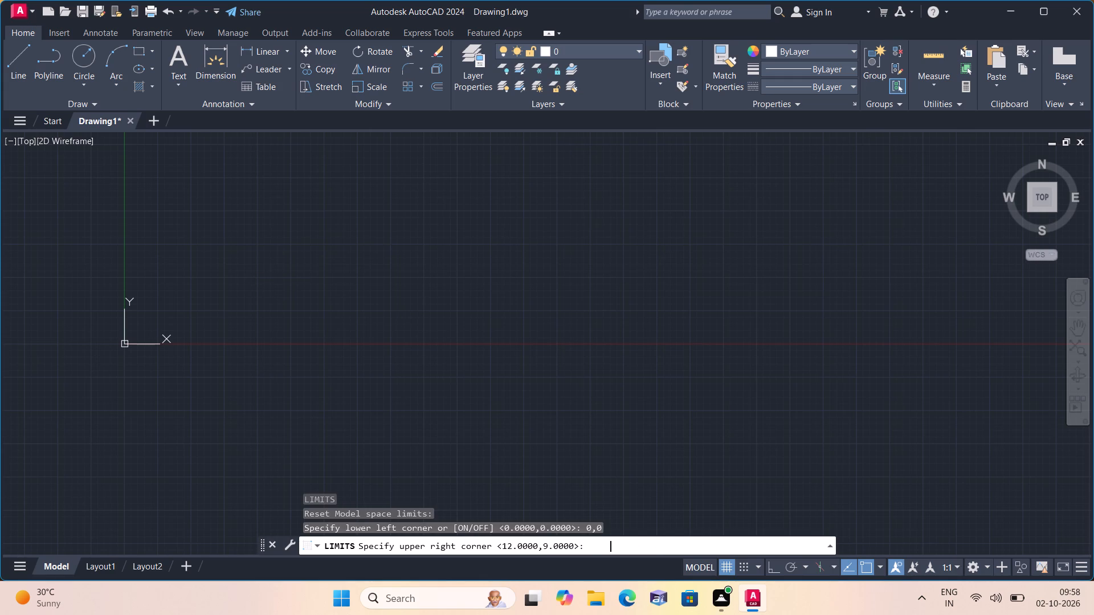
text(1000)
text(,1000)
key(space)
Configure the drawing units to Engineering length type with a precision of 0'-0".
text(un)
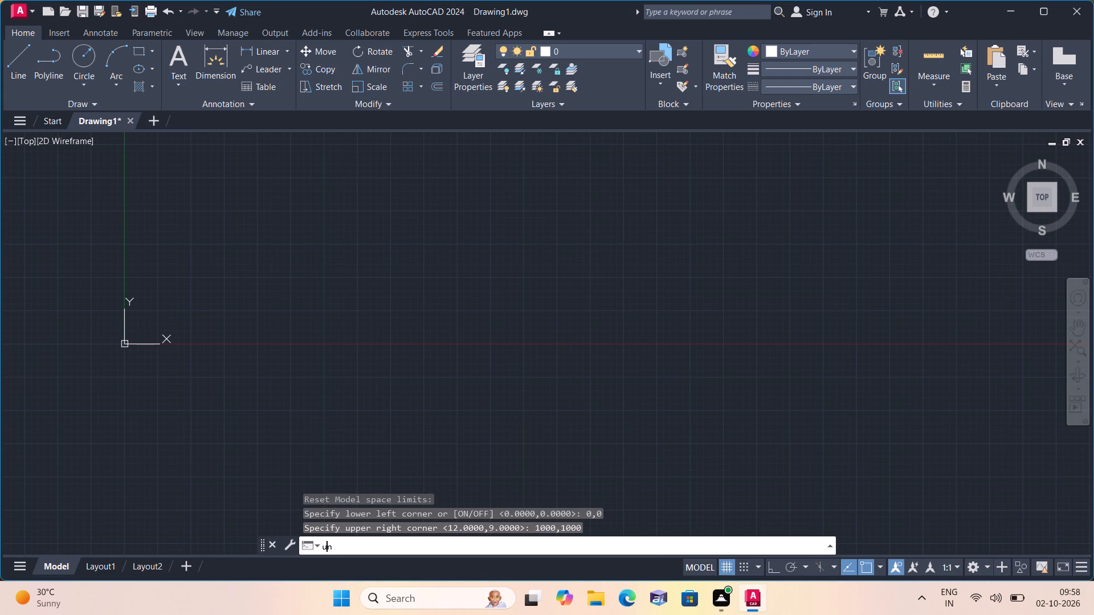
key(space)
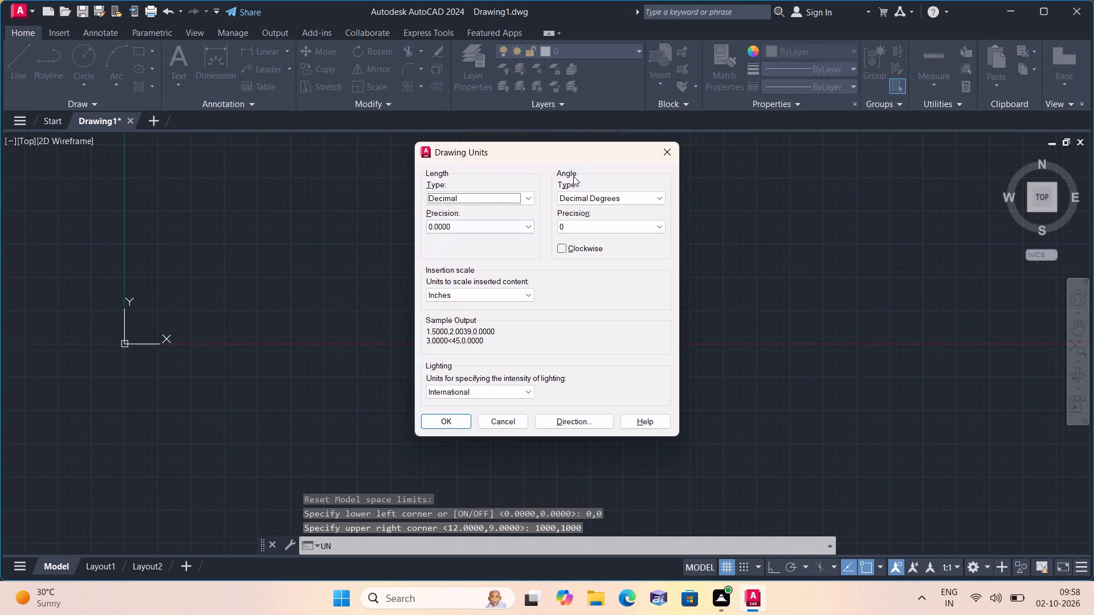
click(526, 197)
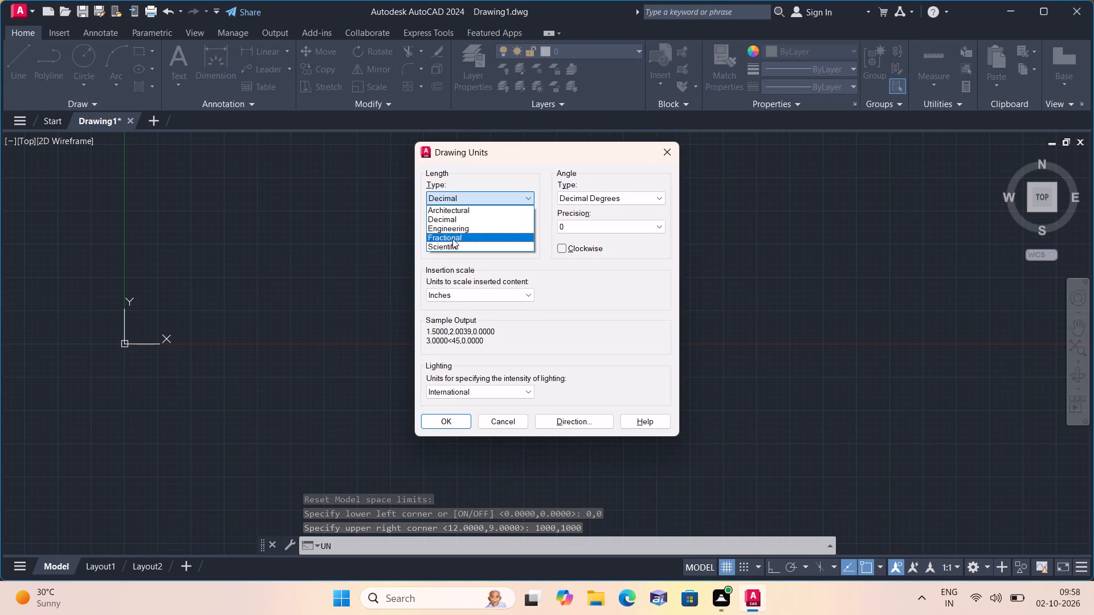
click(454, 225)
click(462, 227)
click(460, 239)
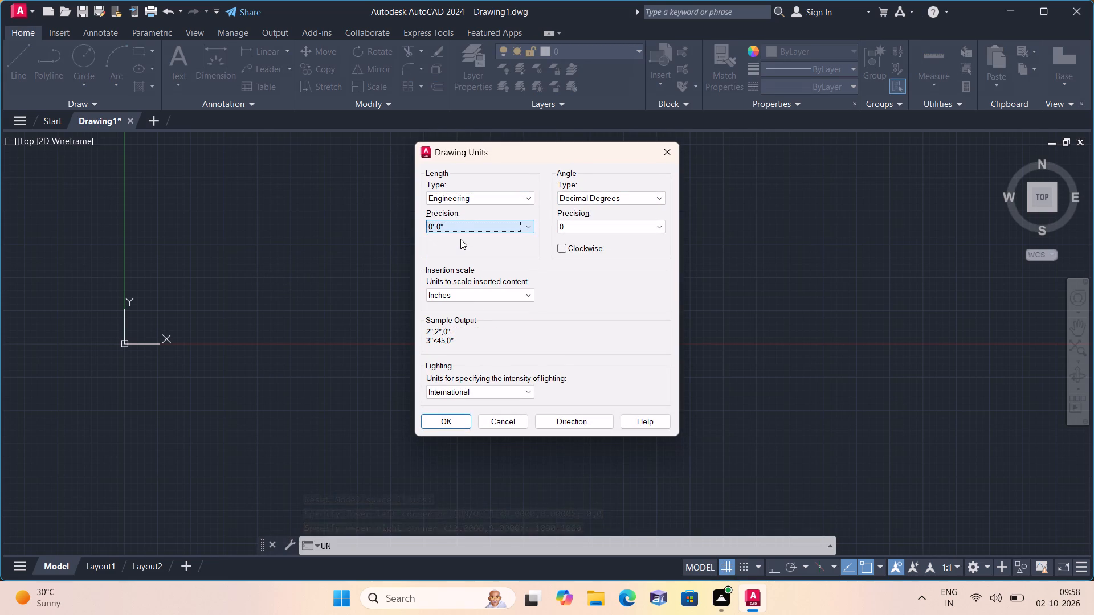
click(455, 423)
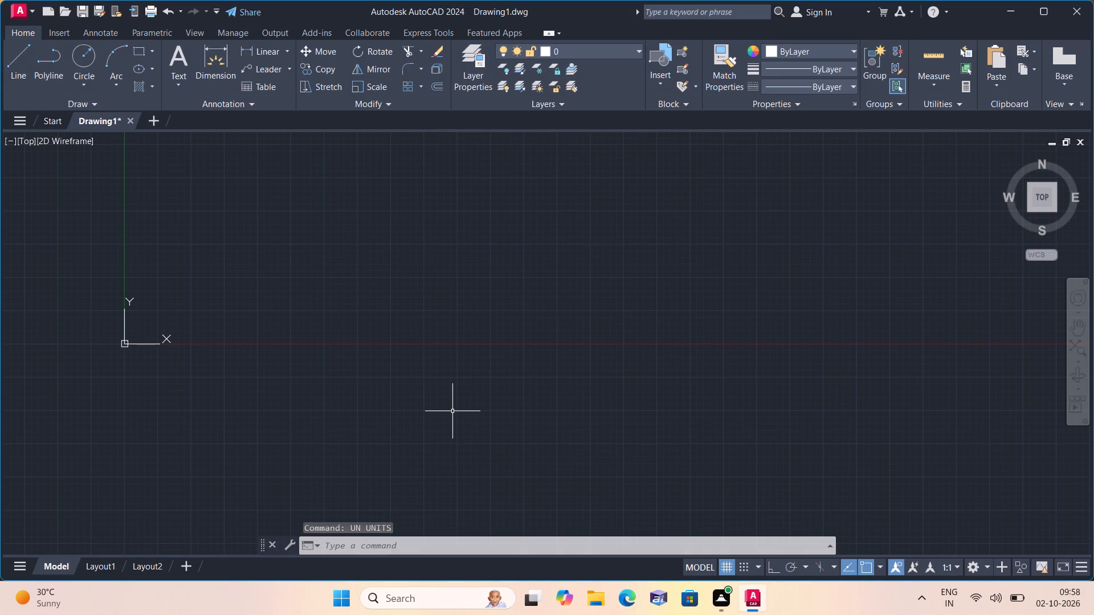
Modify the Standard dimension style's primary units to Engineering format with 0'-0" precision, and set the style current.
text(d)
key(space)
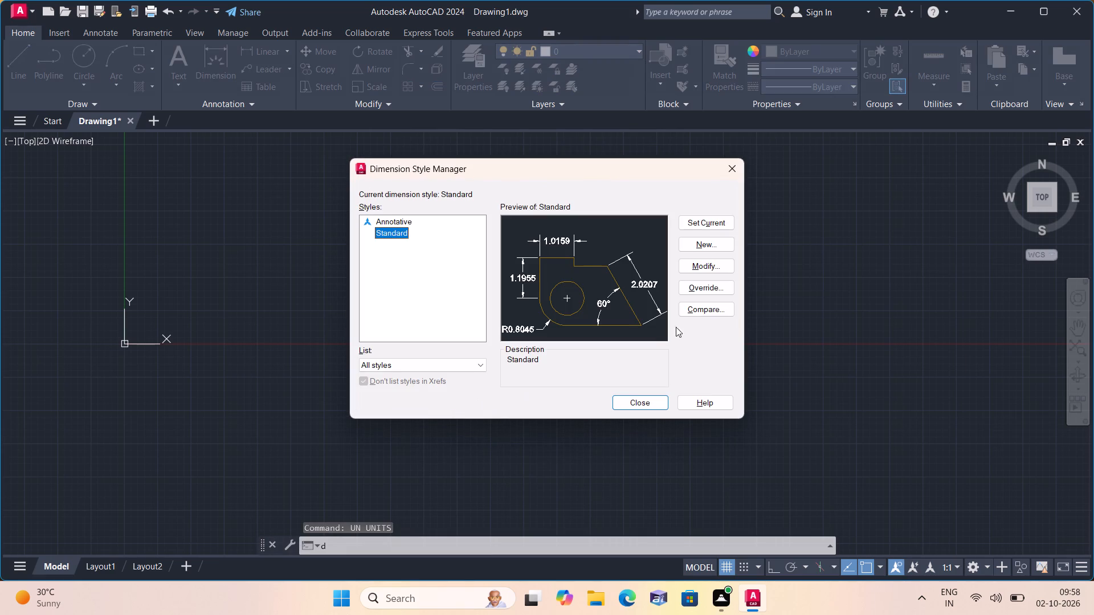
click(707, 268)
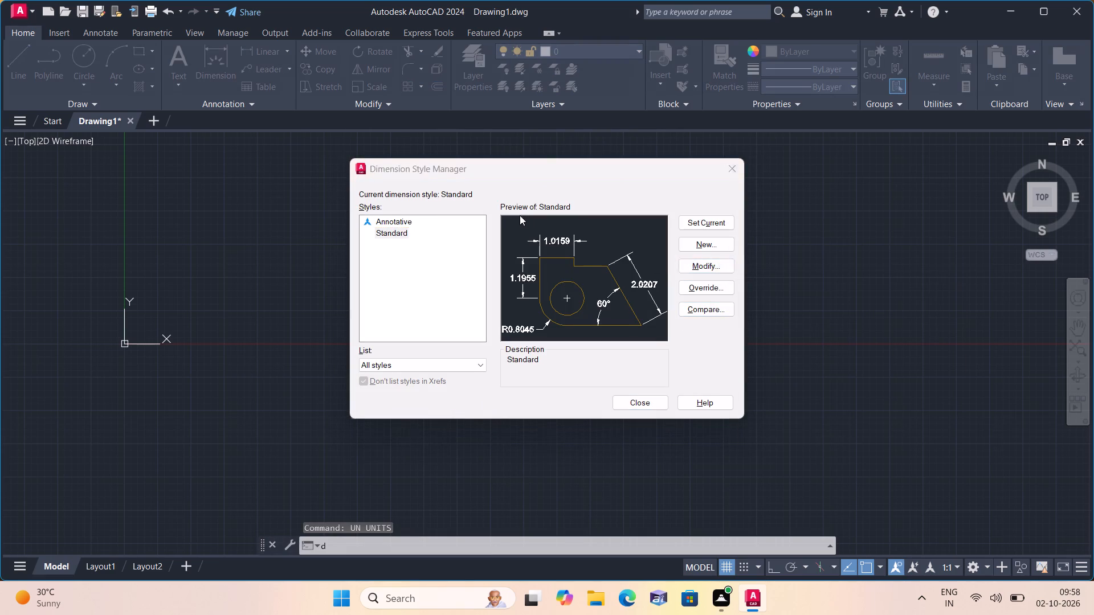
click(476, 173)
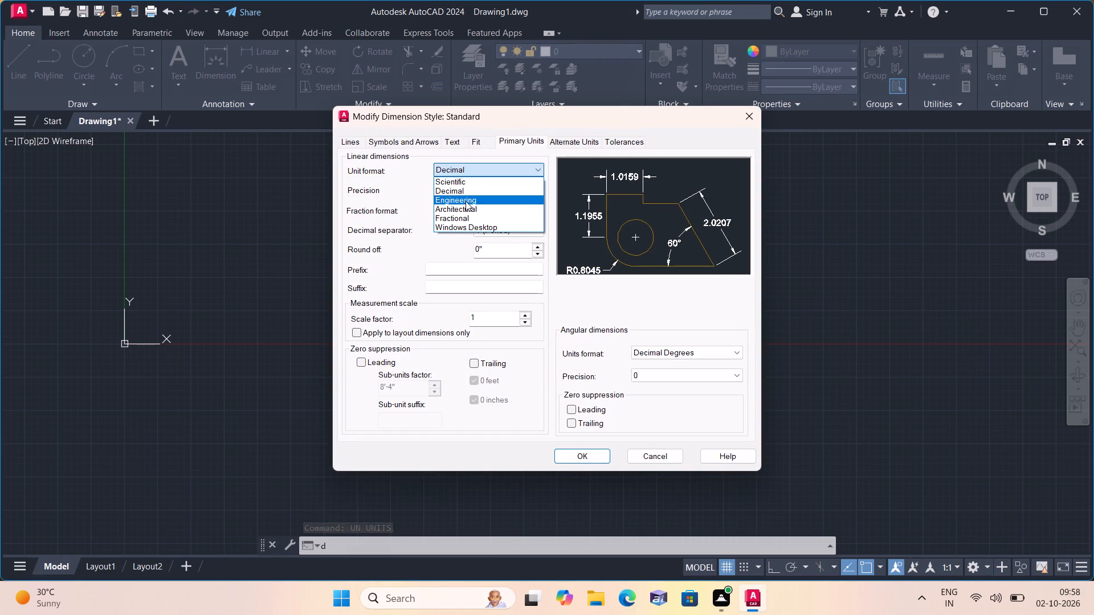
click(466, 201)
click(464, 191)
click(462, 200)
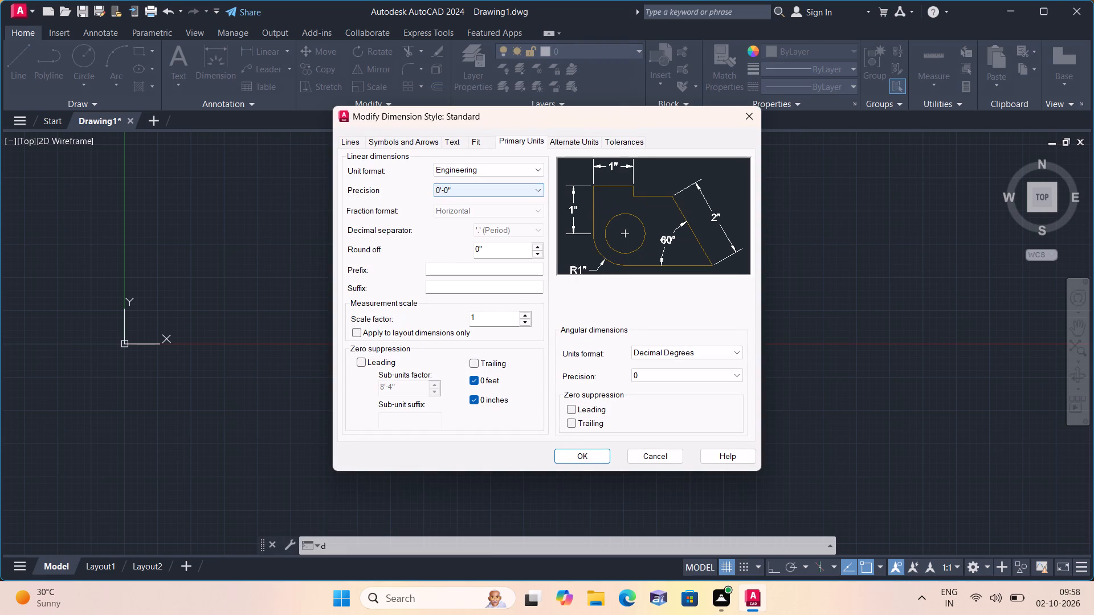
click(578, 458)
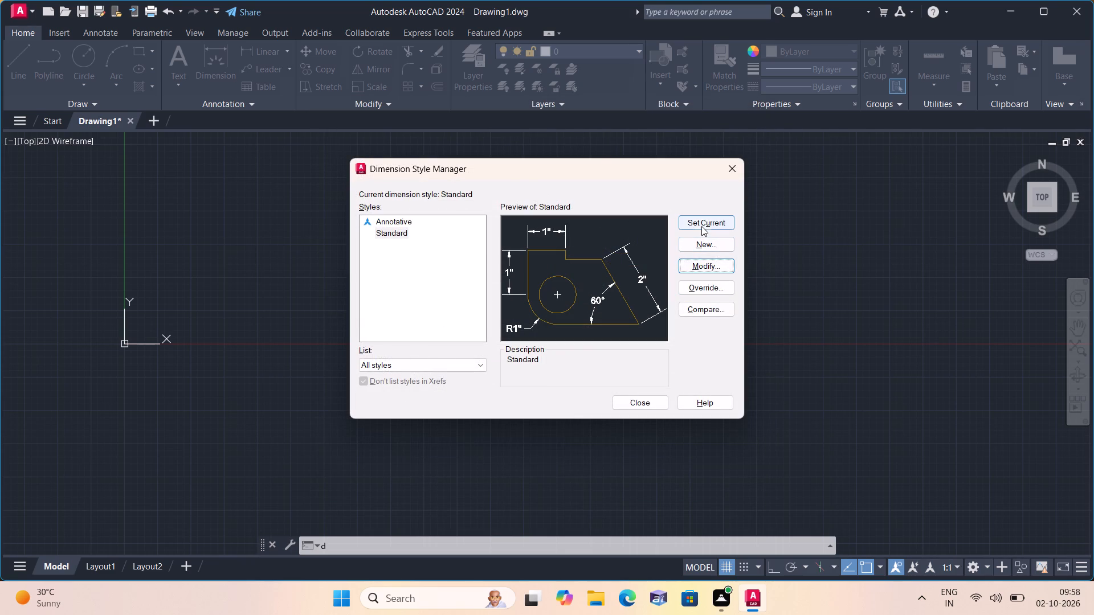
click(701, 225)
click(724, 173)
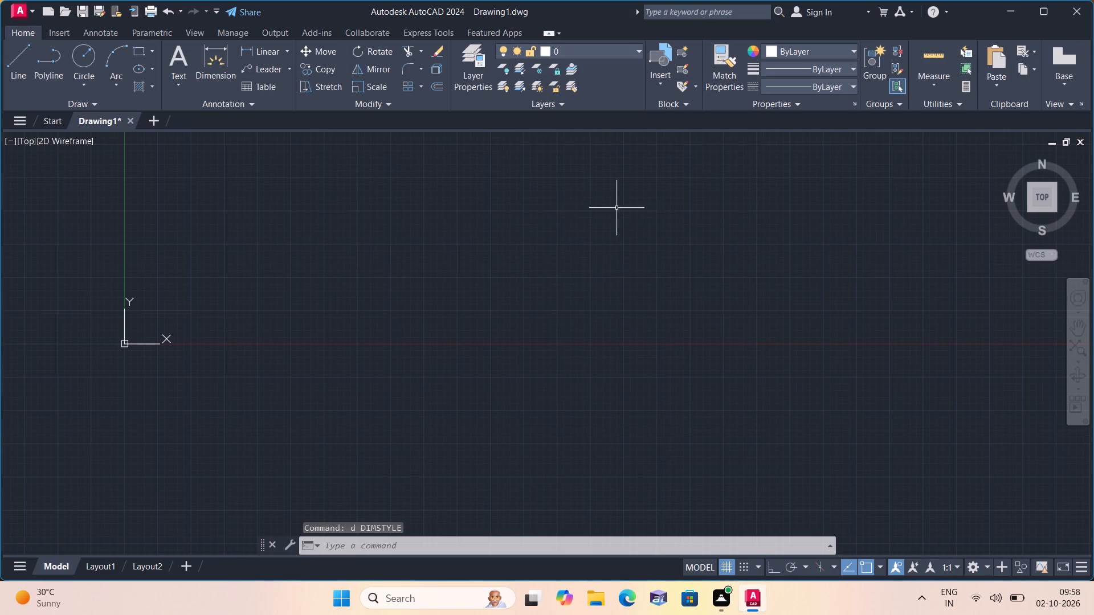
Draw a vertical construction line through the open drawing area, right of the origin.
scroll(519, 226, up, 1)
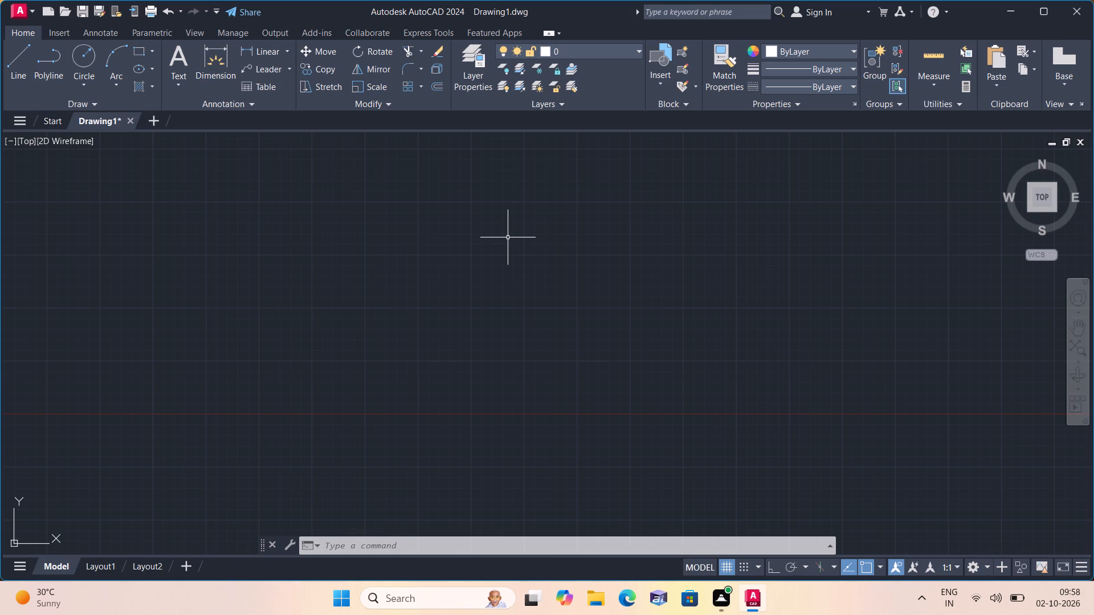
text(xl)
key(space)
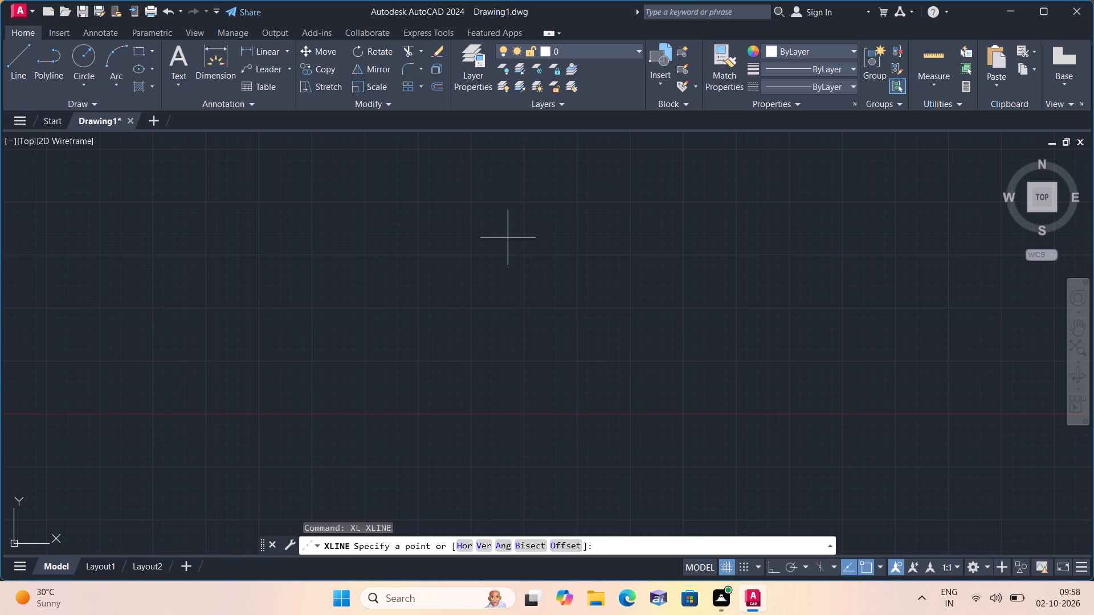
text(v)
key(space)
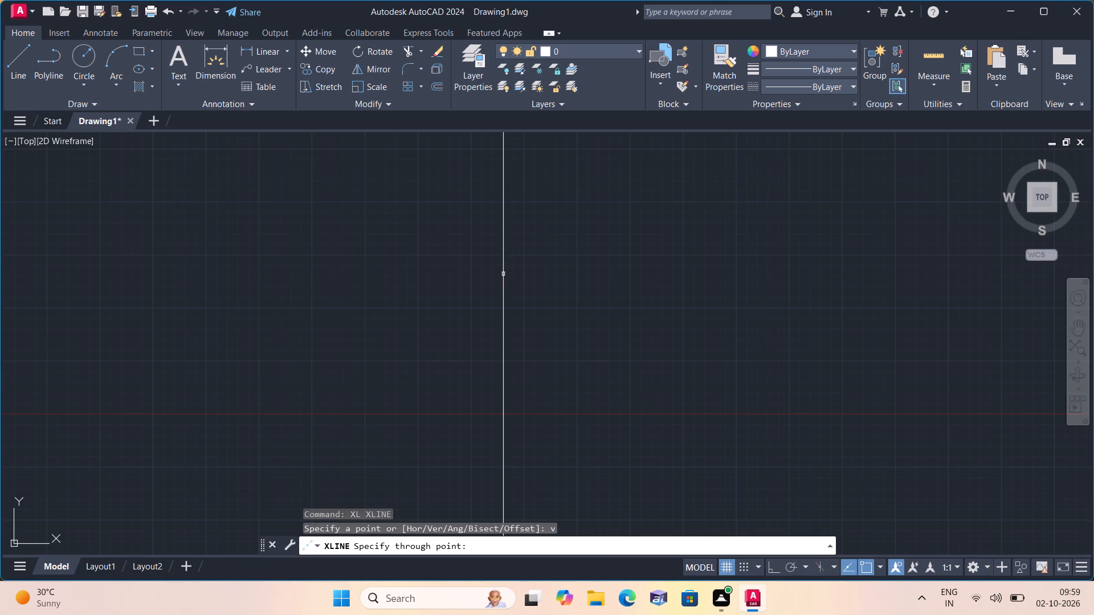
click(504, 293)
key(space)
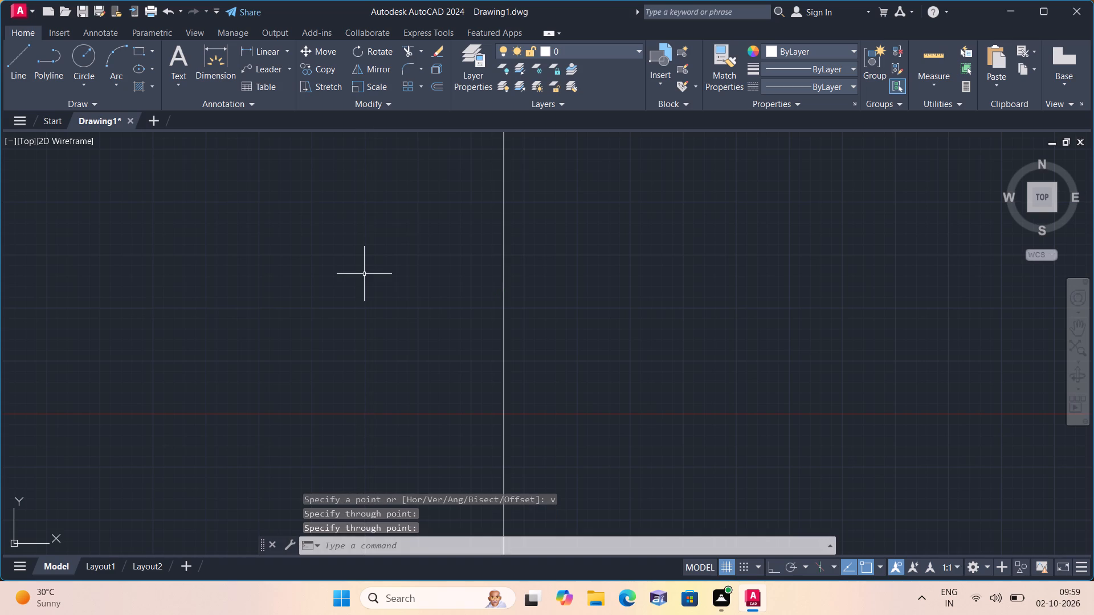
Draw a horizontal construction line above the X axis, crossing the vertical construction line.
key(space)
text(h)
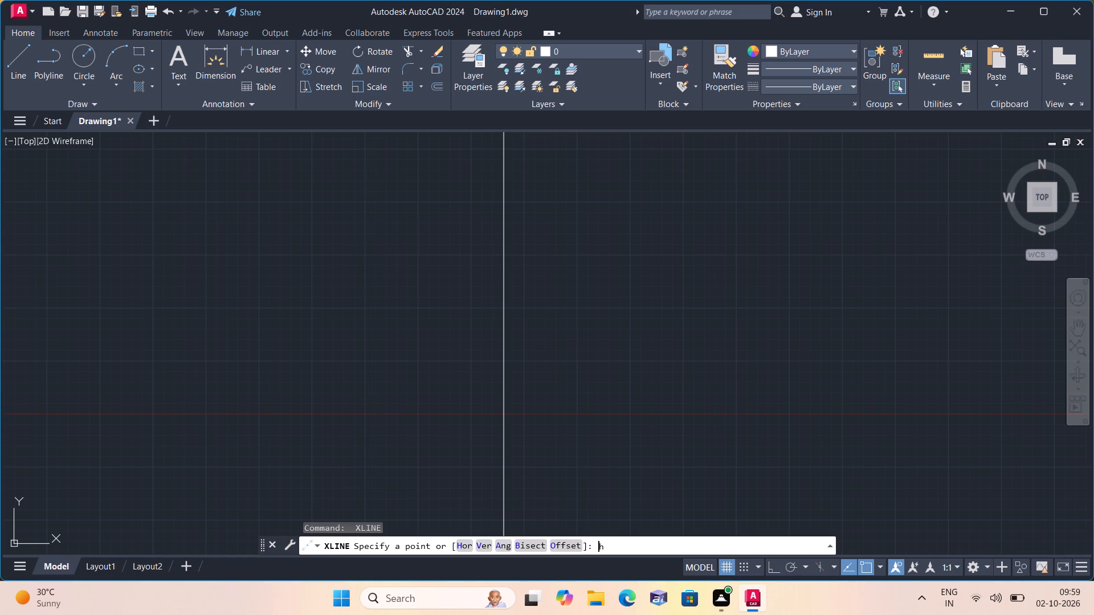
key(space)
click(314, 308)
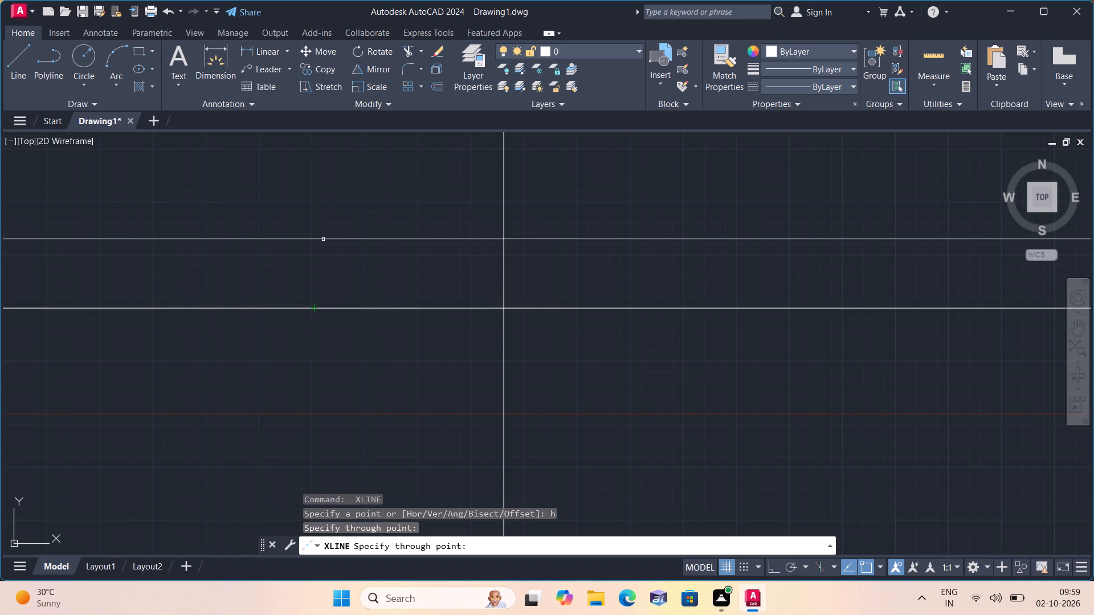
key(space)
Trim the vertical line above the crossing and the horizontal line left of it to form an upper-left corner.
text(trim)
key(space)
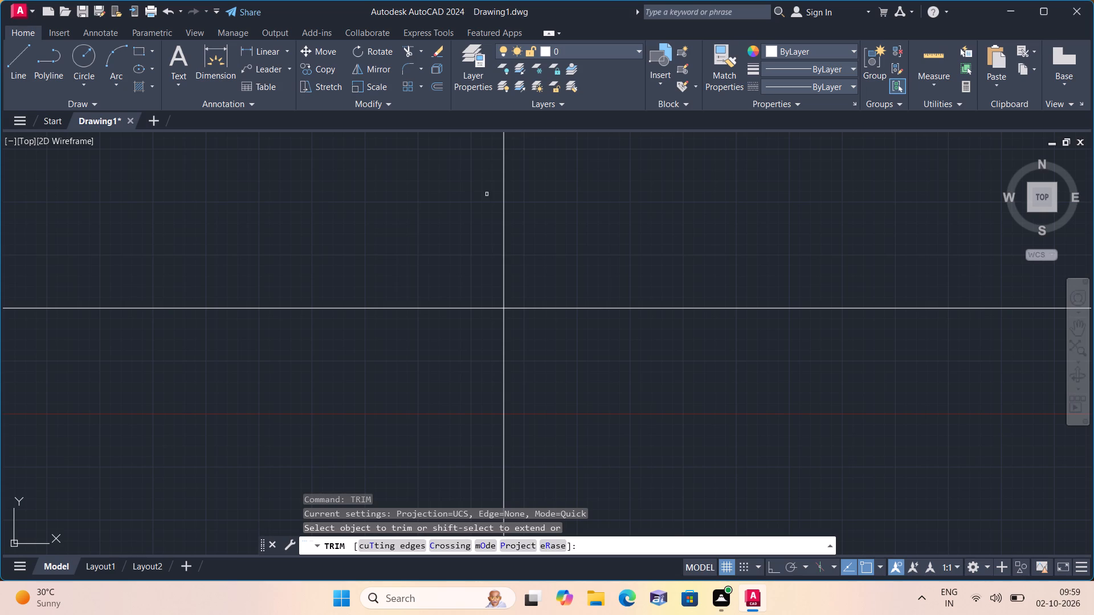
click(535, 187)
click(310, 343)
scroll(310, 343, down, 1)
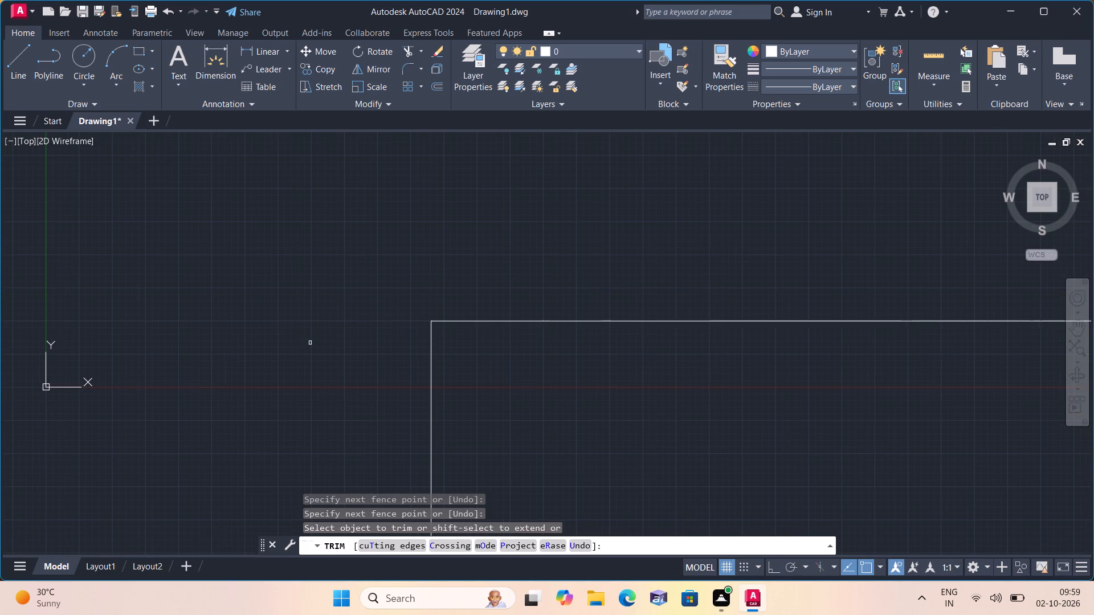
key(Escape)
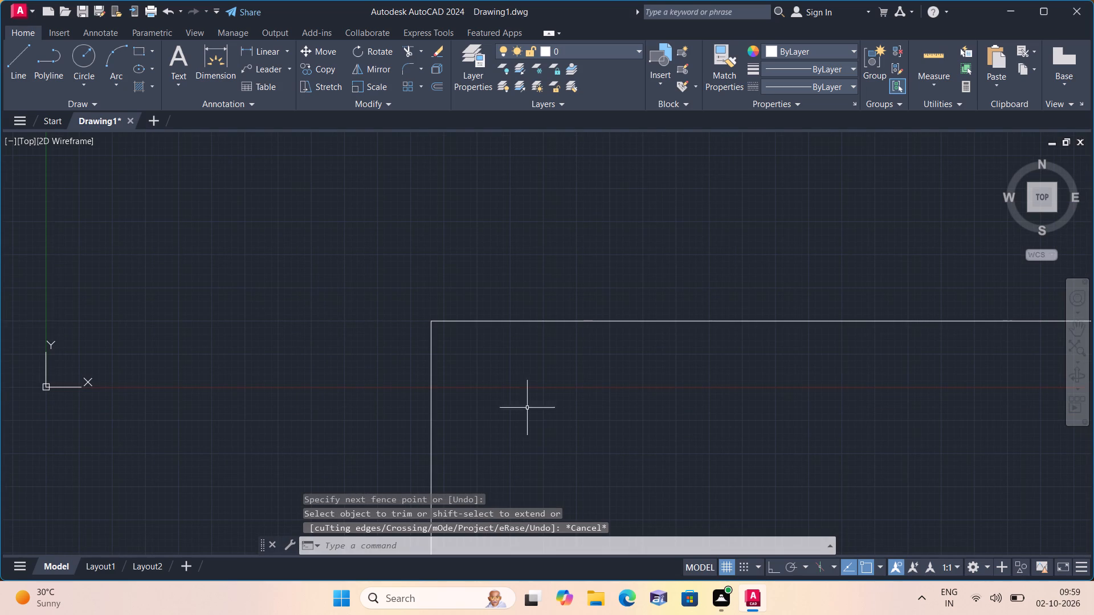
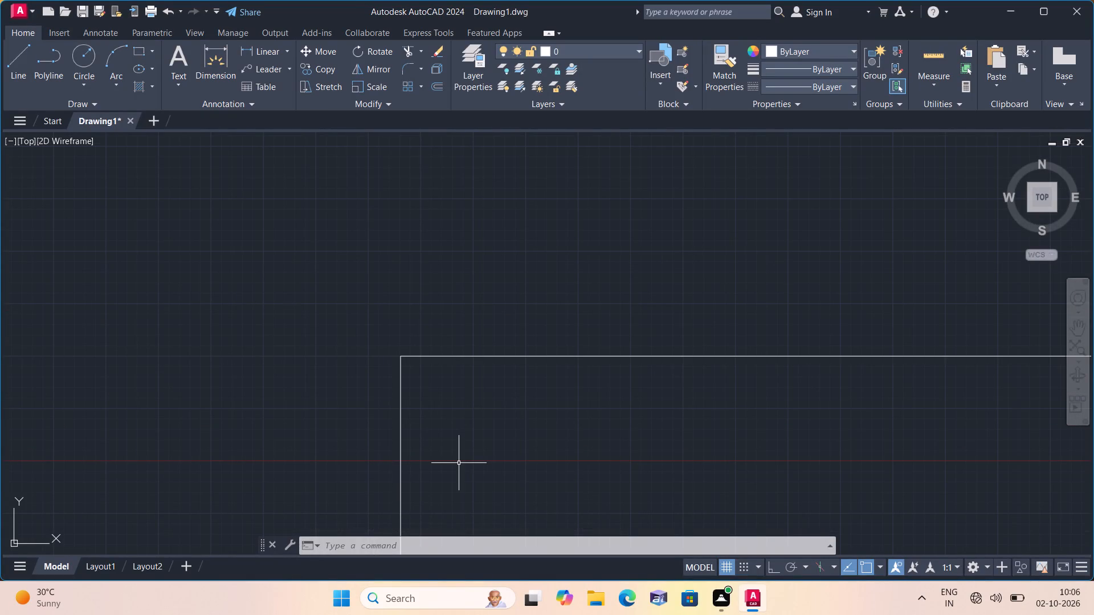
Offset the top horizontal line and the left vertical line 9" inward to form the outer wall thickness.
text(off)
key(space)
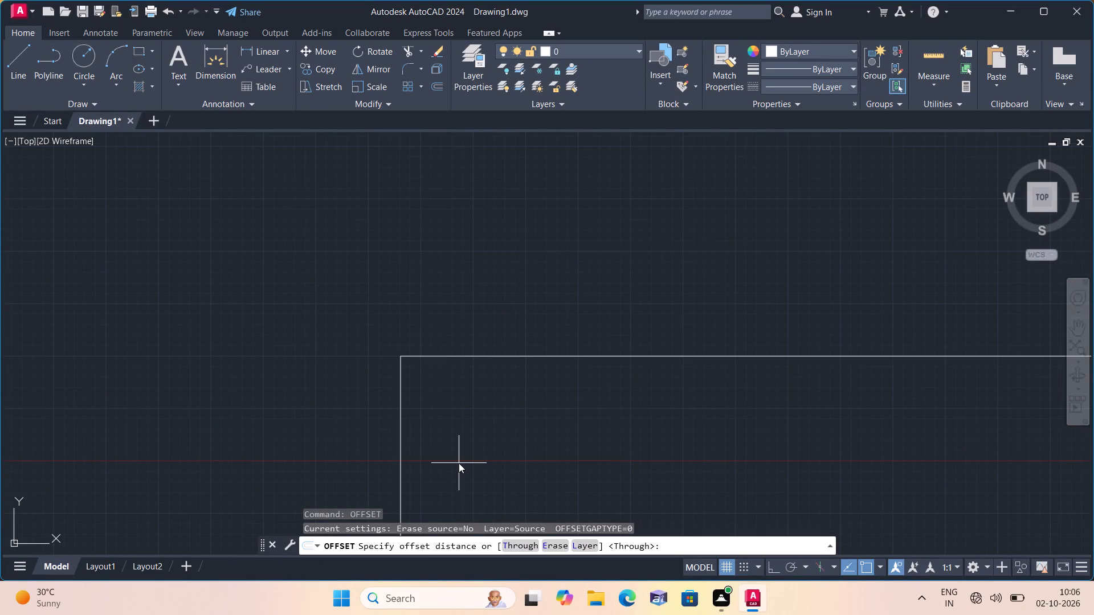
text(9")
key(space)
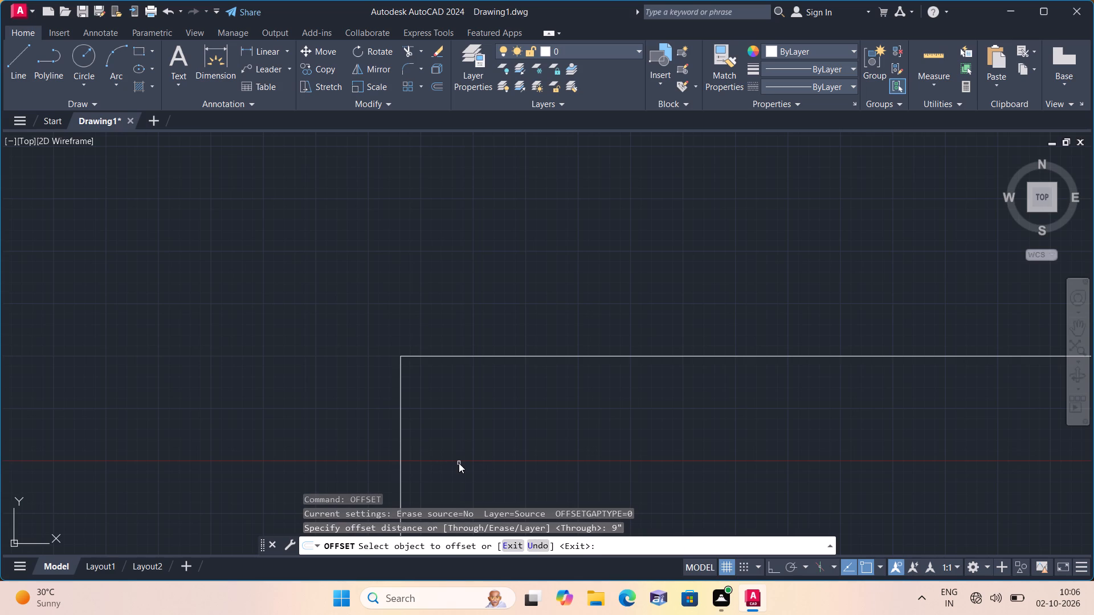
scroll(504, 380, up, 2)
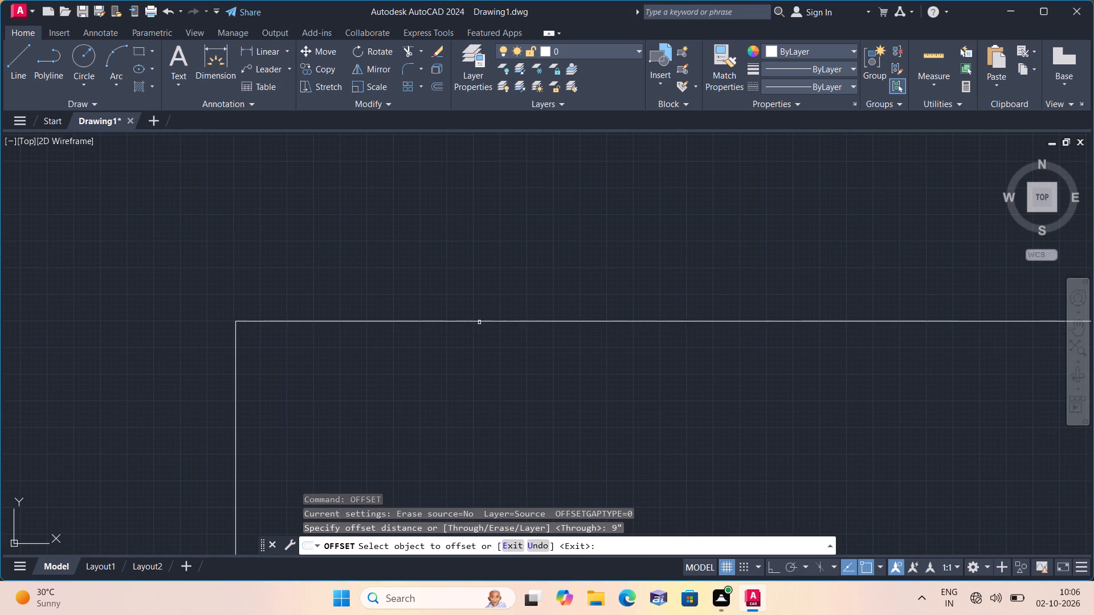
click(479, 320)
click(455, 396)
scroll(455, 396, down, 3)
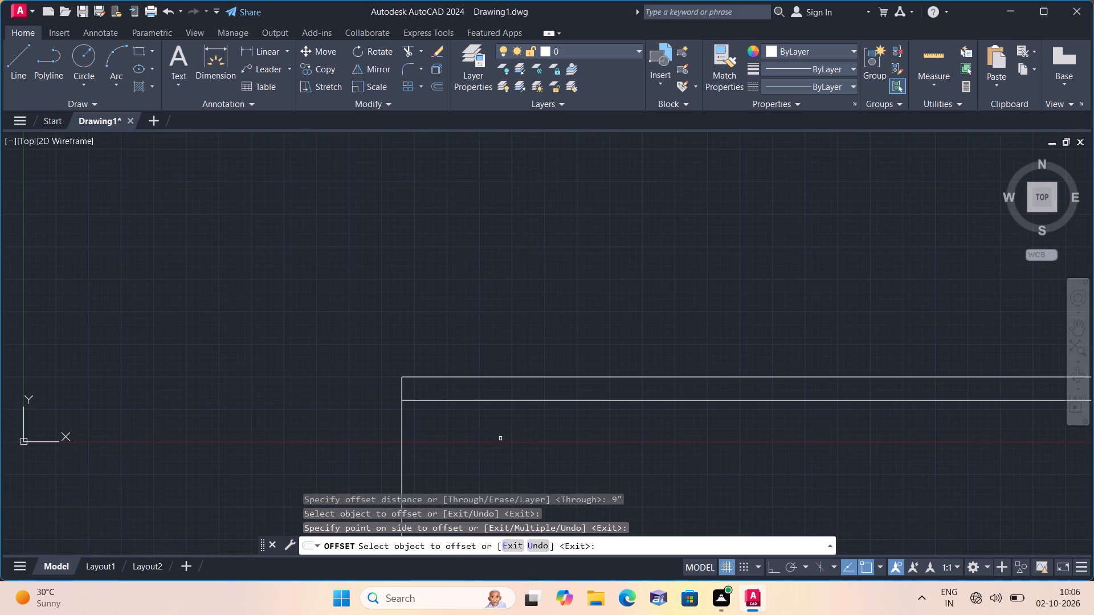
middle_drag(499, 440, 420, 345)
scroll(472, 412, down, 1)
scroll(344, 358, up, 2)
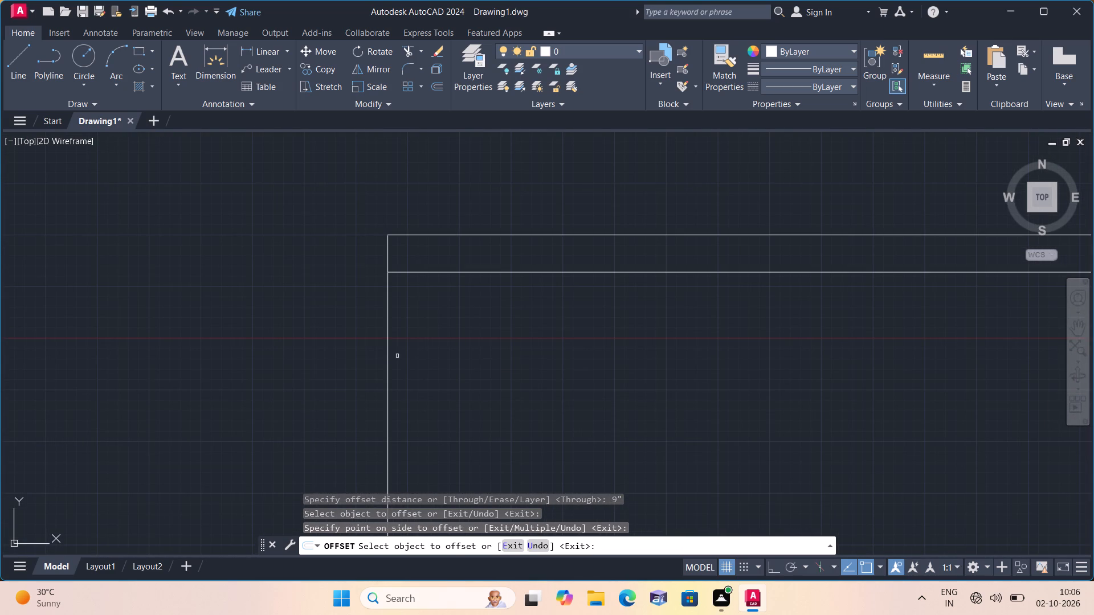
click(389, 345)
click(457, 350)
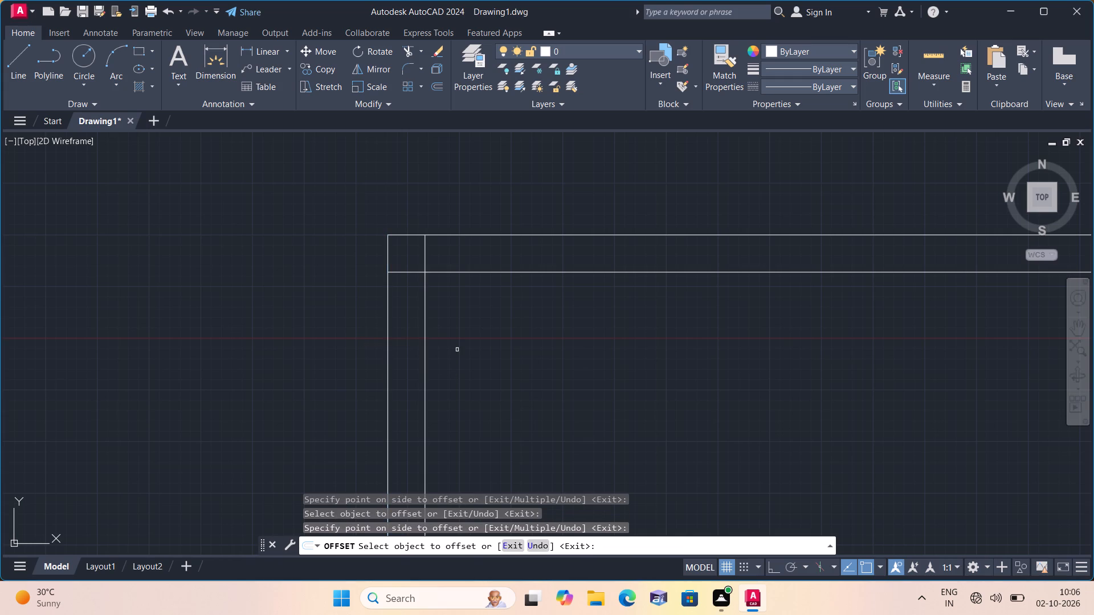
key(space)
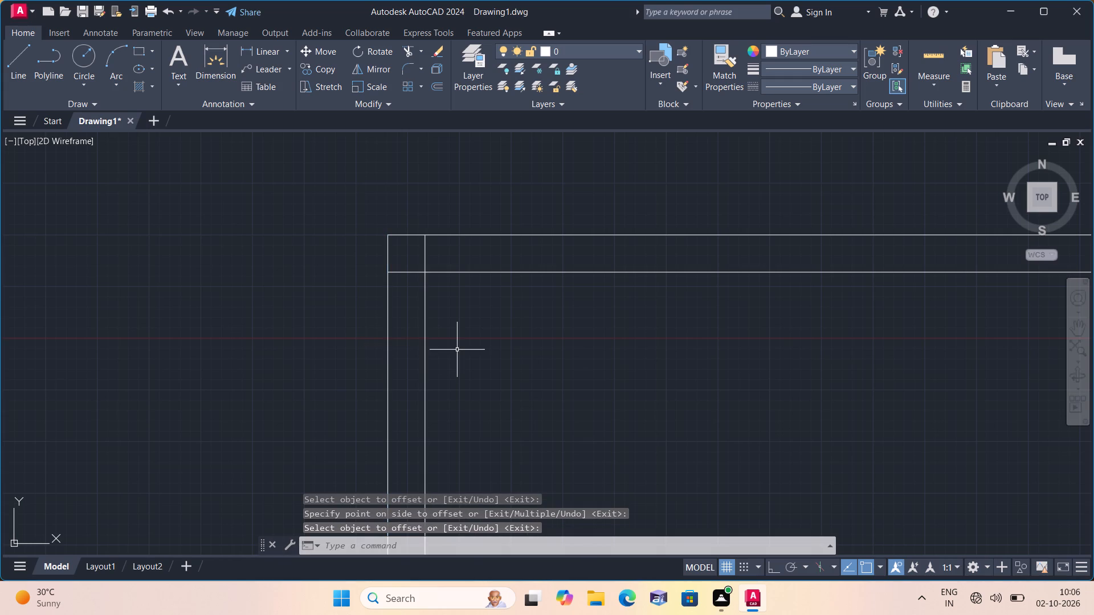
Offset the inner face of the left wall 7' to the right.
key(space)
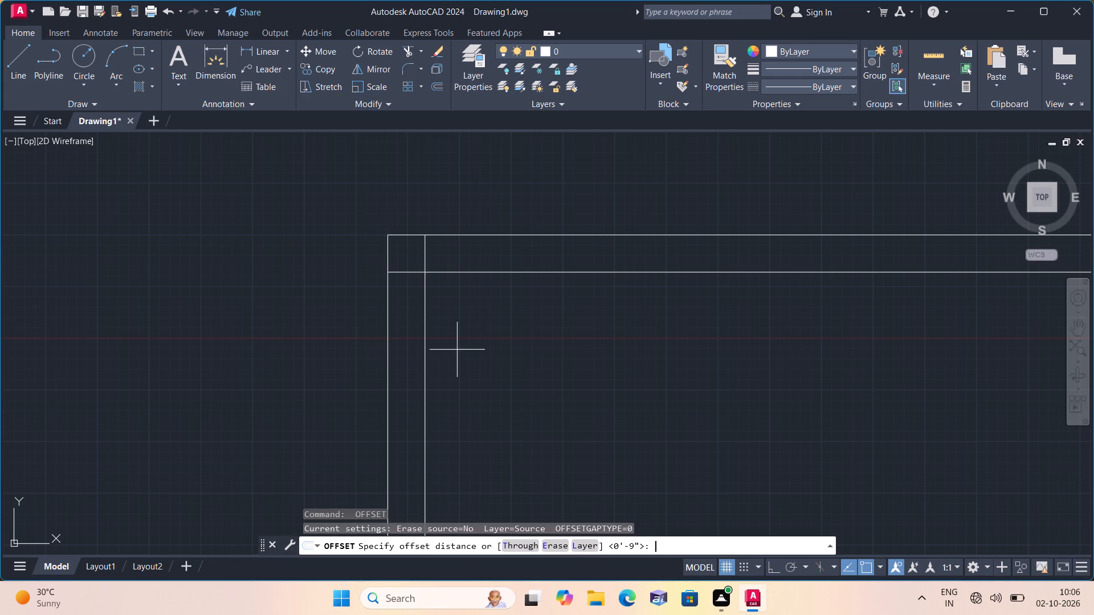
text(7')
key(space)
click(423, 314)
click(539, 315)
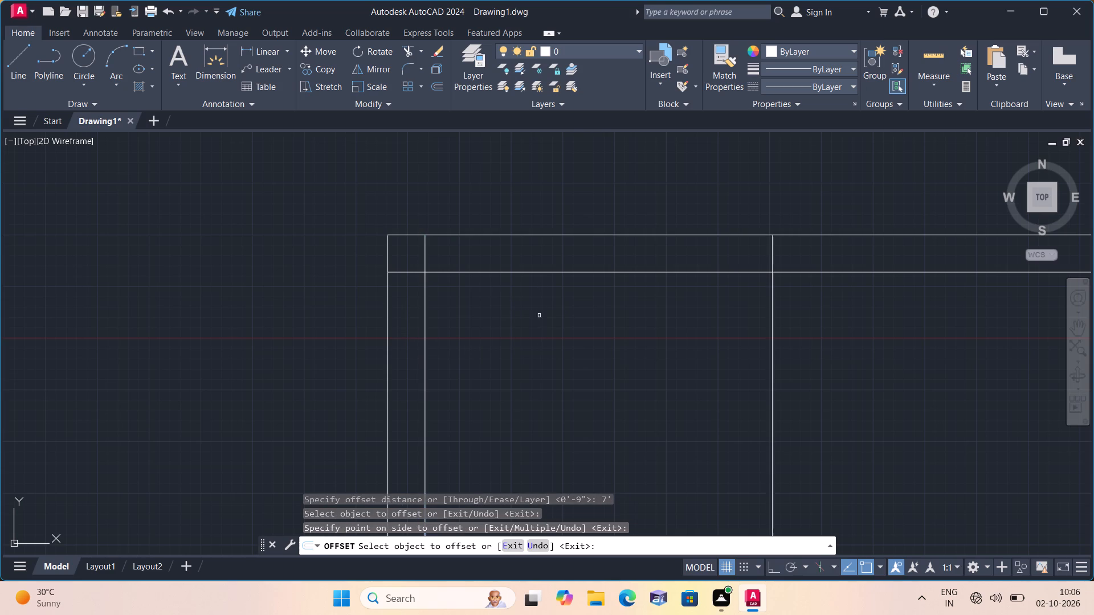
scroll(564, 356, down, 2)
middle_drag(564, 356, 411, 285)
scroll(483, 319, down, 1)
scroll(411, 323, up, 2)
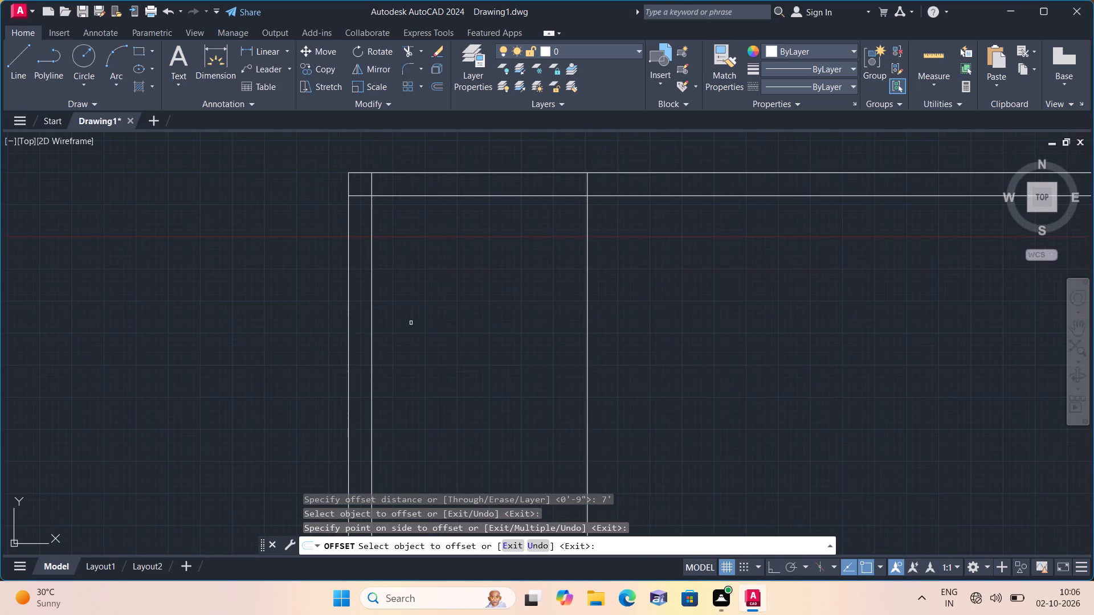
middle_drag(408, 323, 345, 263)
scroll(345, 264, down, 1)
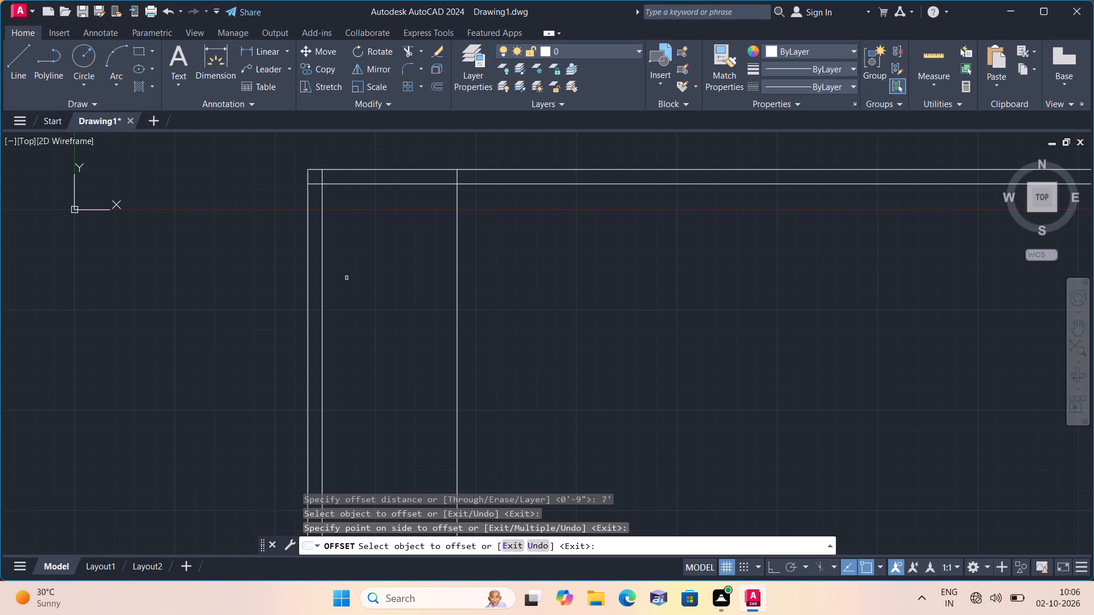
key(space)
Offset the rightmost vertical line 9" to the right to give the first interior wall its thickness.
key(space)
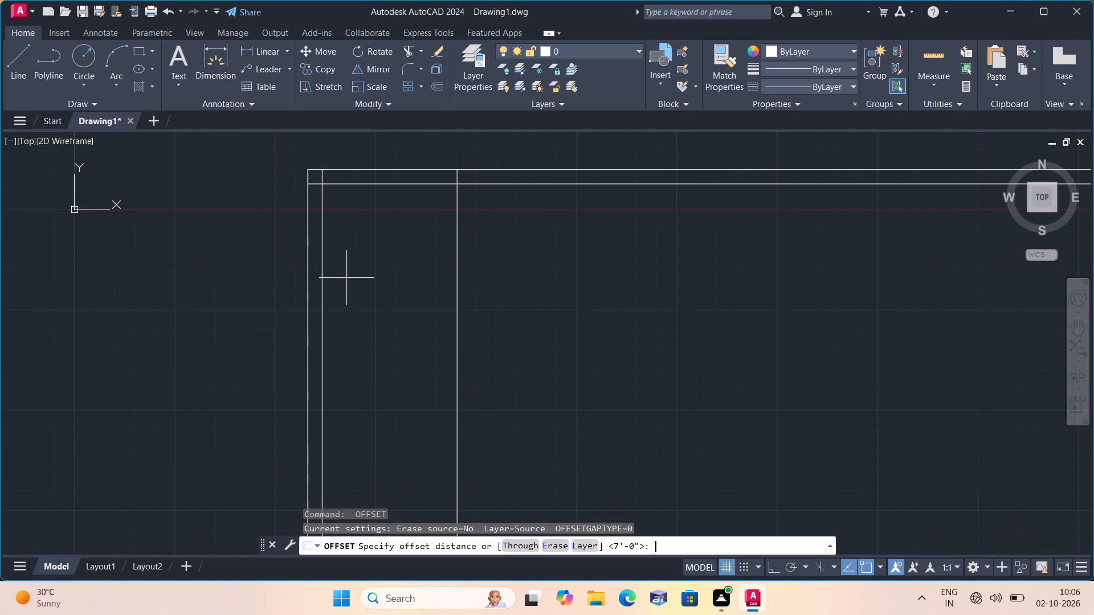
text(9")
key(space)
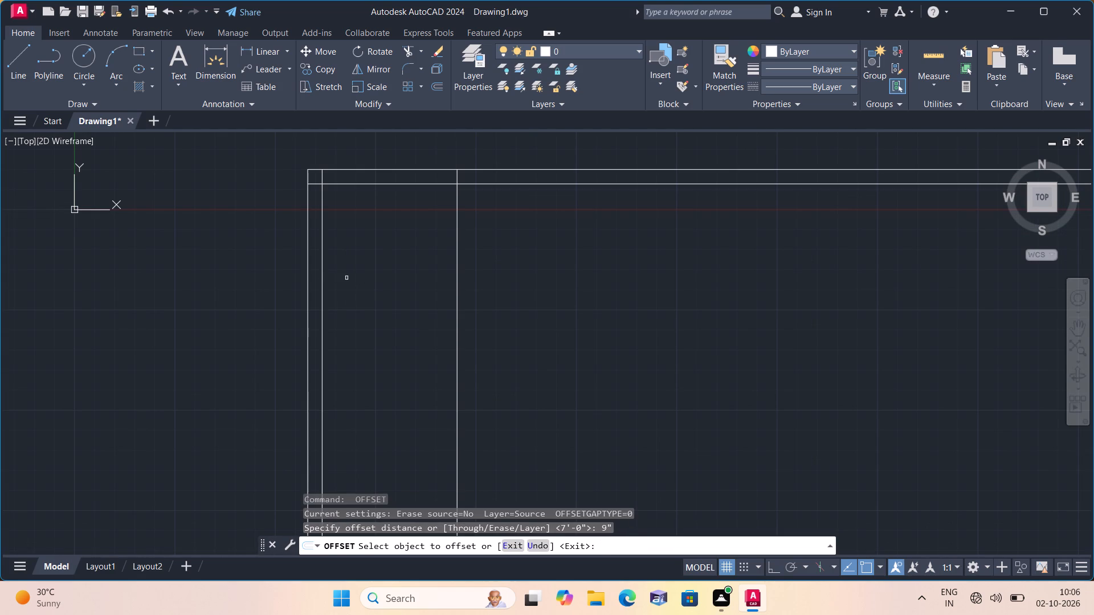
scroll(383, 276, up, 1)
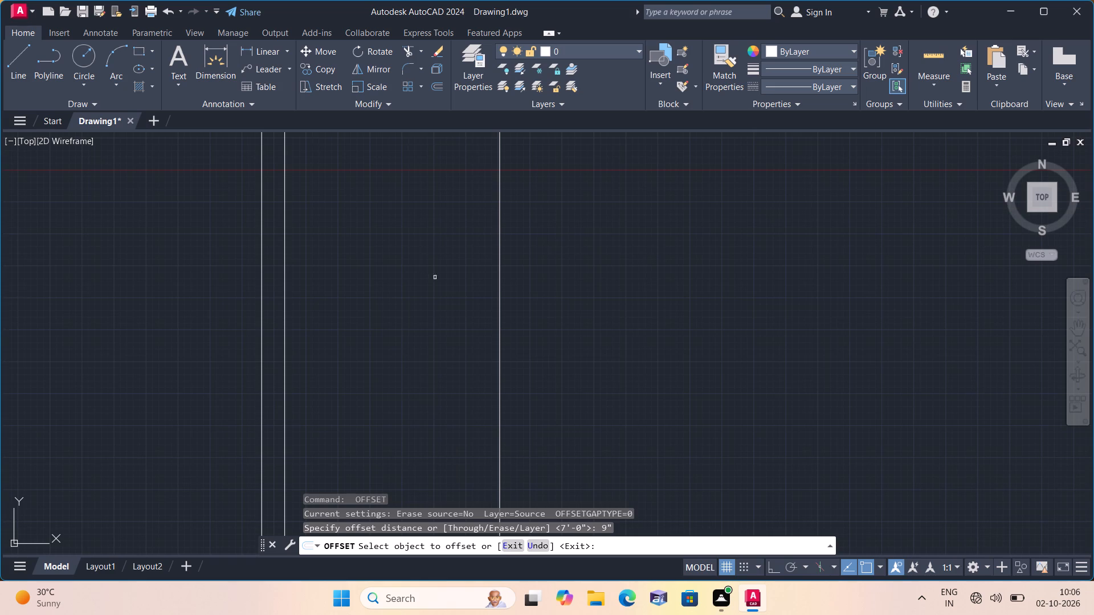
click(498, 293)
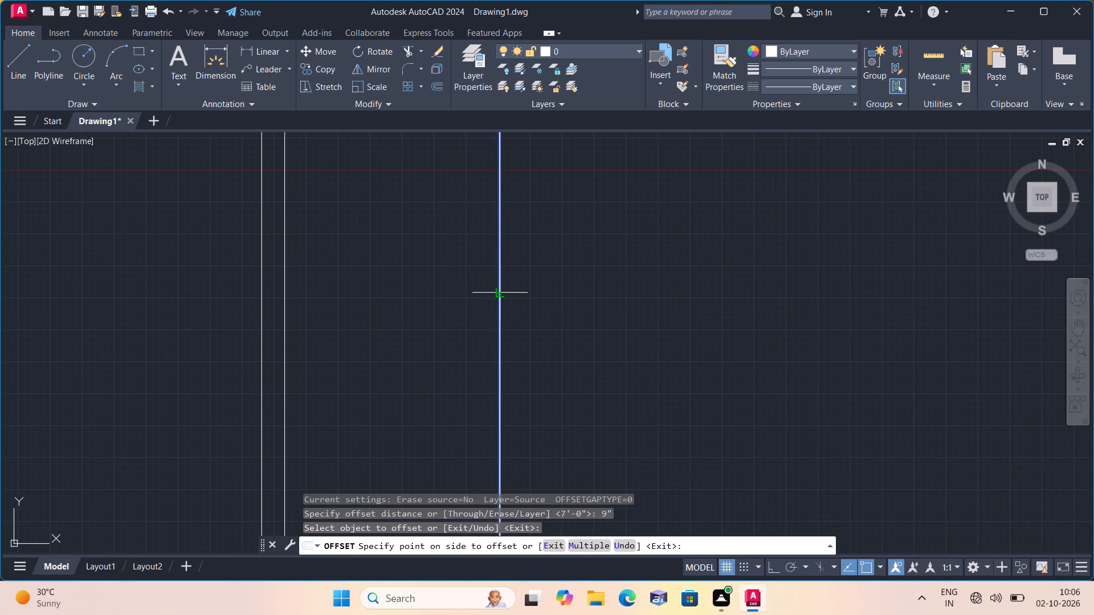
click(549, 297)
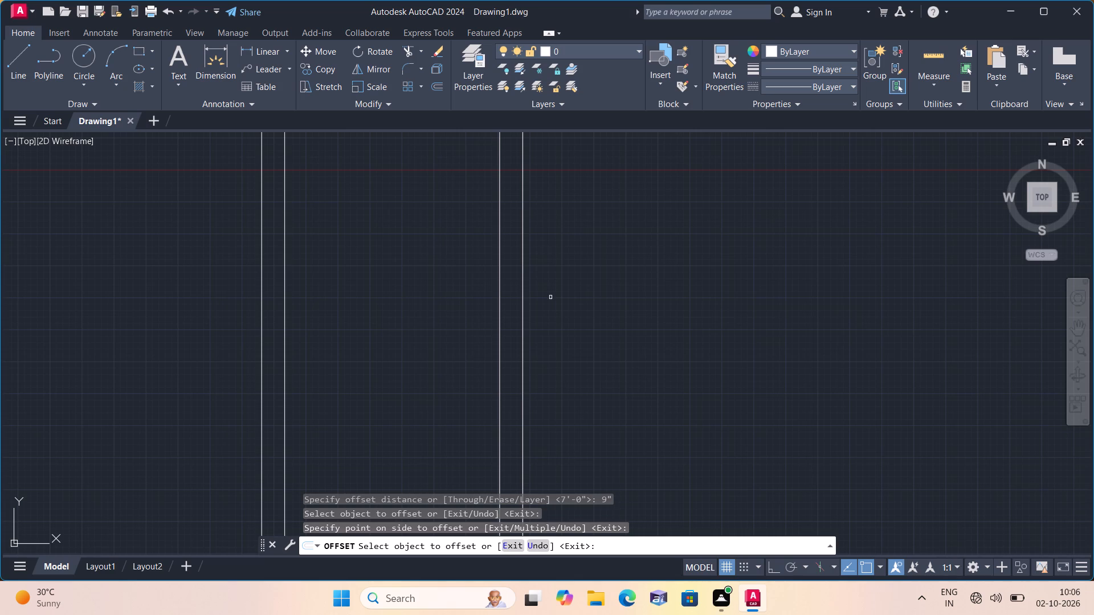
scroll(552, 297, up, 1)
scroll(552, 297, down, 2)
middle_drag(560, 294, 460, 290)
scroll(463, 290, down, 1)
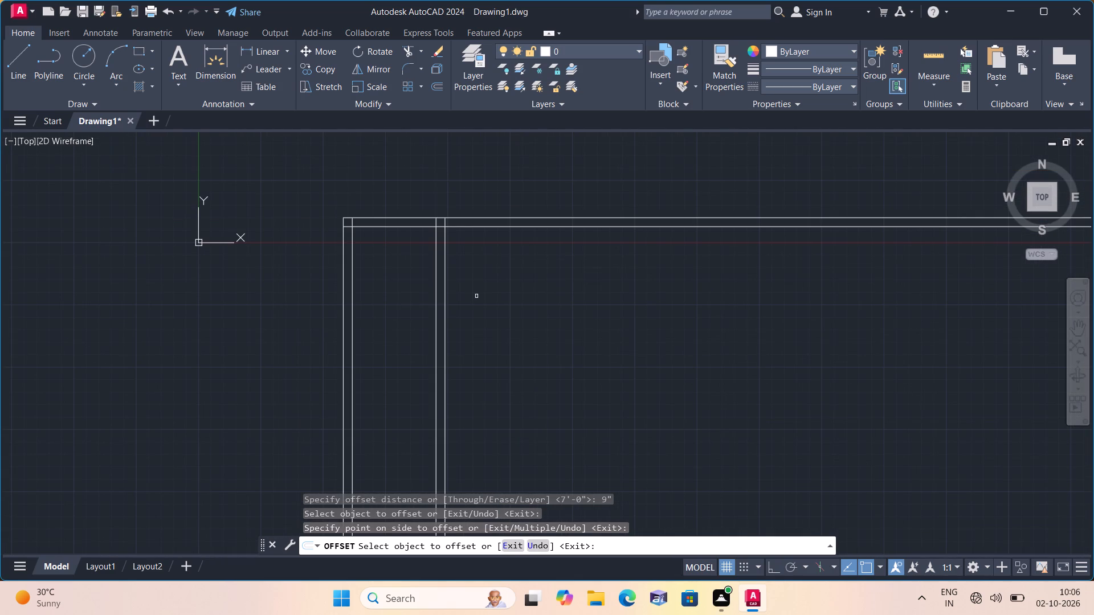
scroll(476, 296, up, 1)
scroll(476, 296, down, 1)
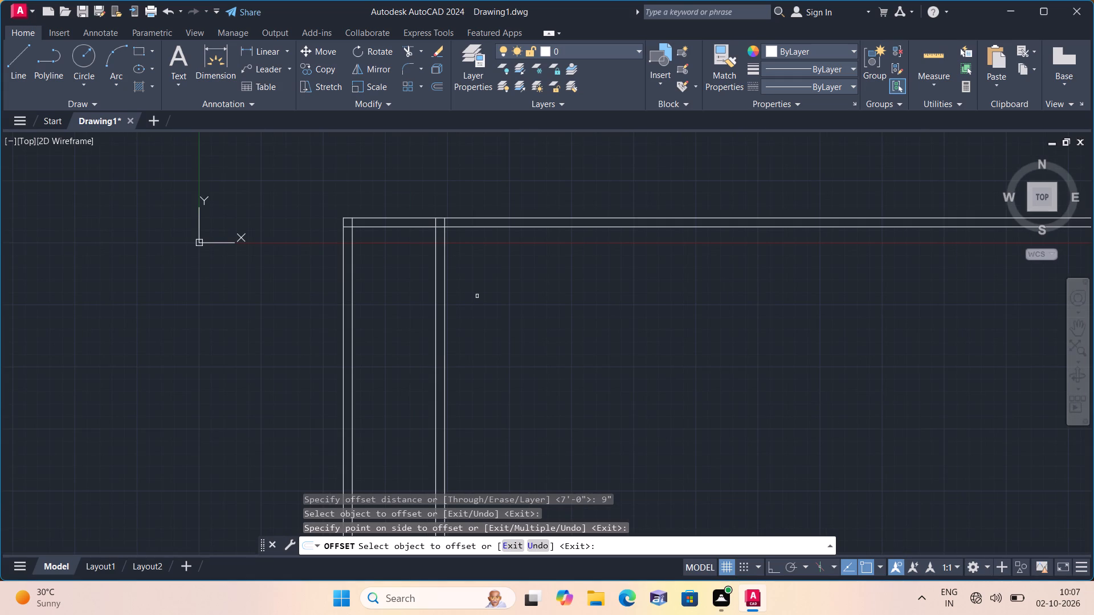
key(space)
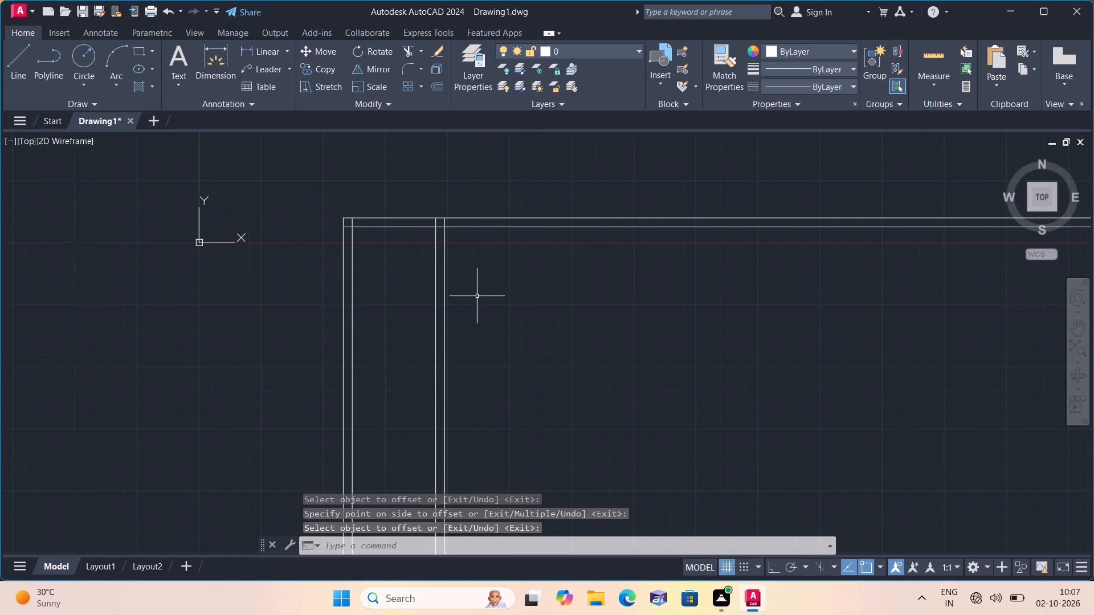
Offset the right face of the 9" interior wall 12' to the right.
key(space)
text(12')
key(space)
scroll(476, 296, up, 1)
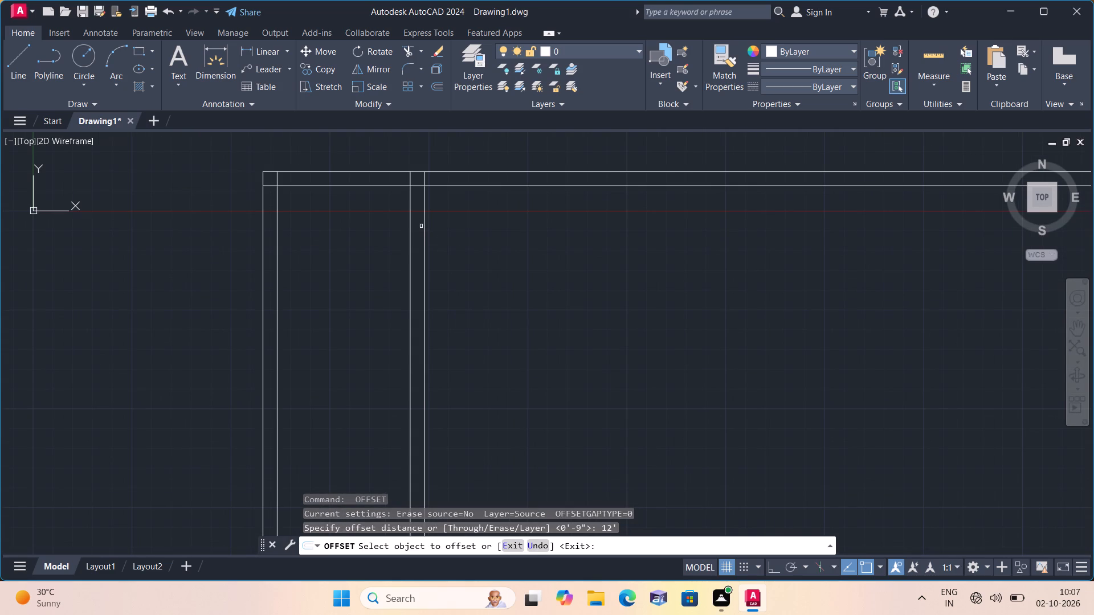
click(422, 230)
click(423, 231)
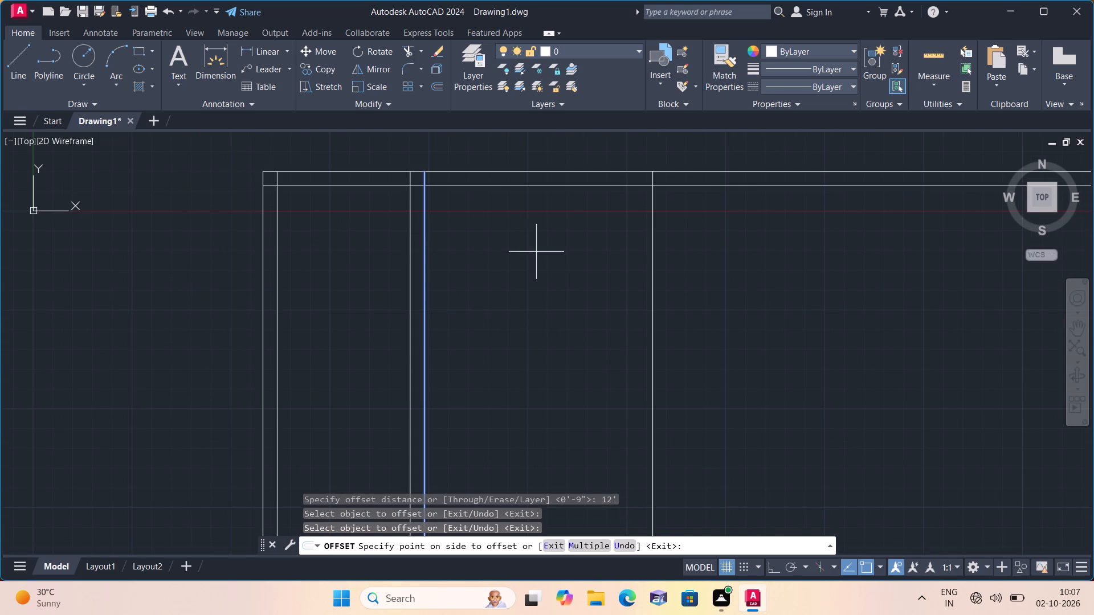
click(567, 264)
scroll(532, 260, down, 1)
middle_drag(527, 260, 487, 248)
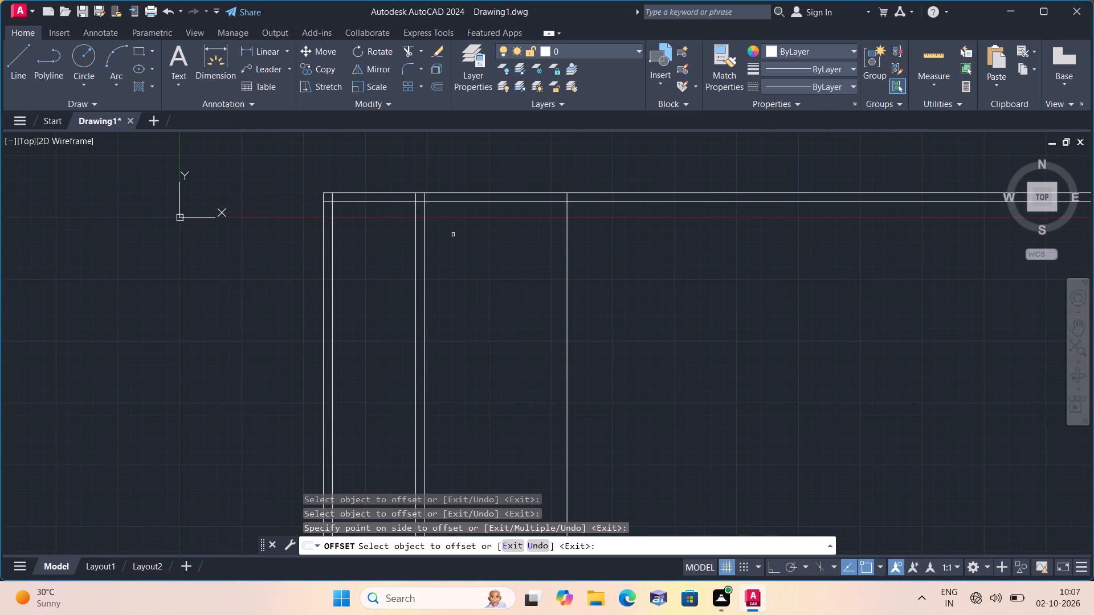
key(space)
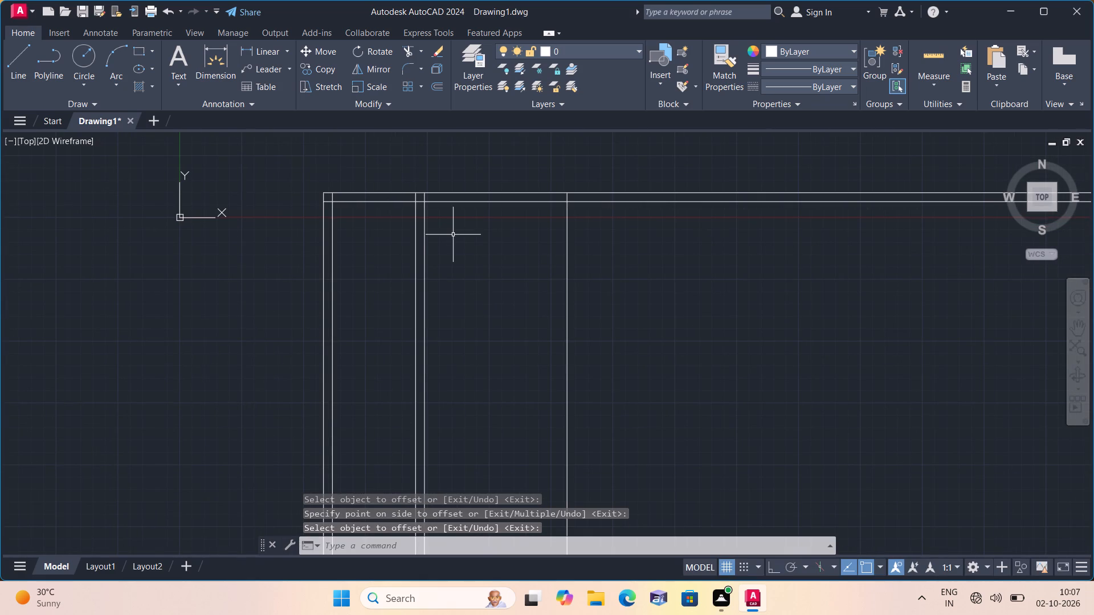
Offset the rightmost vertical line 4.5" to the right to form a partition wall.
key(space)
text(4.5")
key(space)
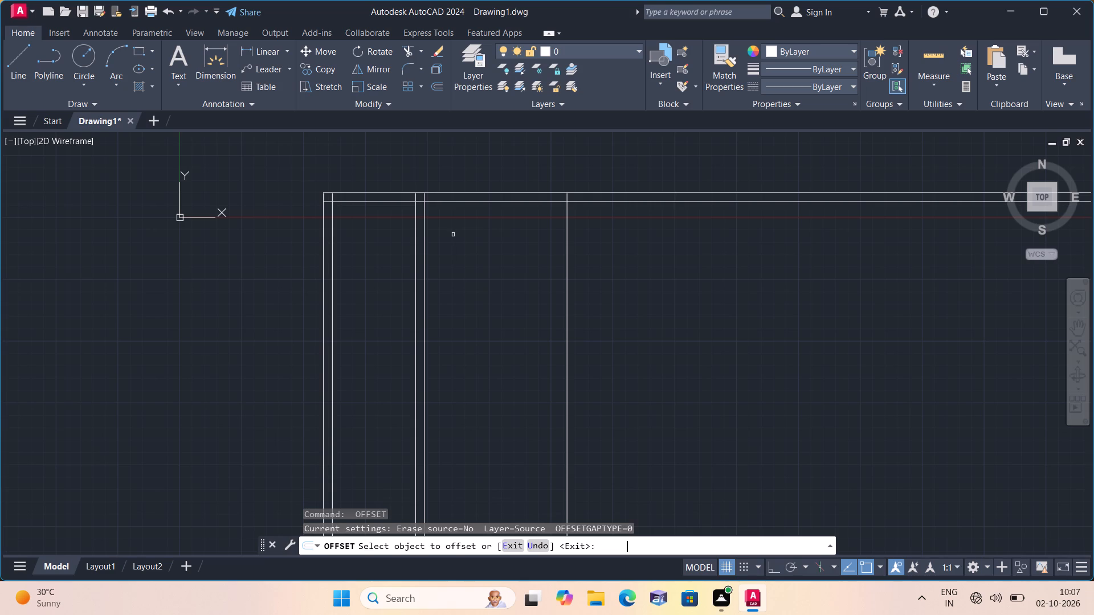
click(568, 228)
click(598, 239)
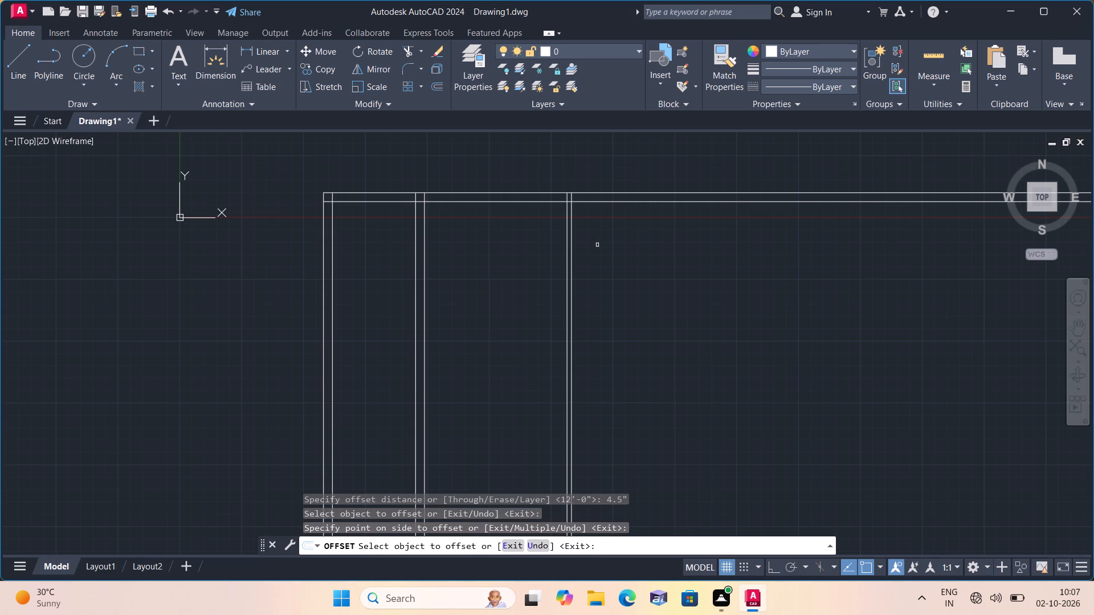
middle_drag(595, 285, 508, 248)
scroll(524, 252, down, 1)
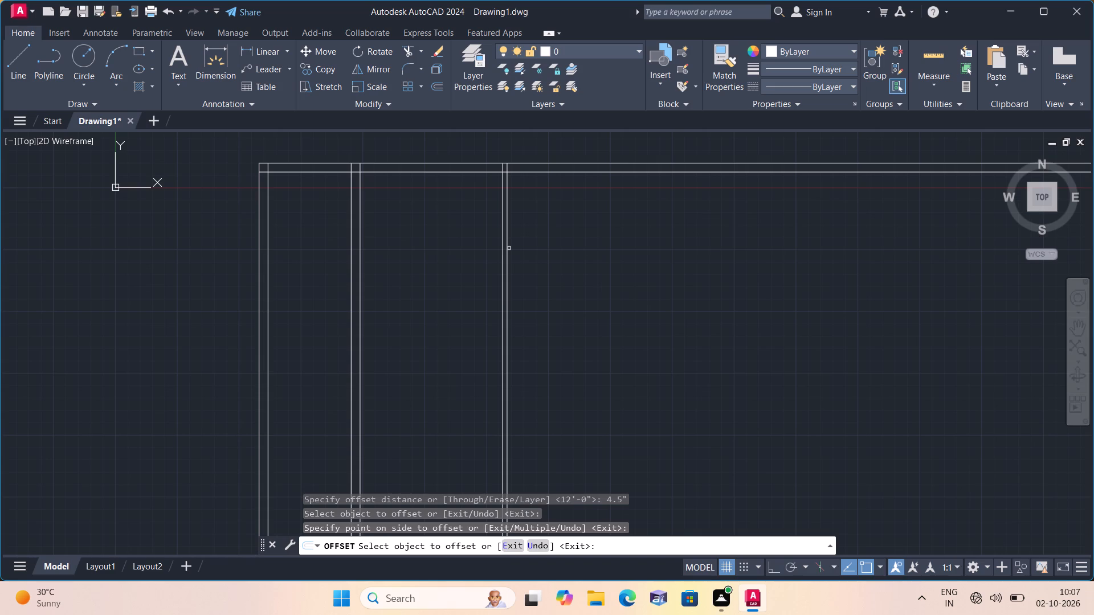
key(space)
Offset the right face of the 4.5" partition wall 4' to the right.
key(space)
text(4')
key(space)
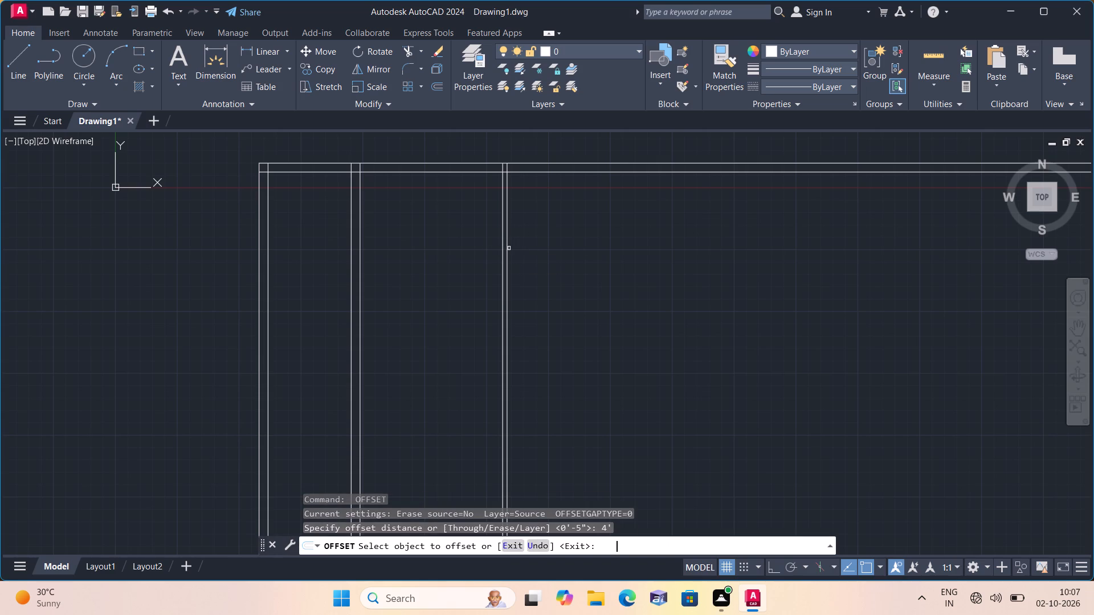
scroll(494, 244, up, 1)
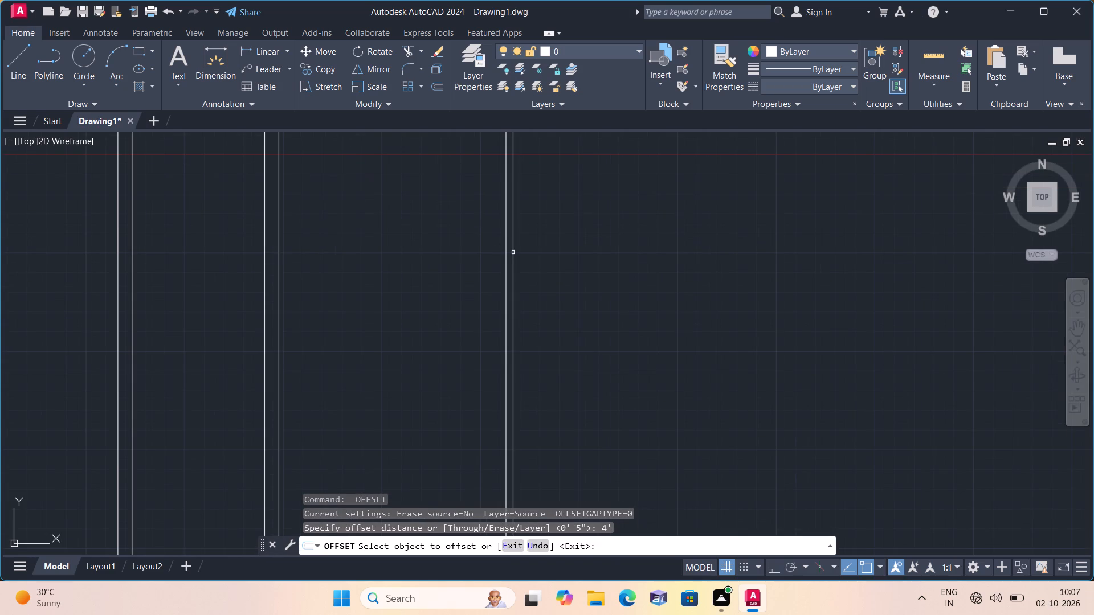
click(513, 252)
click(575, 251)
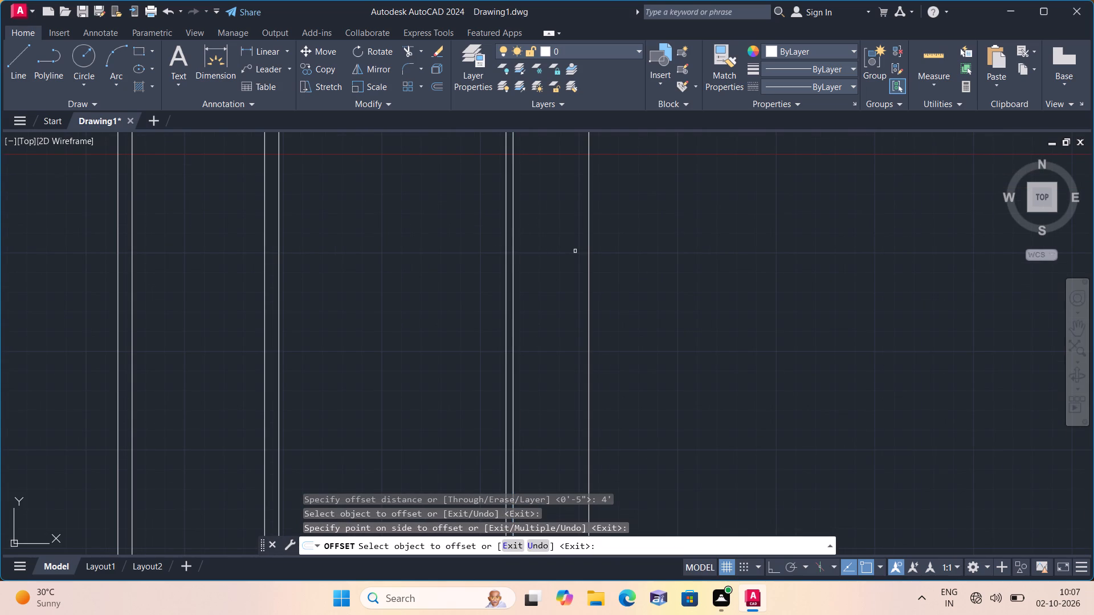
key(space)
Offset the rightmost vertical line 4.5" to the right to form the second partition wall.
key(space)
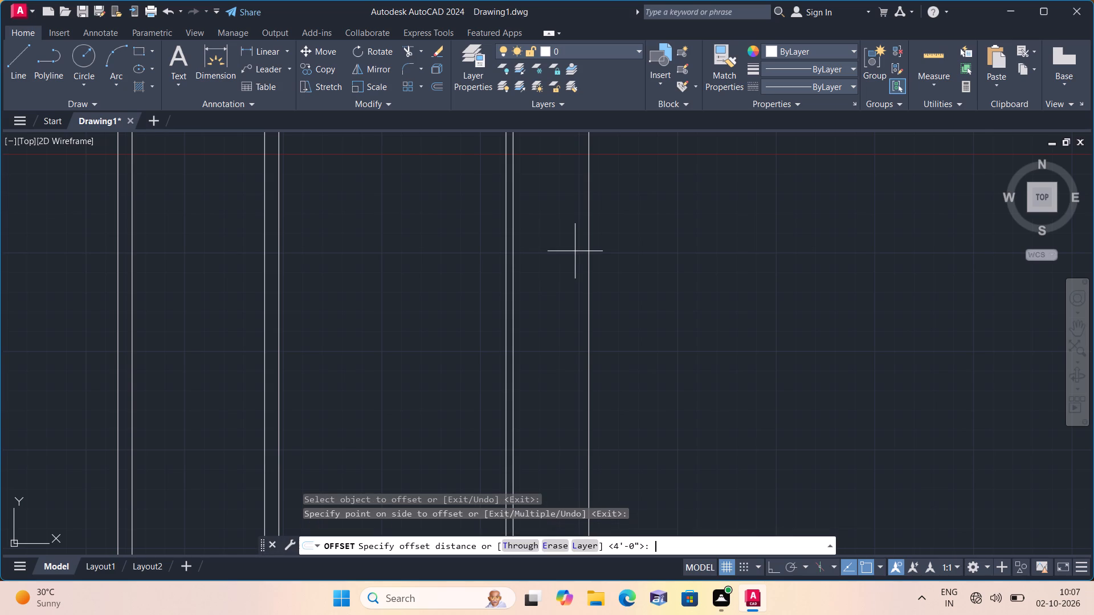
text(4.5")
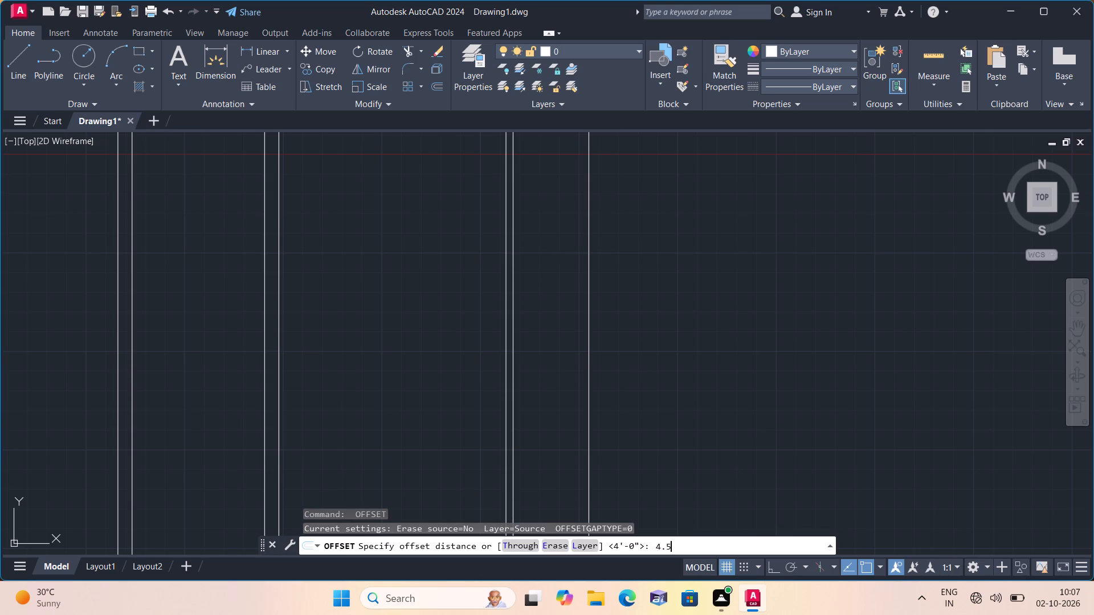
key(space)
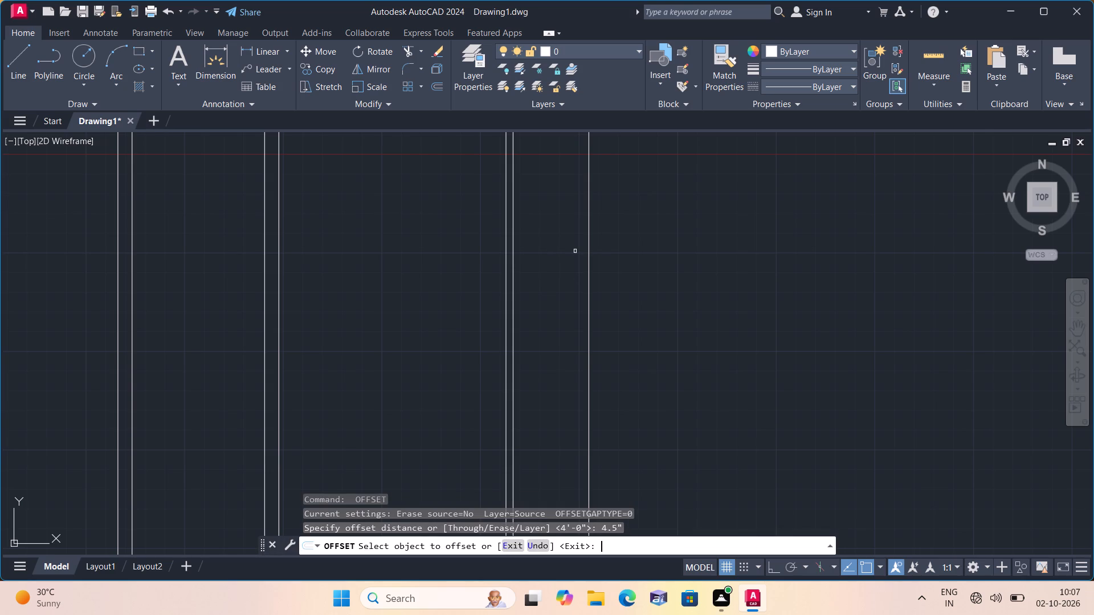
scroll(575, 251, down, 1)
click(585, 260)
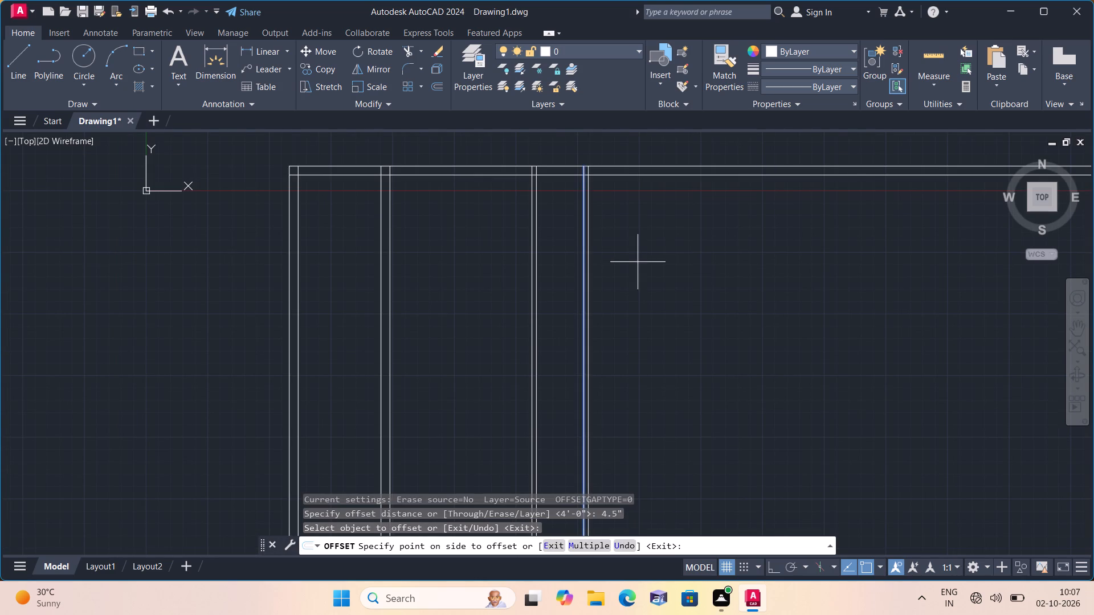
click(638, 262)
scroll(639, 263, down, 1)
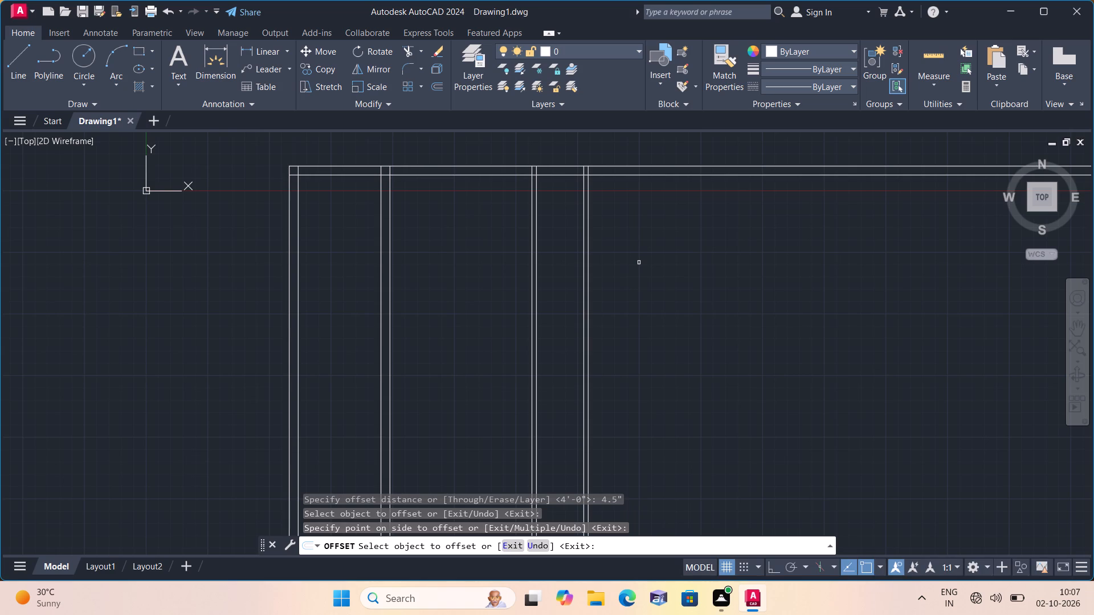
key(space)
Offset the right face of the second 4.5" partition wall 12'4" to the right.
key(space)
text(12'4")
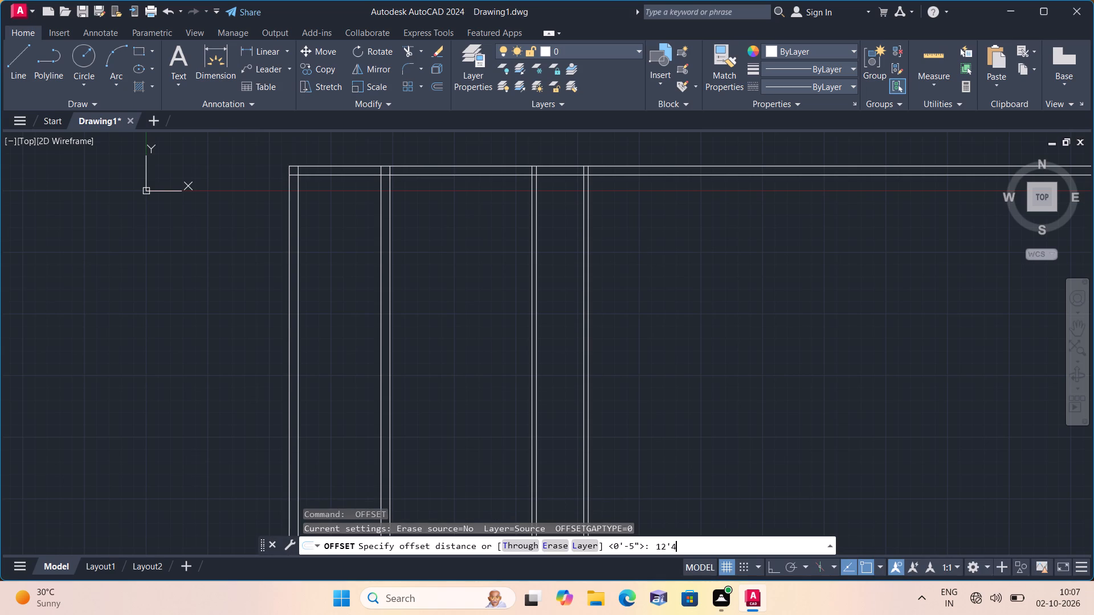
key(space)
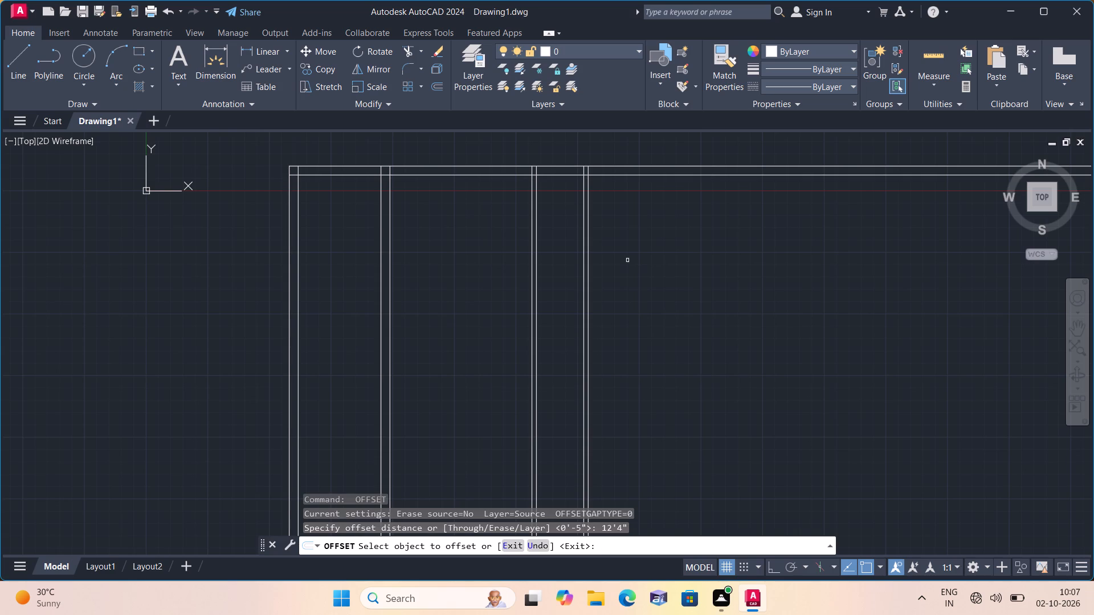
scroll(594, 261, up, 1)
click(582, 248)
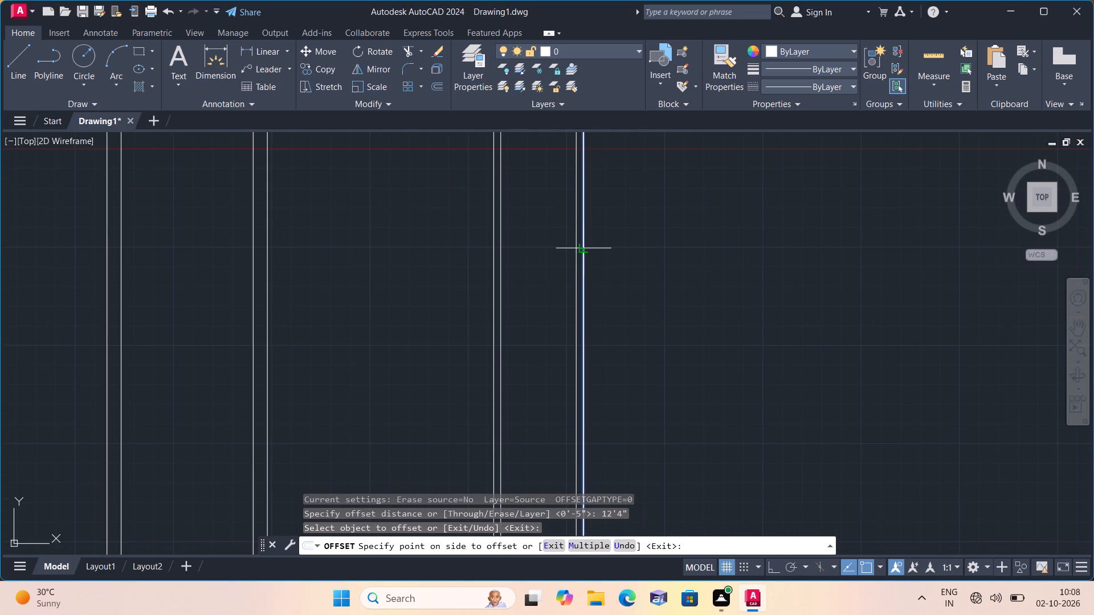
click(648, 248)
scroll(648, 248, down, 2)
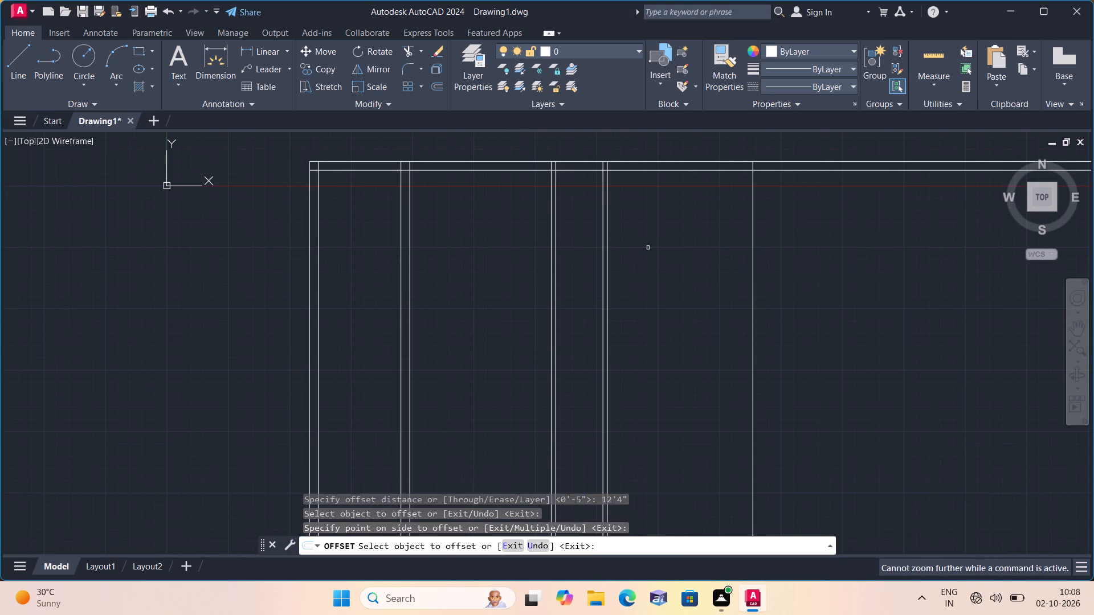
key(space)
Offset the rightmost vertical line 9" to the right to give the end wall its thickness.
key(space)
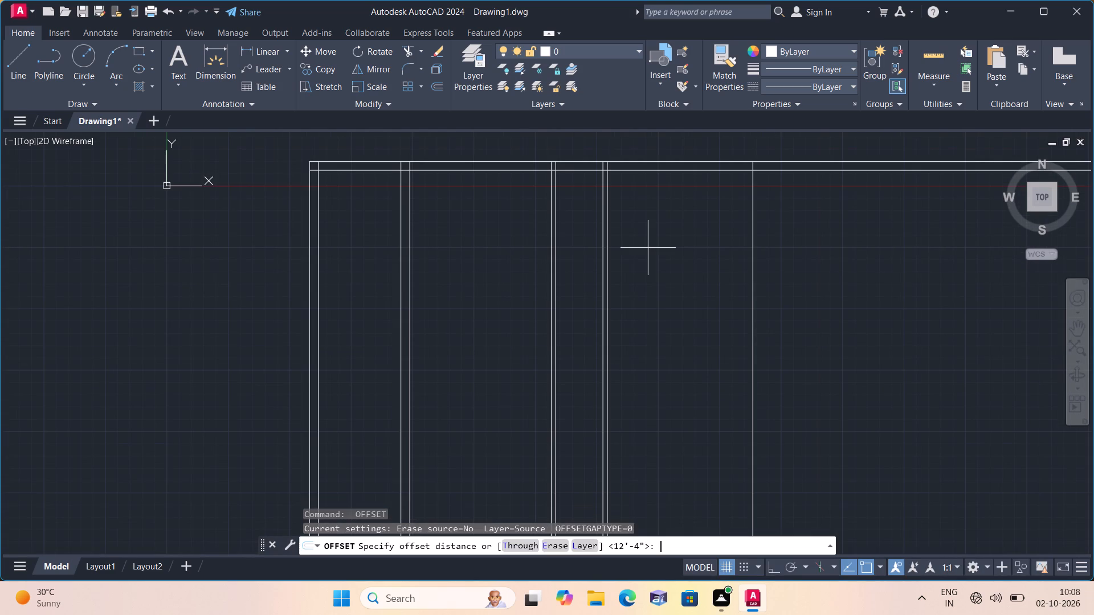
text(9")
key(space)
scroll(674, 270, down, 1)
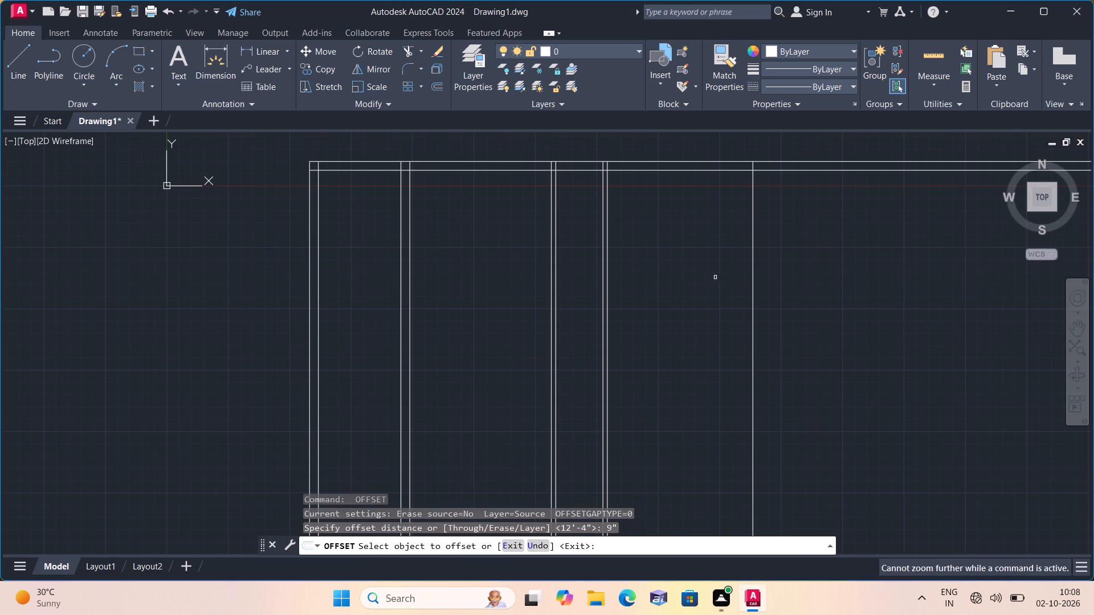
click(751, 289)
click(802, 284)
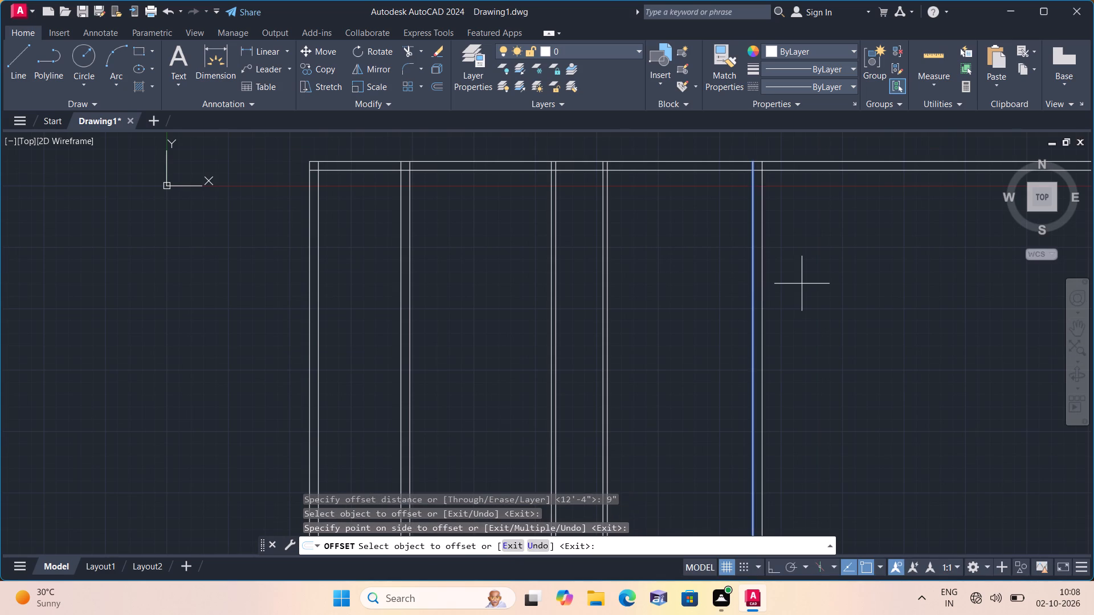
scroll(802, 284, down, 2)
middle_drag(799, 284, 716, 266)
scroll(718, 275, down, 1)
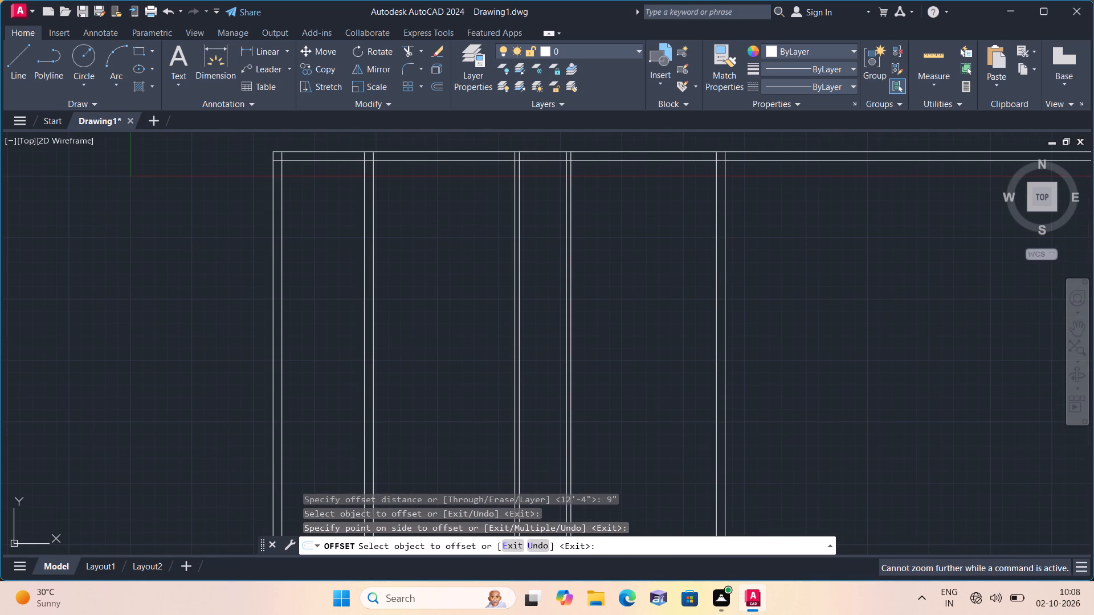
key(space)
Trim the horizontal top wall lines where they run past the outer face of the rightmost 9" wall.
text(trim)
key(space)
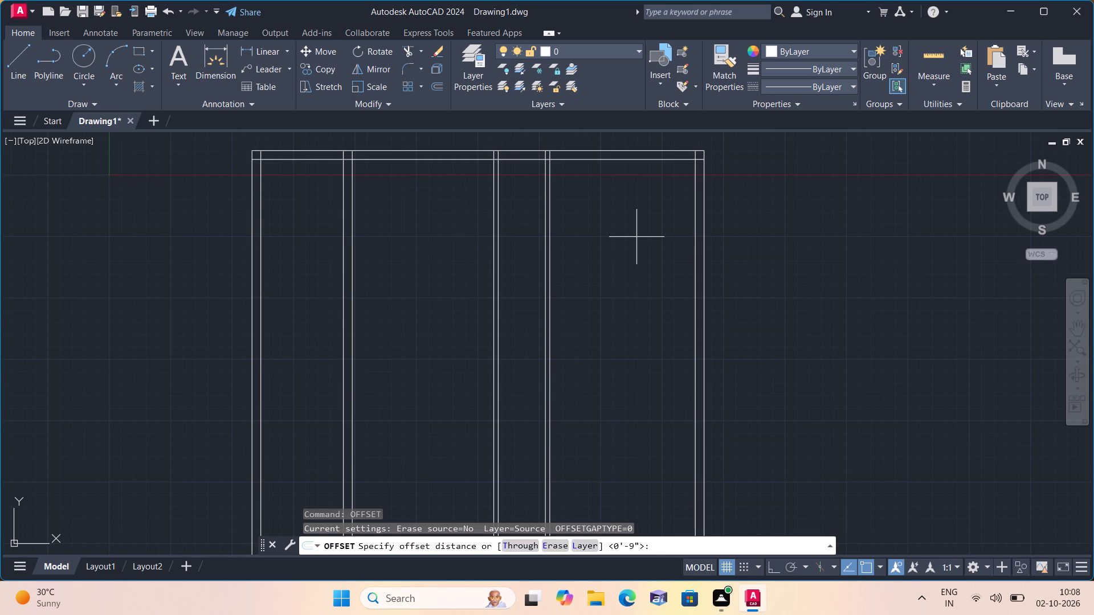
Offset the inner line of the top wall 11'6" downward.
text(11'6")
key(space)
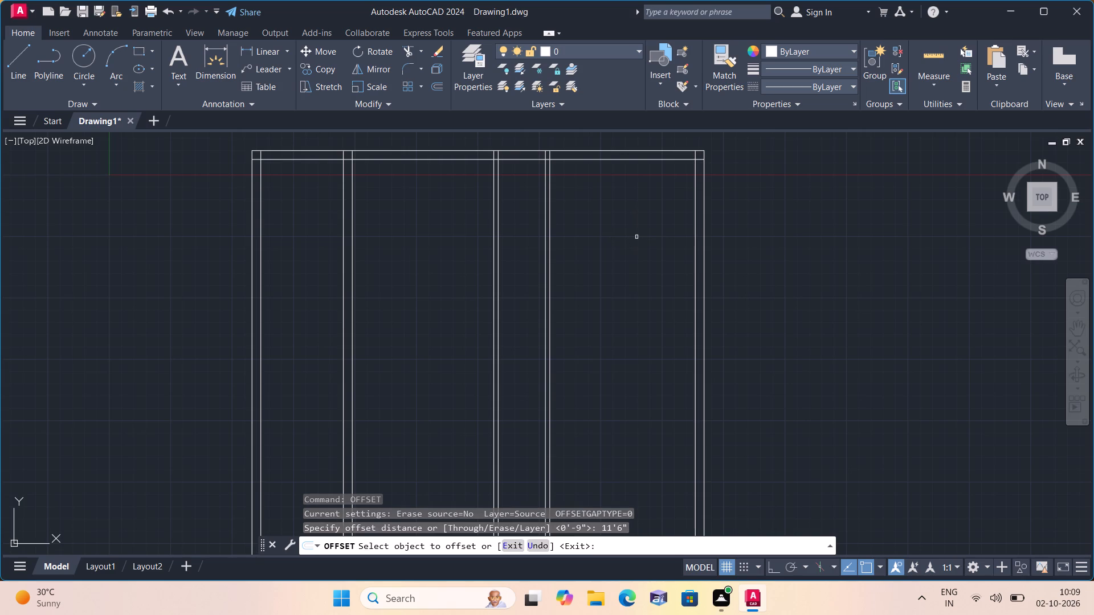
scroll(636, 238, down, 1)
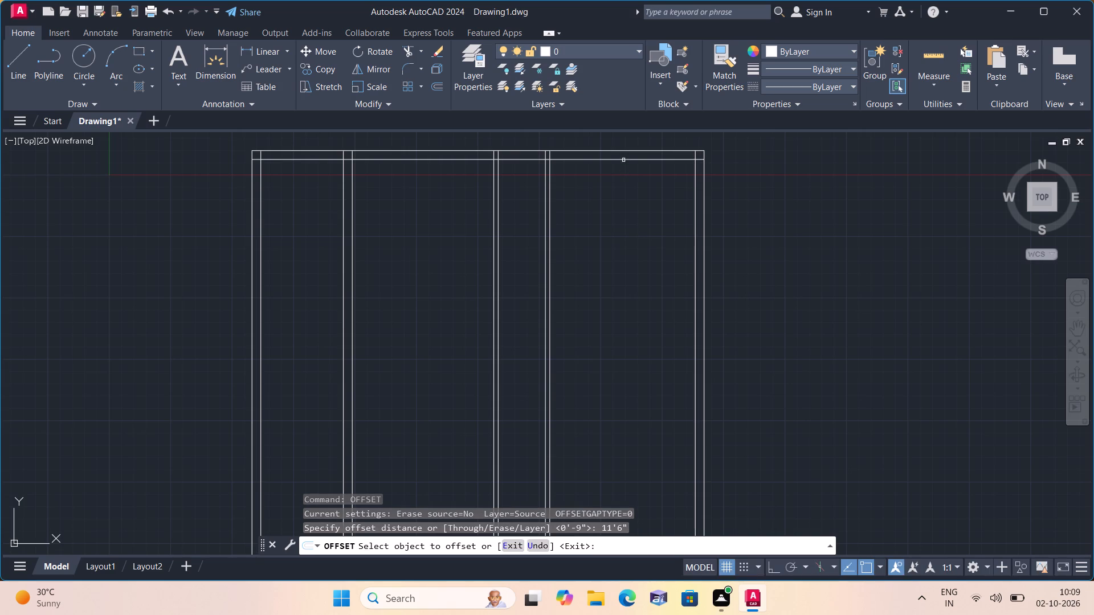
click(623, 160)
click(630, 218)
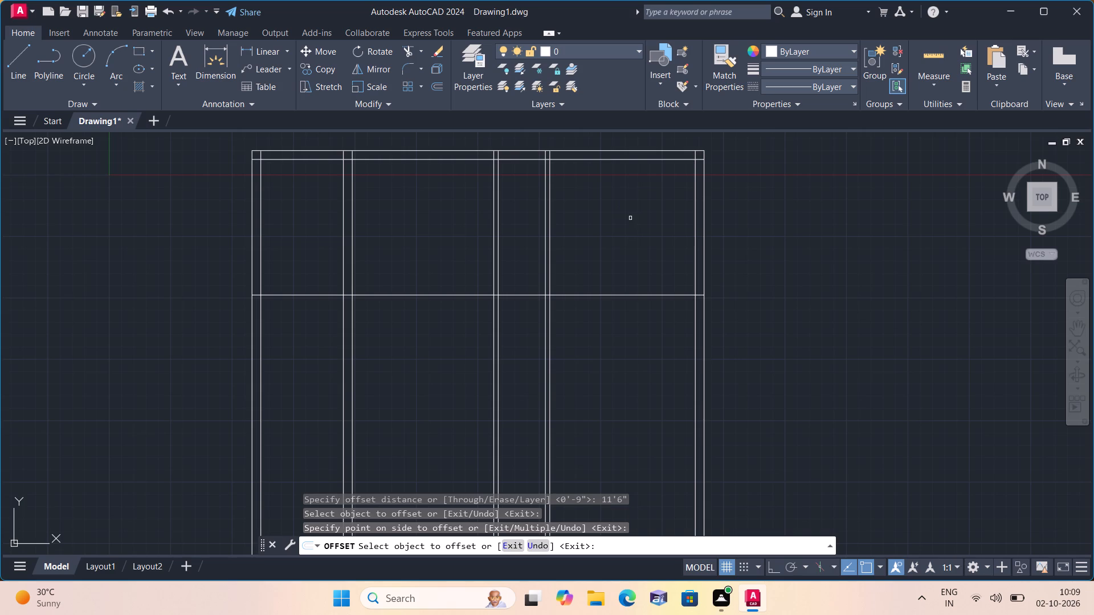
key(space)
Offset the lowest horizontal line 9" downward to form the horizontal interior wall.
key(space)
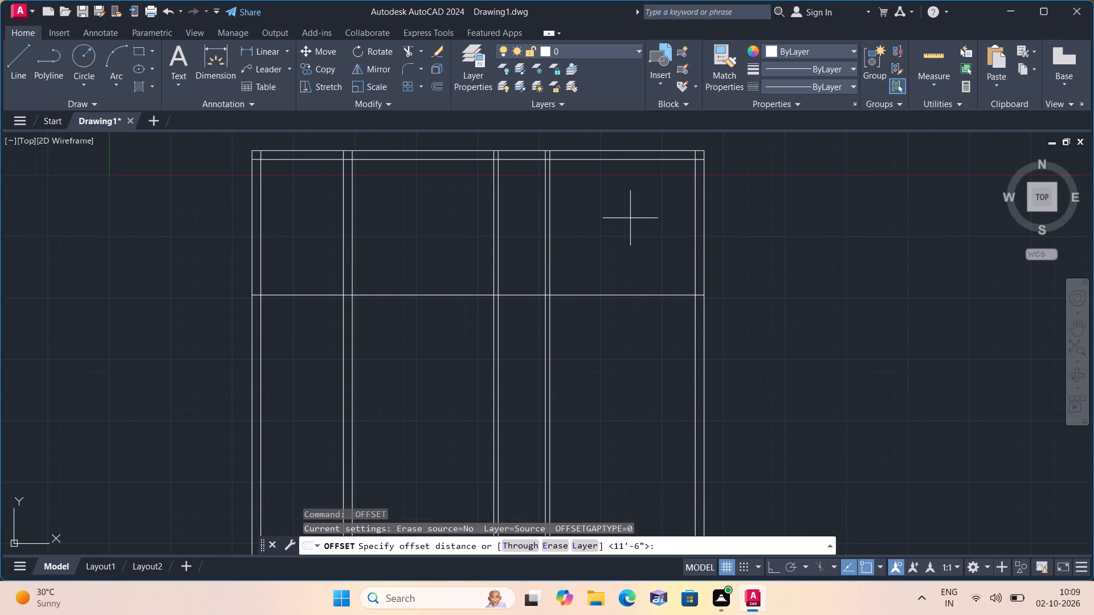
key(9)
key(shift+quotedbl)
key(space)
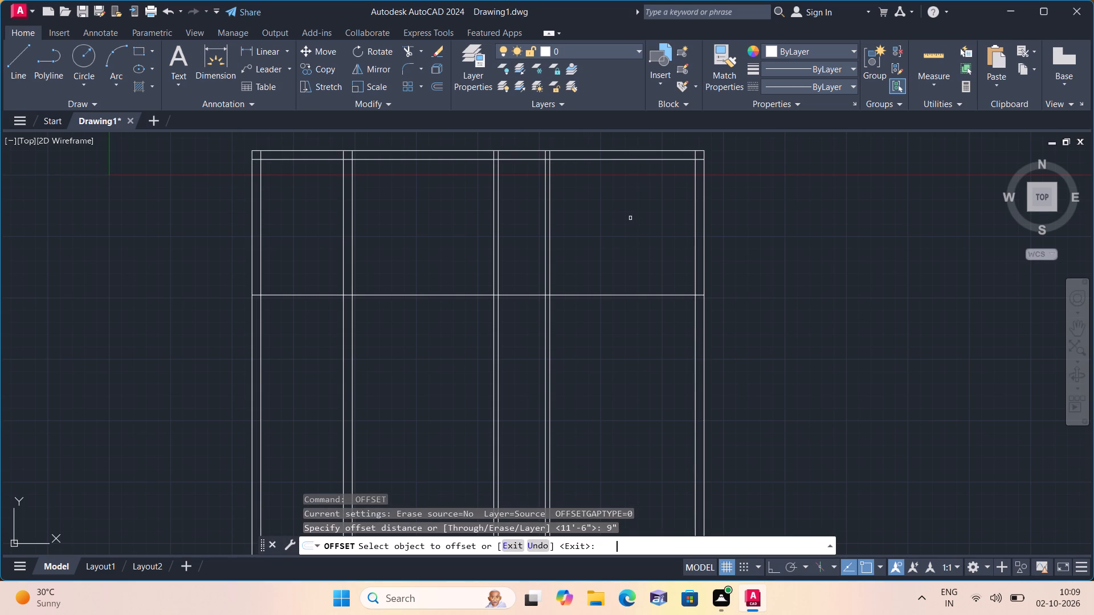
scroll(628, 237, up, 1)
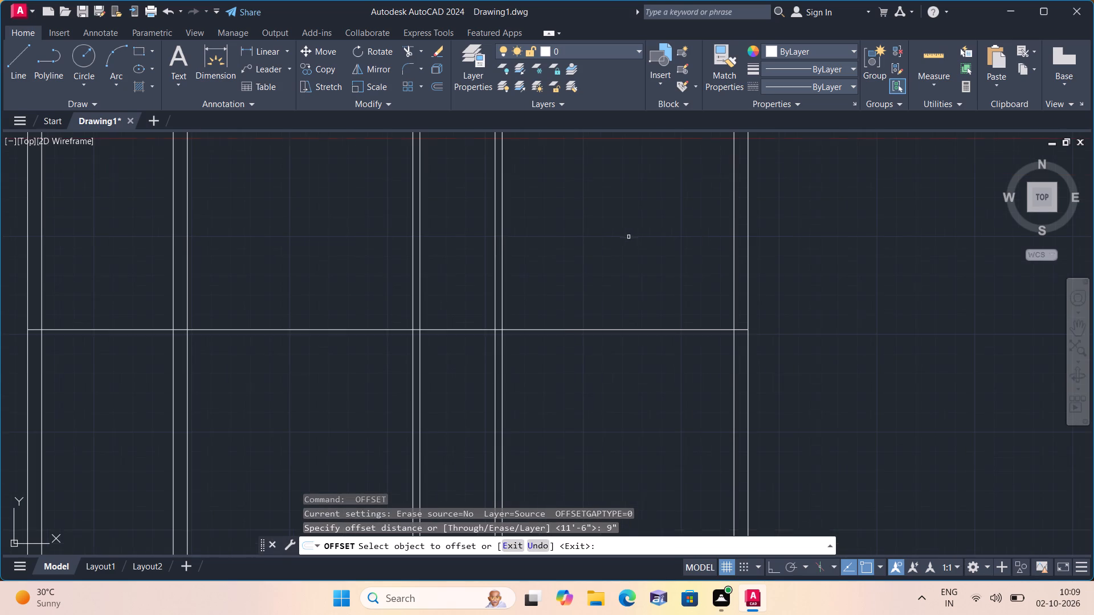
click(610, 332)
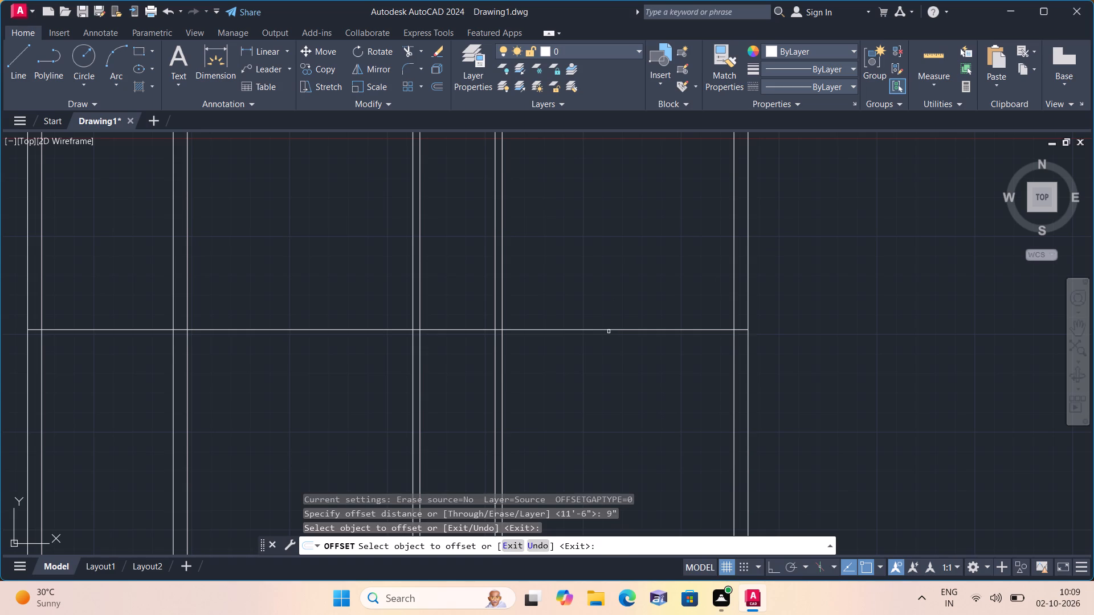
click(608, 330)
click(618, 363)
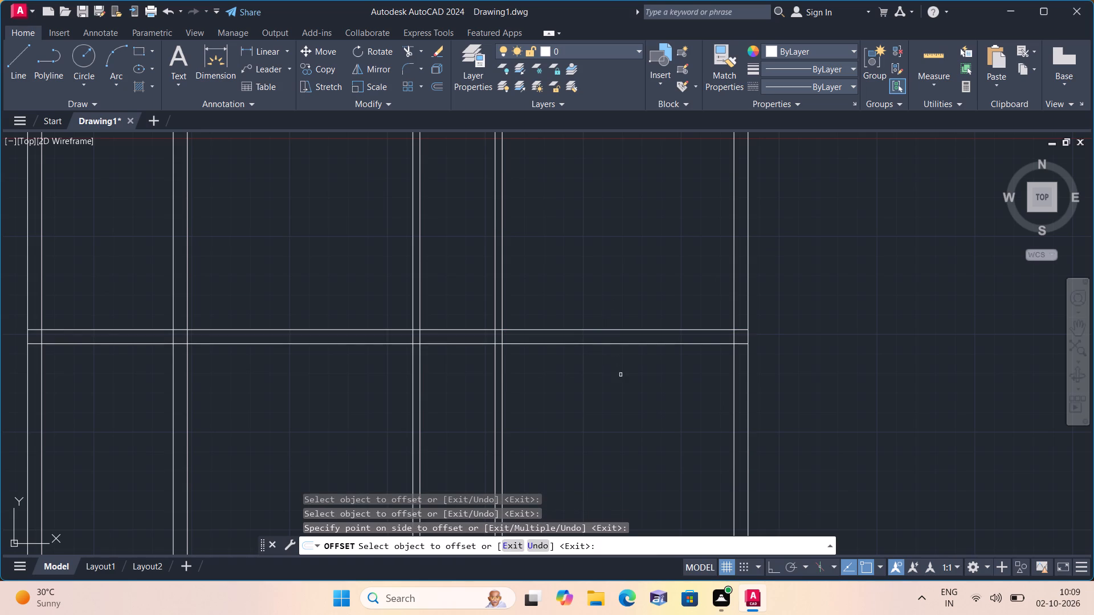
scroll(621, 380, down, 1)
middle_drag(621, 380, 713, 235)
scroll(665, 311, down, 1)
middle_drag(664, 312, 671, 286)
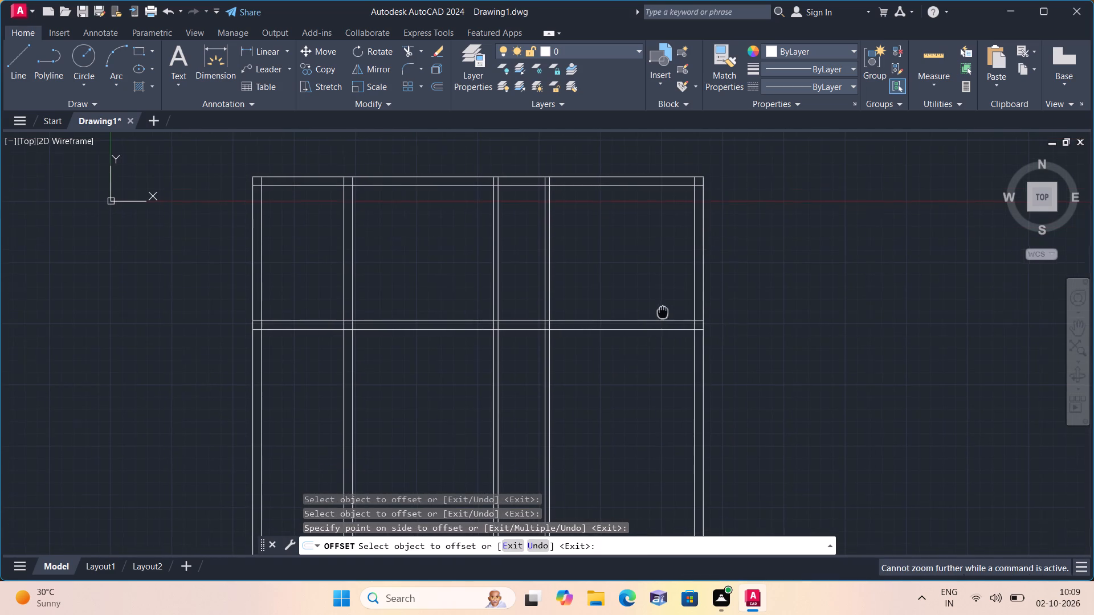
middle_drag(671, 286, 720, 226)
middle_drag(534, 363, 614, 270)
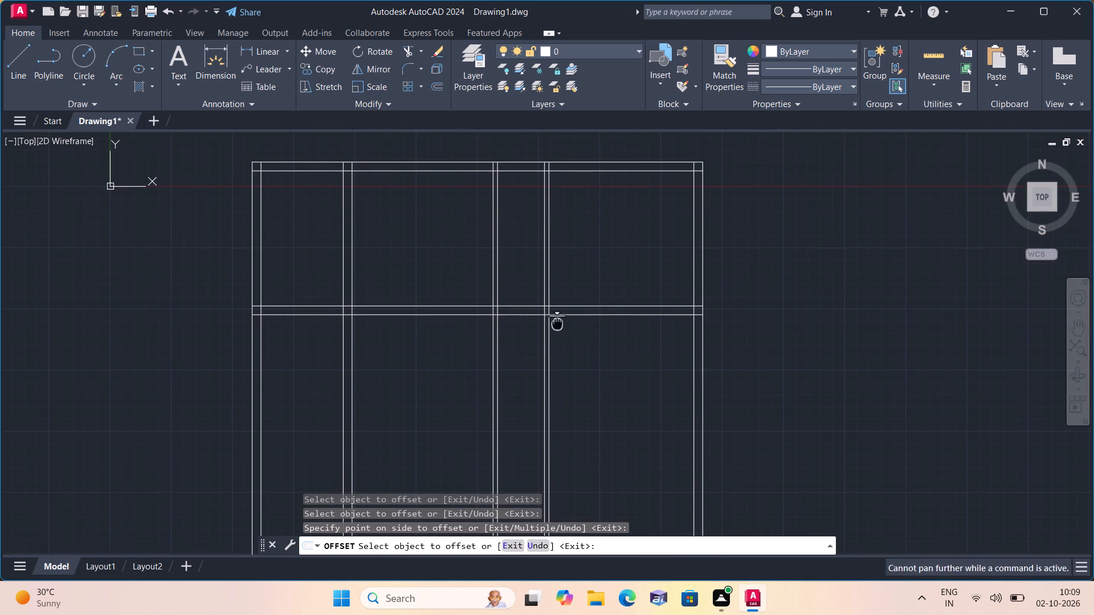
middle_drag(614, 270, 623, 262)
scroll(586, 333, down, 2)
middle_drag(586, 336, 643, 259)
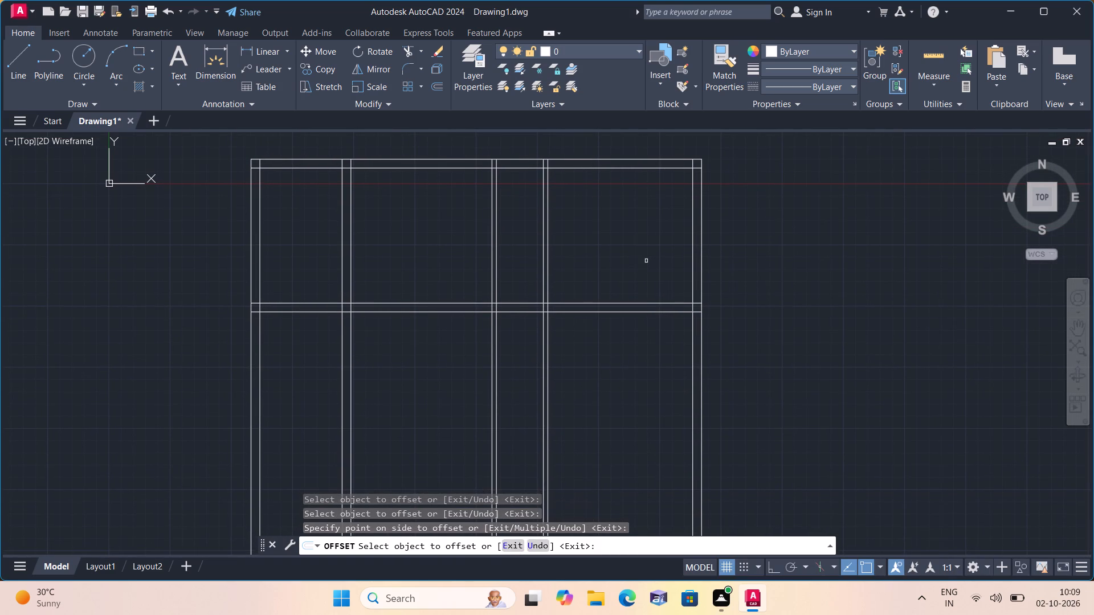
key(Escape)
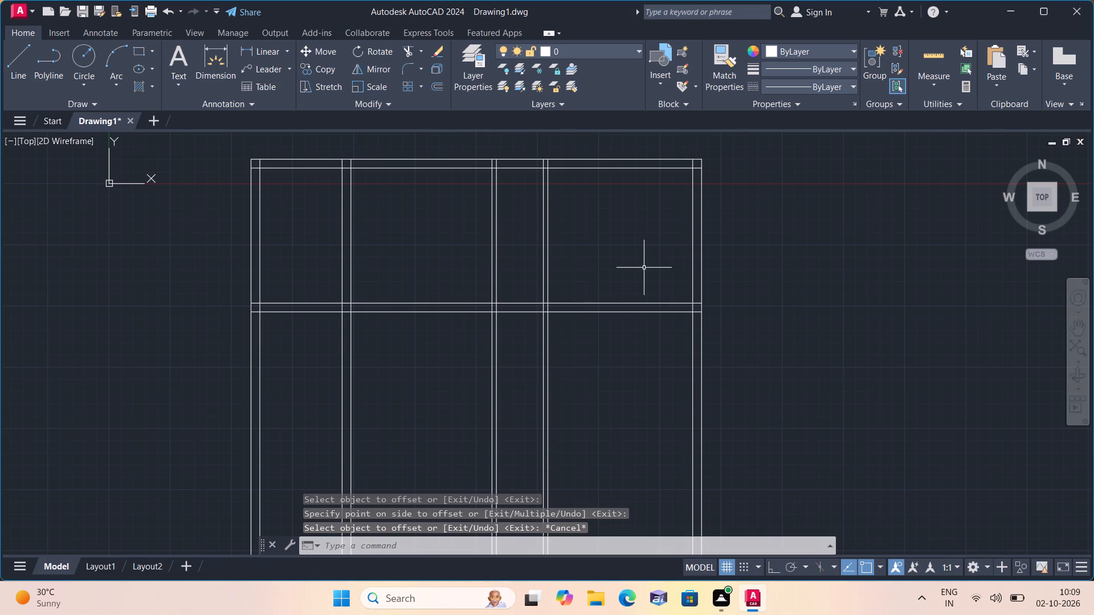
Offset the lower face of the 9" horizontal interior wall 3' downward.
middle_drag(613, 339, 697, 274)
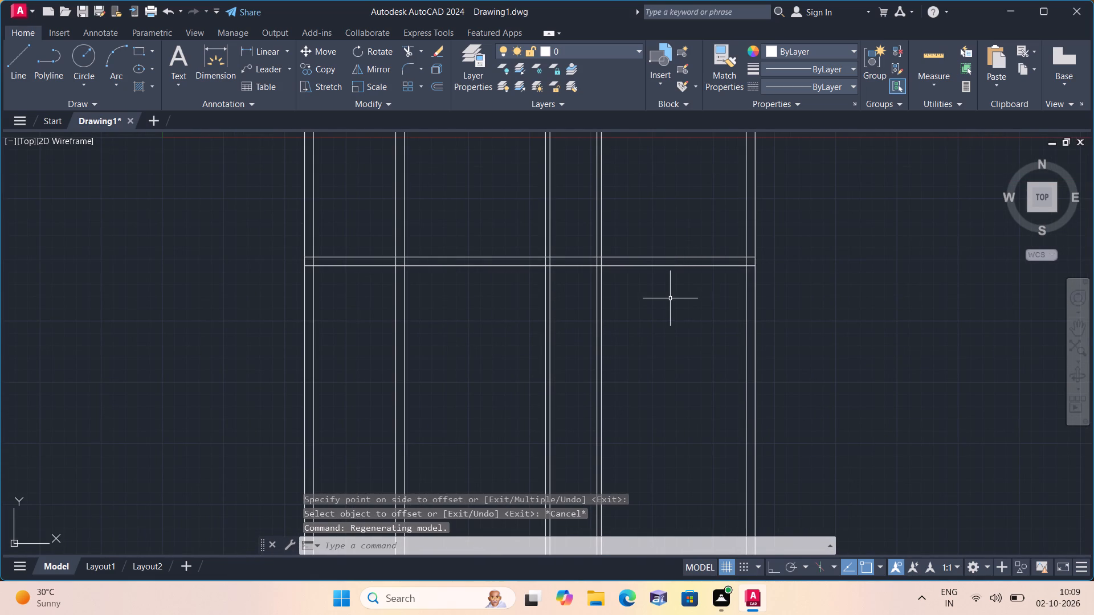
scroll(653, 295, down, 1)
scroll(653, 295, up, 1)
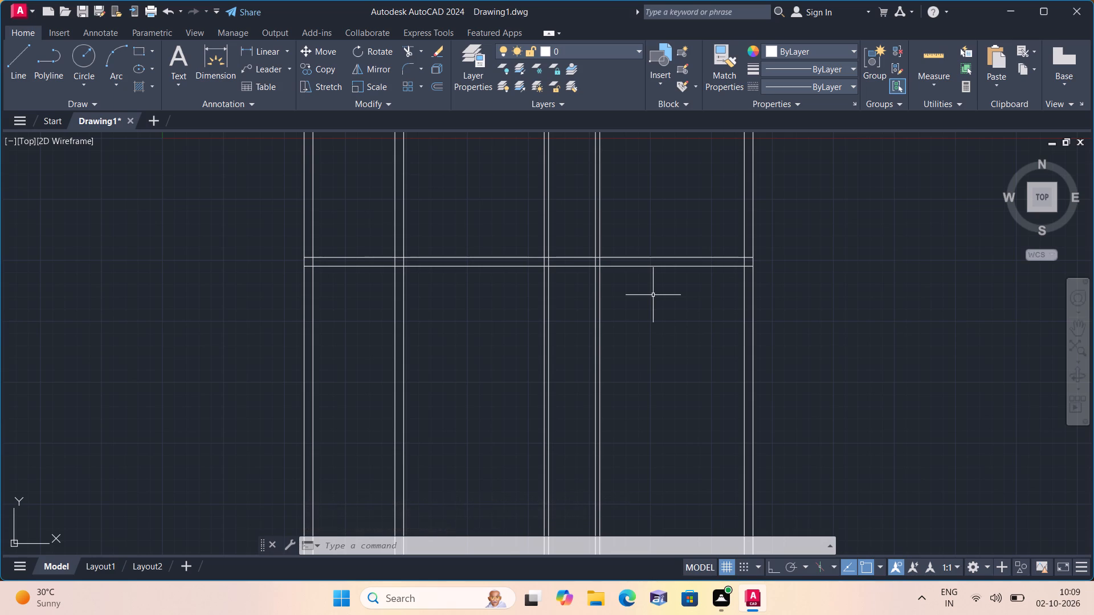
text(off)
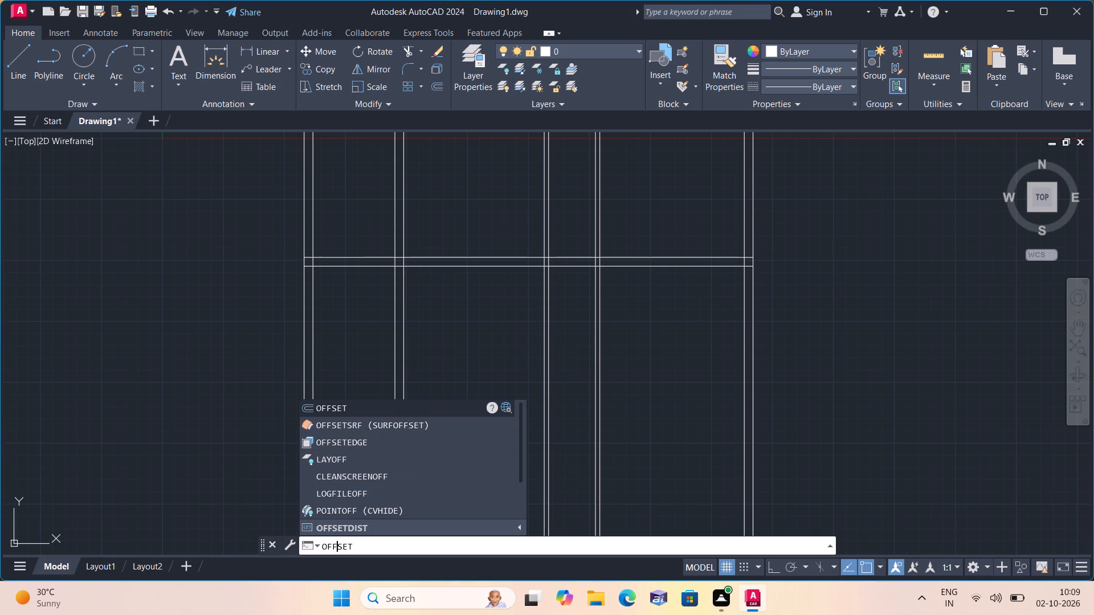
key(space)
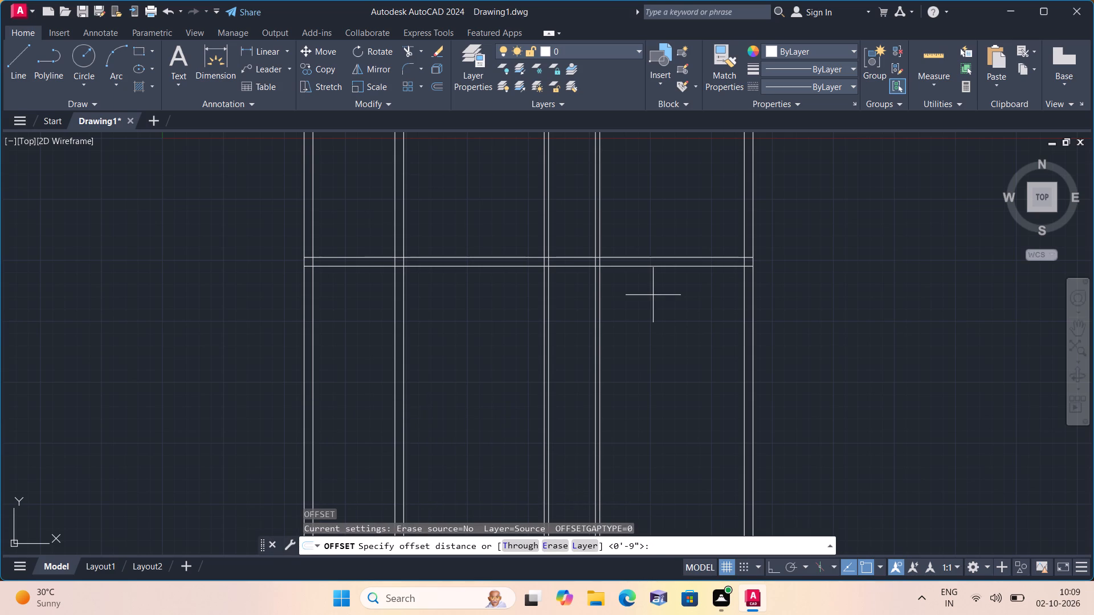
text(3')
key(space)
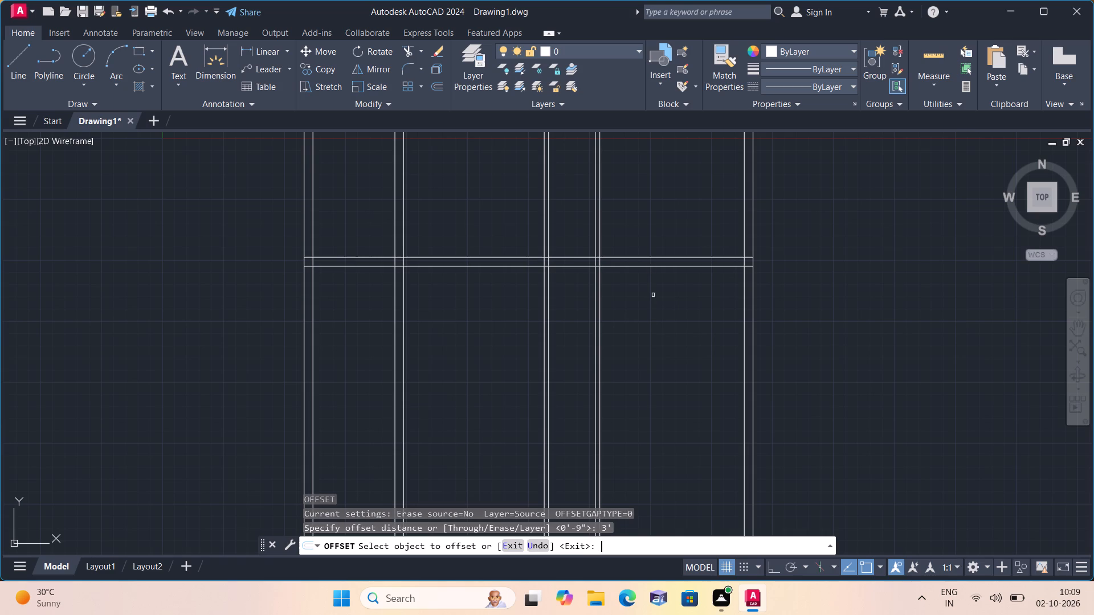
scroll(631, 264, up, 1)
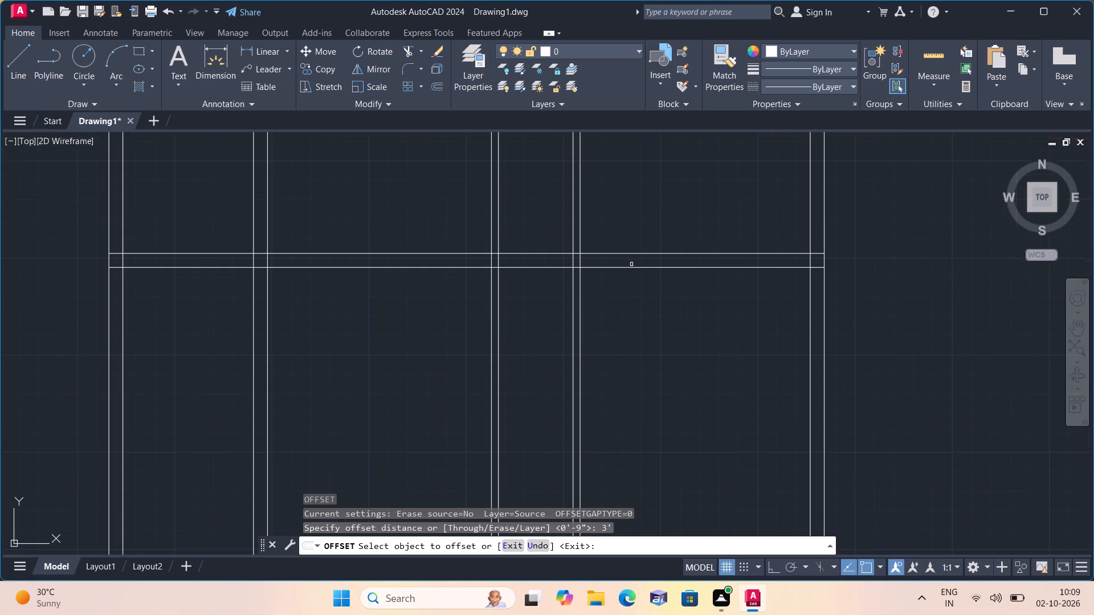
click(628, 270)
click(624, 266)
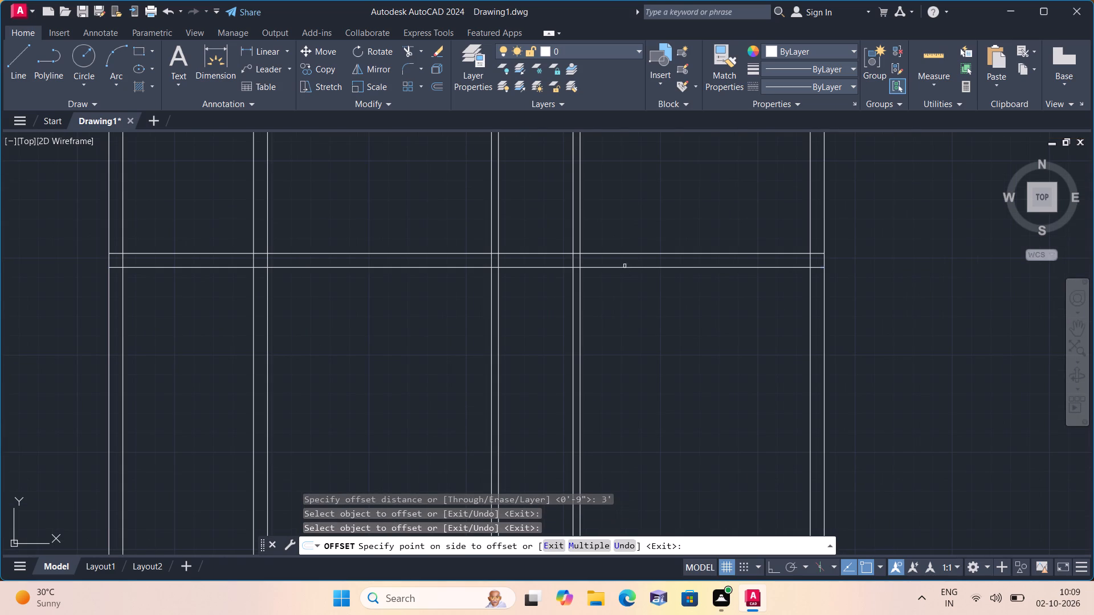
click(635, 315)
scroll(636, 314, down, 1)
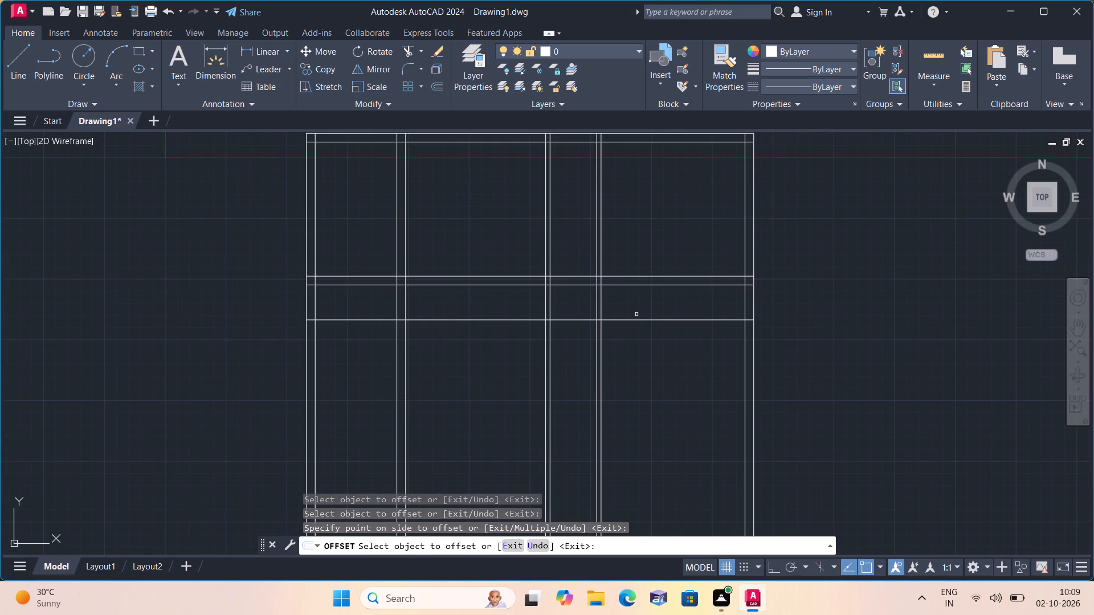
Offset the lowest horizontal line 4.5" downward to form a thin horizontal wall.
key(space)
key(space)
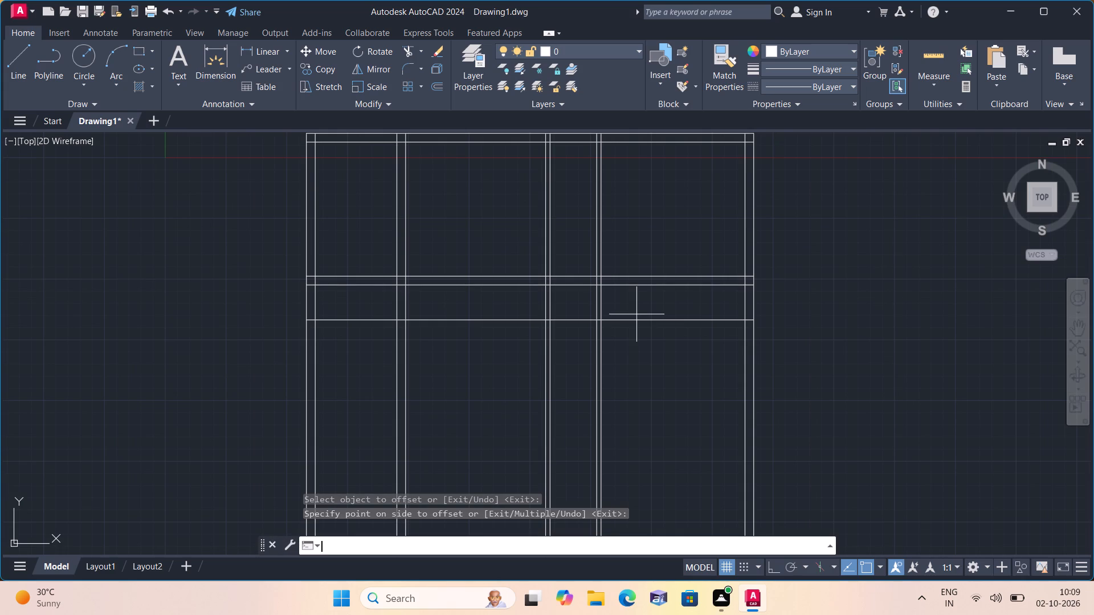
text(4.5")
key(space)
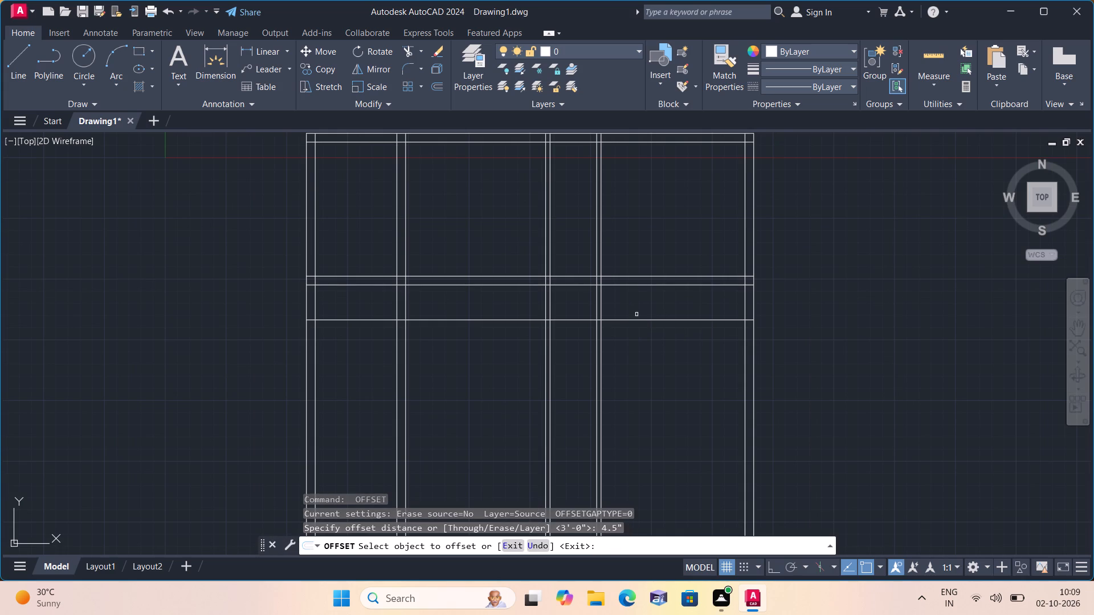
click(636, 320)
click(631, 372)
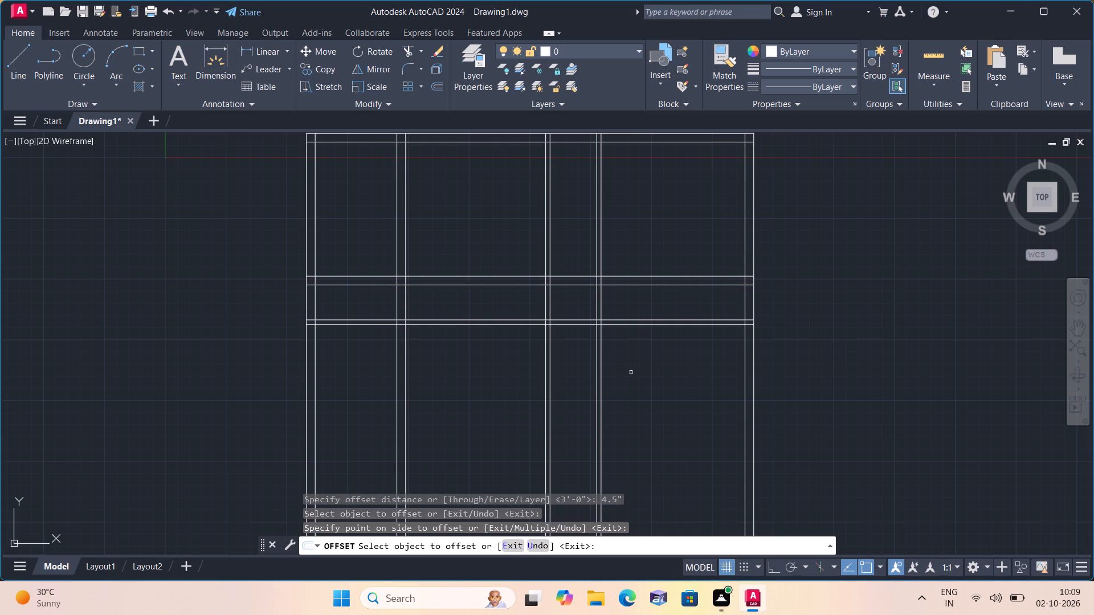
scroll(631, 372, down, 2)
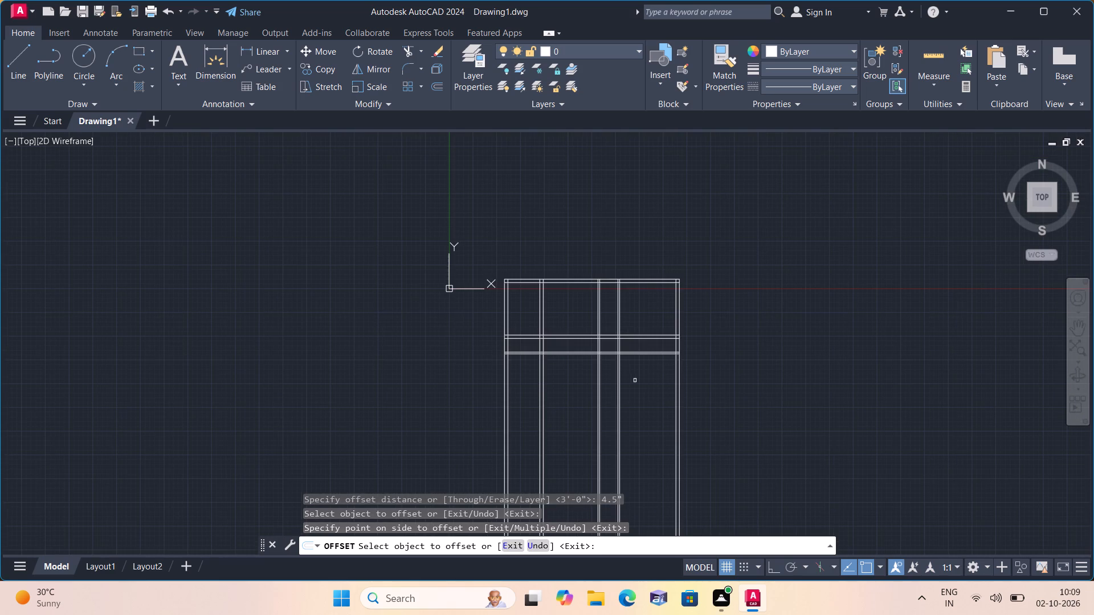
scroll(658, 419, up, 1)
middle_drag(657, 416, 634, 351)
scroll(657, 416, down, 1)
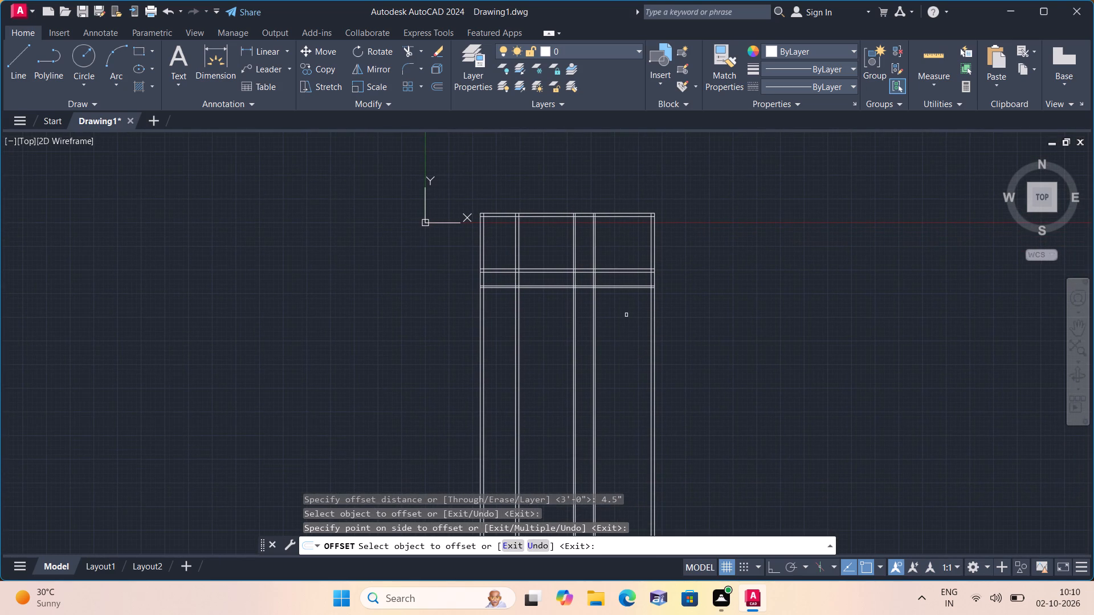
key(space)
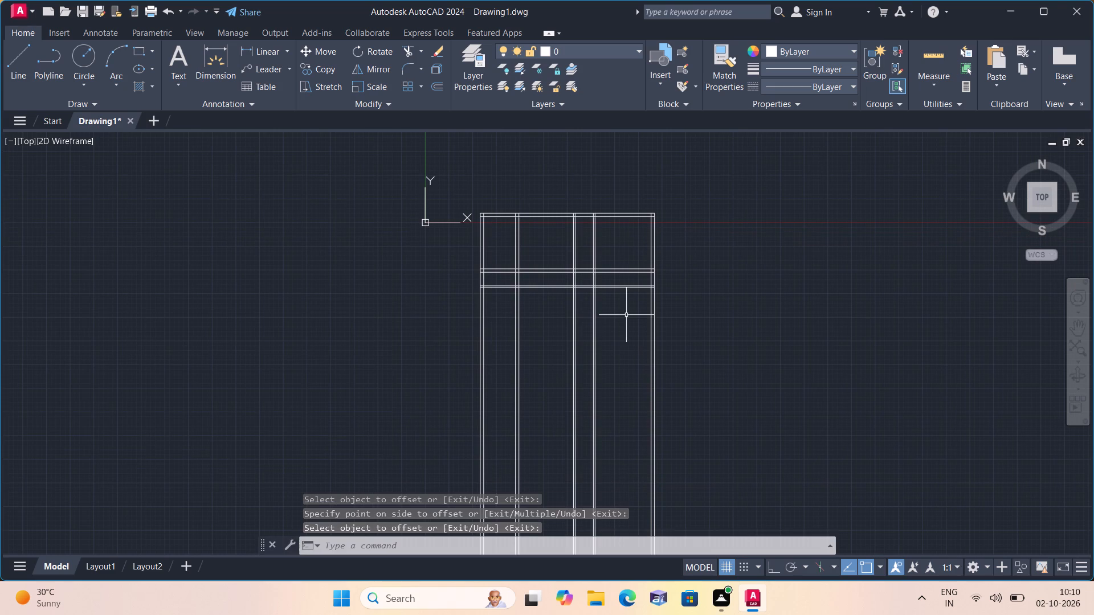
Trim all the vertical interior wall lines below the 4.5" horizontal wall, keeping the two outer walls.
text(trim)
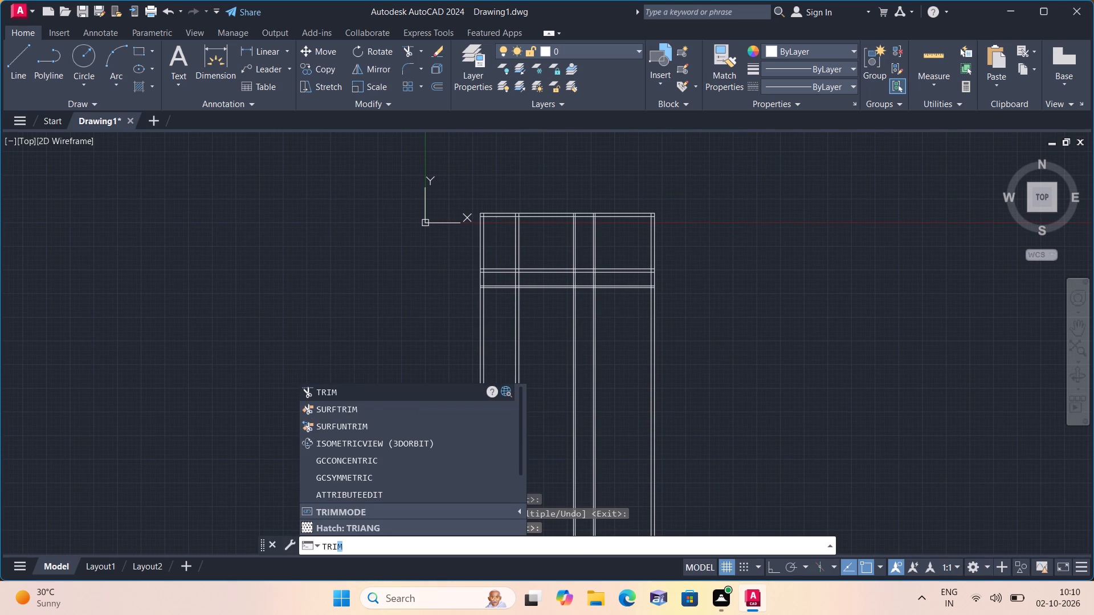
key(space)
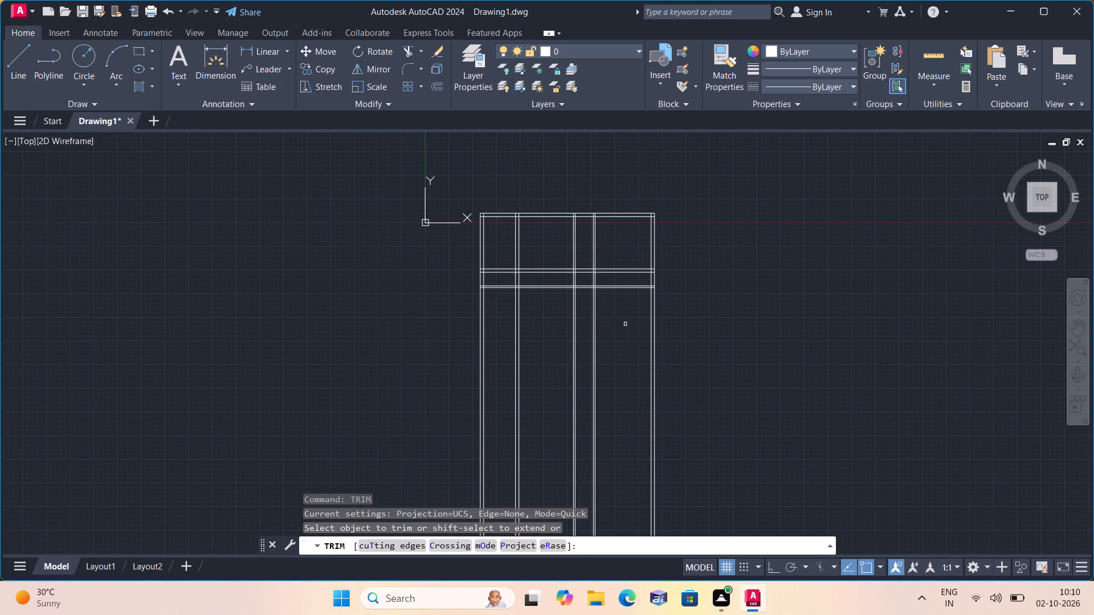
scroll(654, 371, up, 1)
click(581, 329)
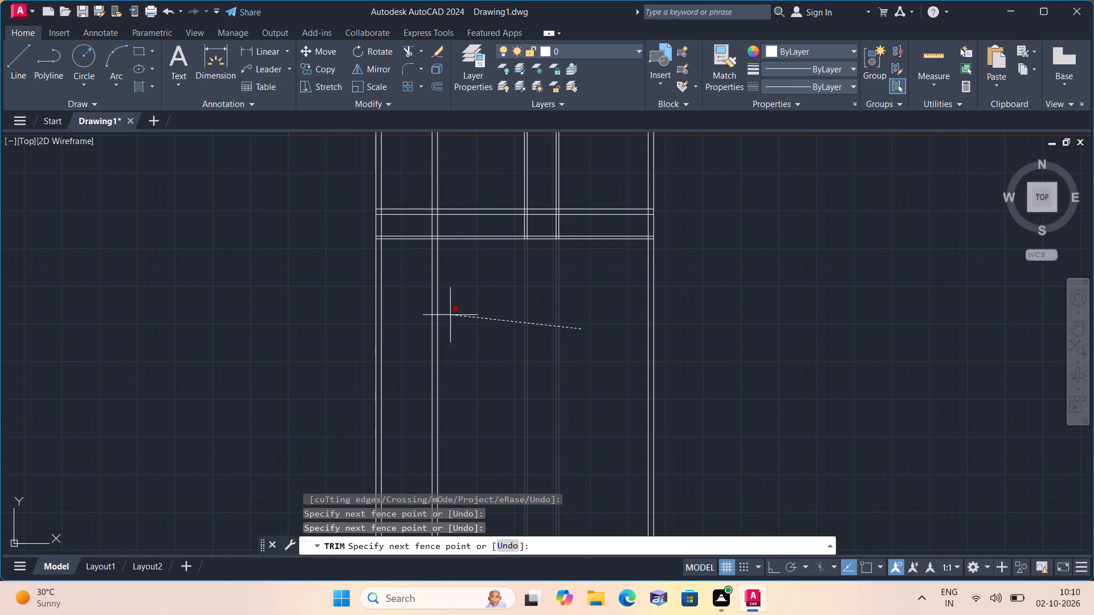
click(417, 298)
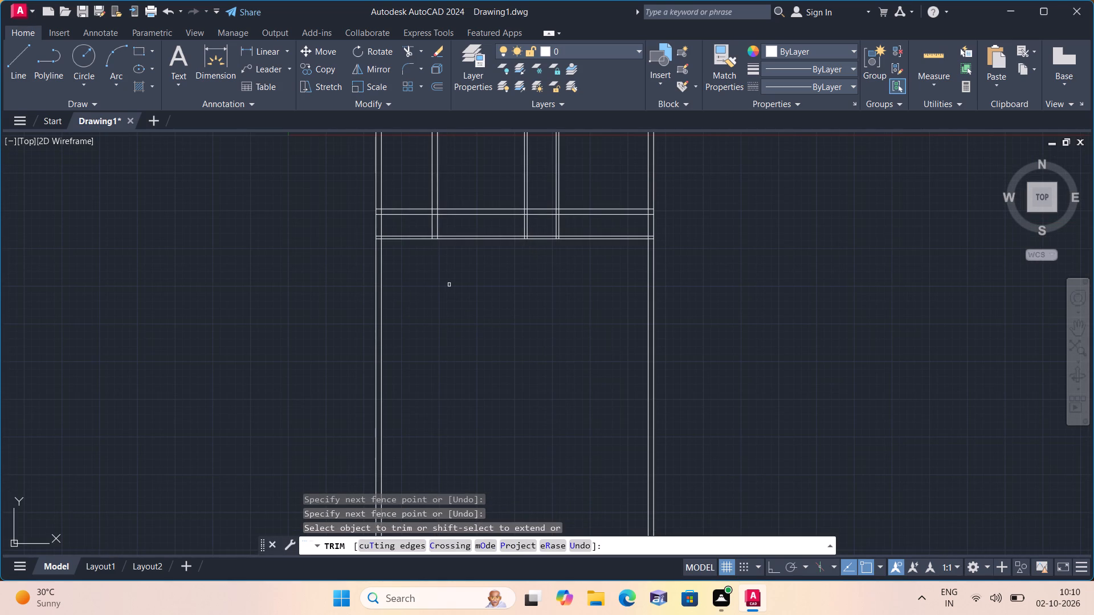
Trim the 9" horizontal wall's lines from the outer face of the left outer wall to the first interior vertical wall.
scroll(405, 188, up, 1)
click(402, 192)
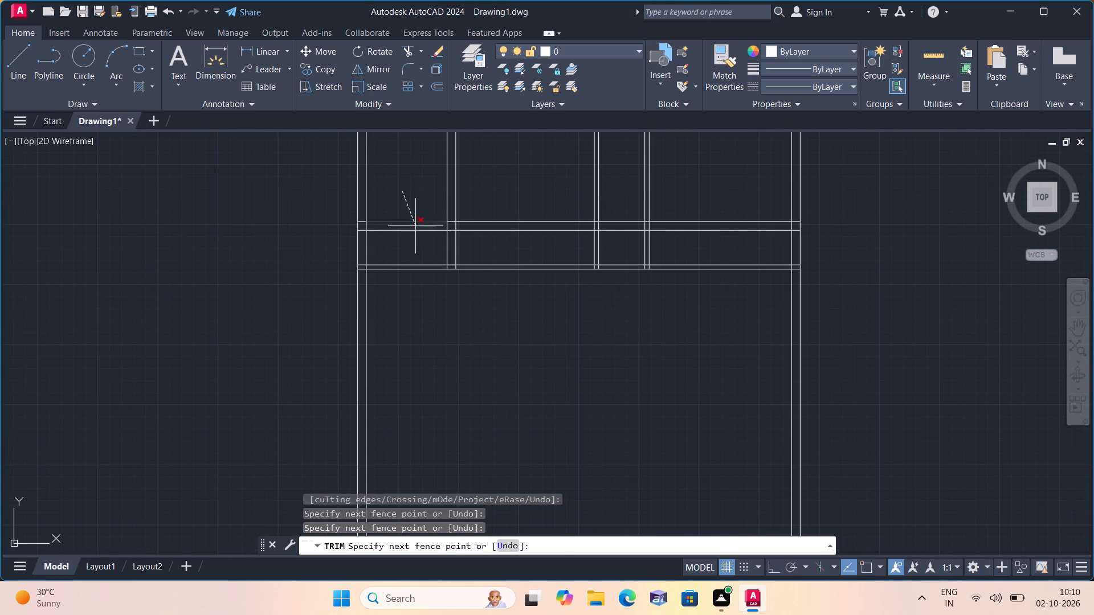
click(419, 233)
scroll(349, 239, up, 3)
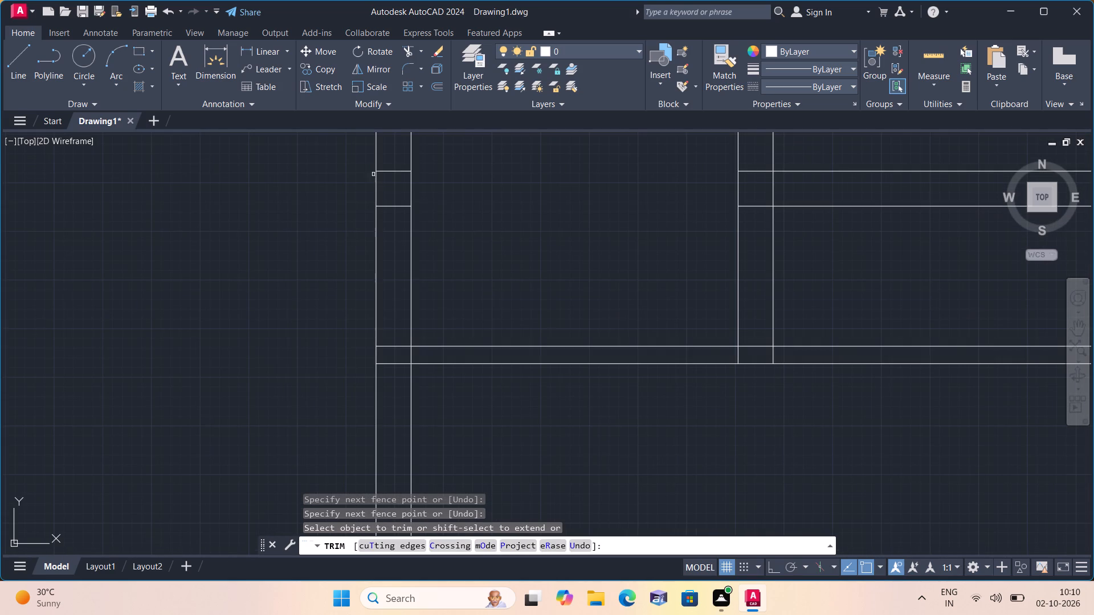
click(390, 166)
click(399, 222)
scroll(398, 222, down, 2)
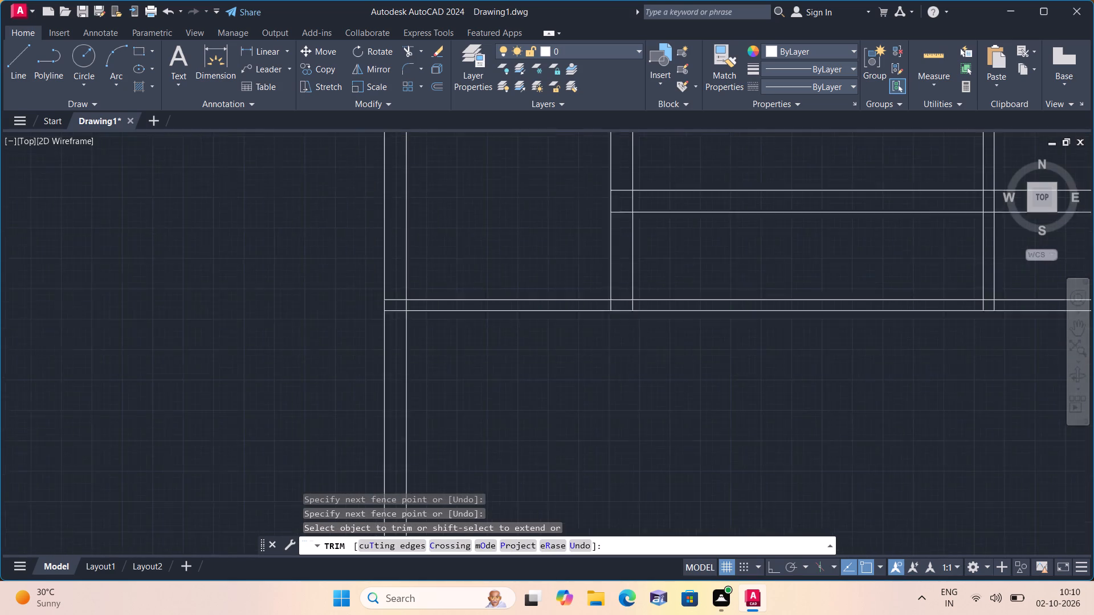
Trim the first interior vertical wall's lines below the 9" horizontal wall, including the pieces inside the 4.5" horizontal wall.
click(475, 236)
click(573, 247)
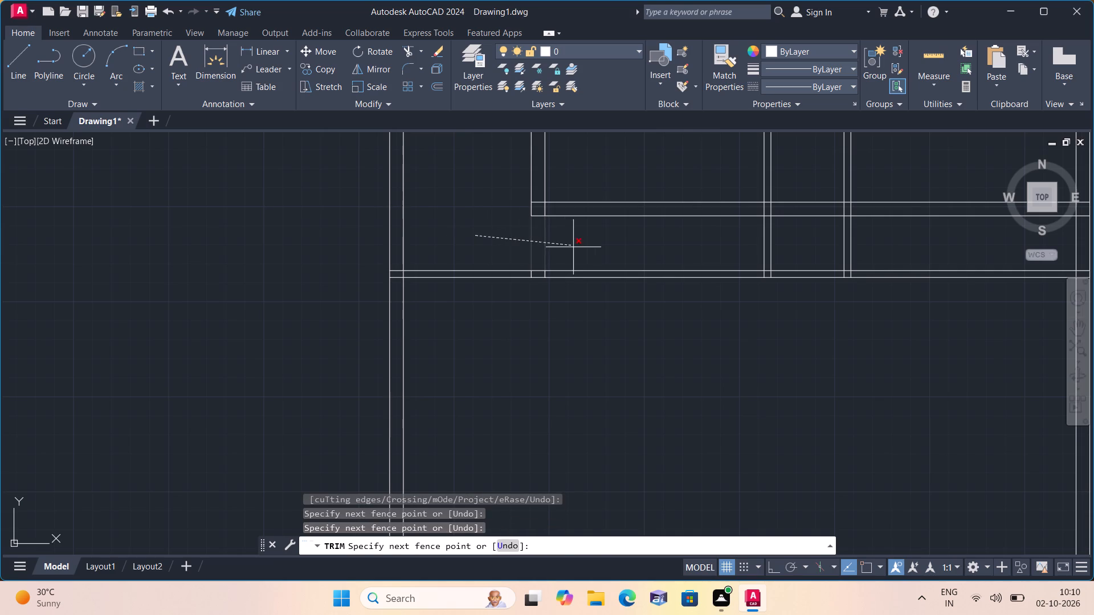
scroll(557, 272, up, 4)
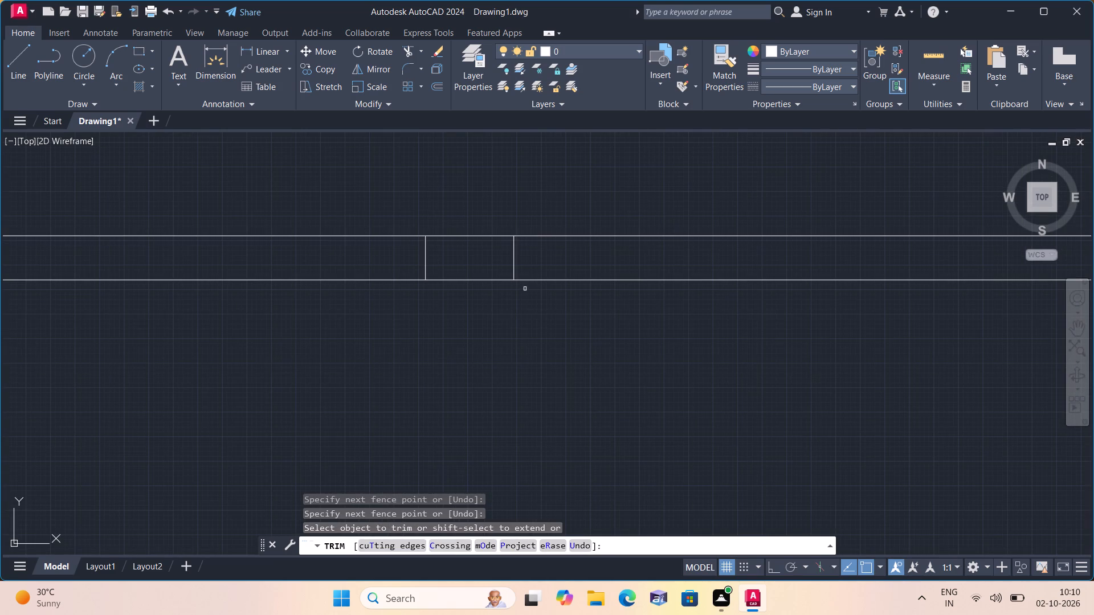
click(537, 259)
click(397, 266)
Trim the lines of the two 4.5" vertical partitions below the 9" horizontal wall, including the pieces inside the 4.5" horizontal wall.
scroll(395, 265, down, 3)
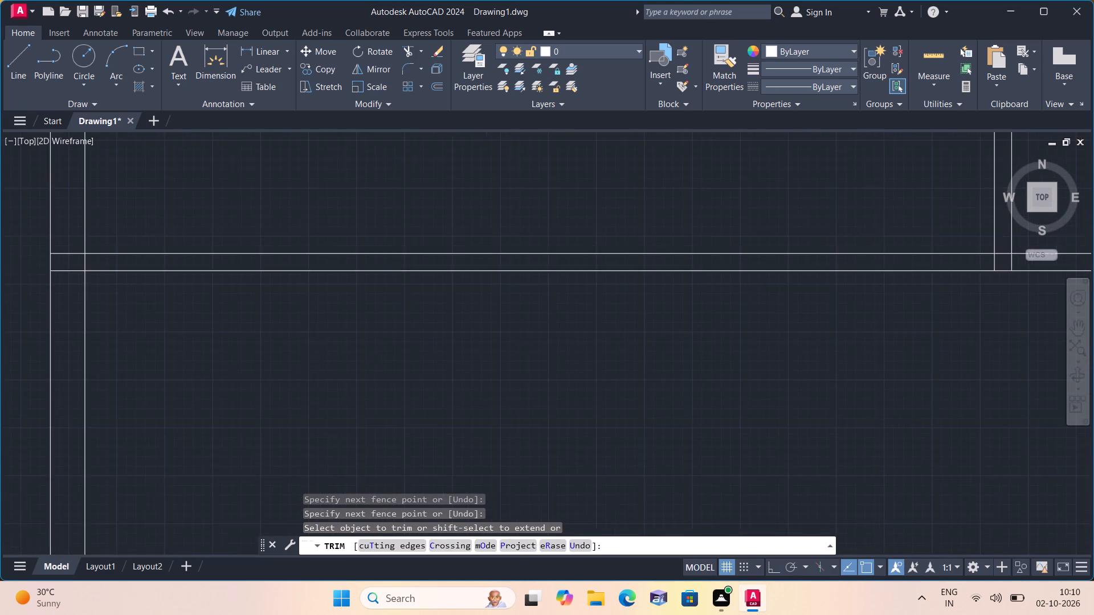
scroll(560, 235, down, 1)
middle_drag(559, 232, 504, 226)
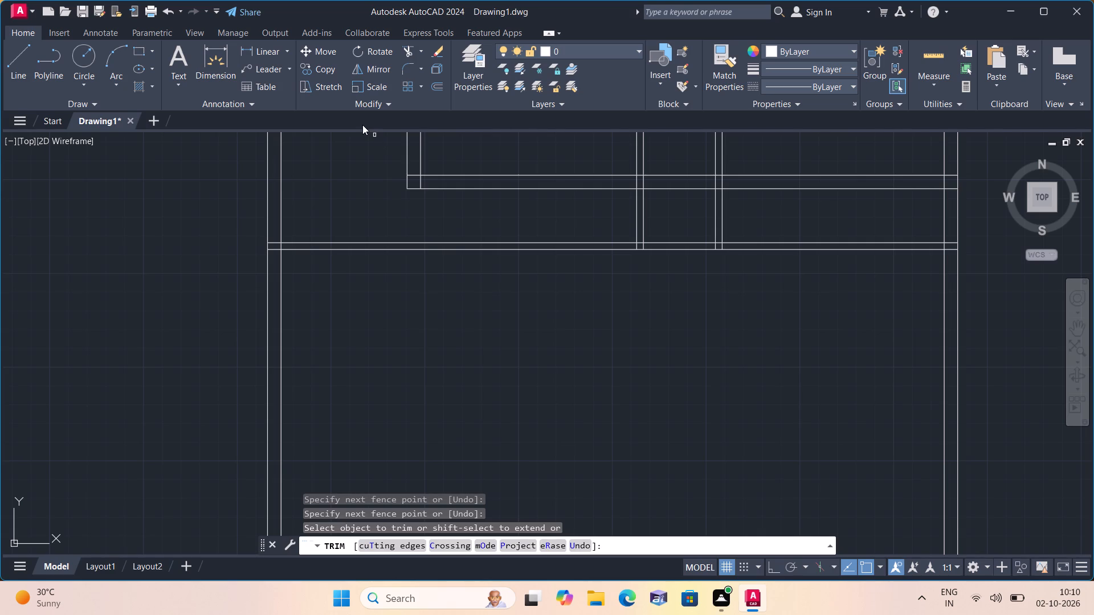
scroll(364, 128, down, 1)
click(525, 227)
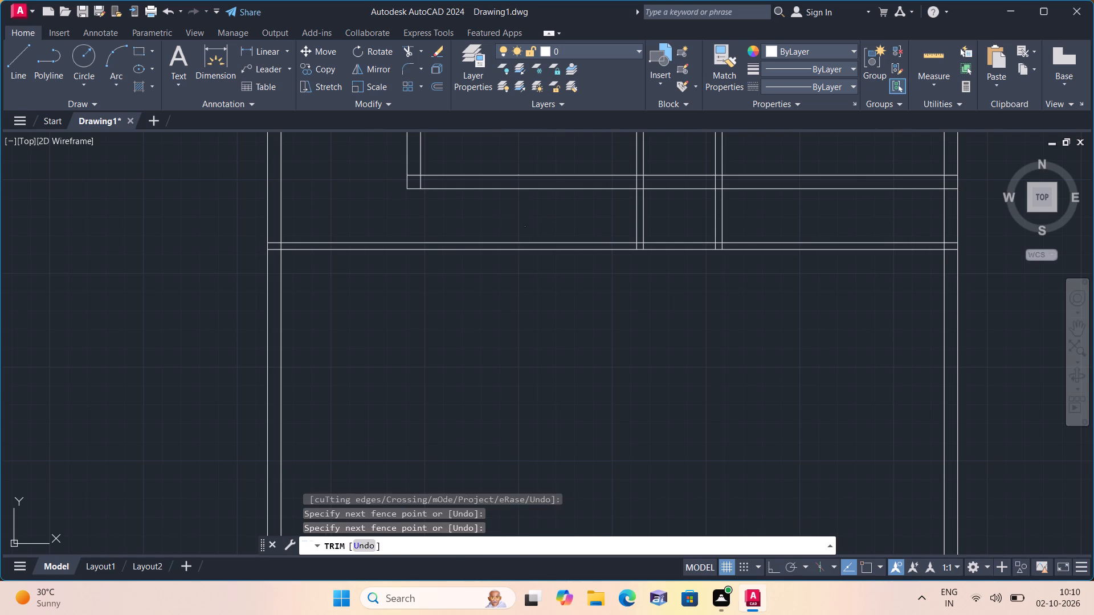
click(749, 207)
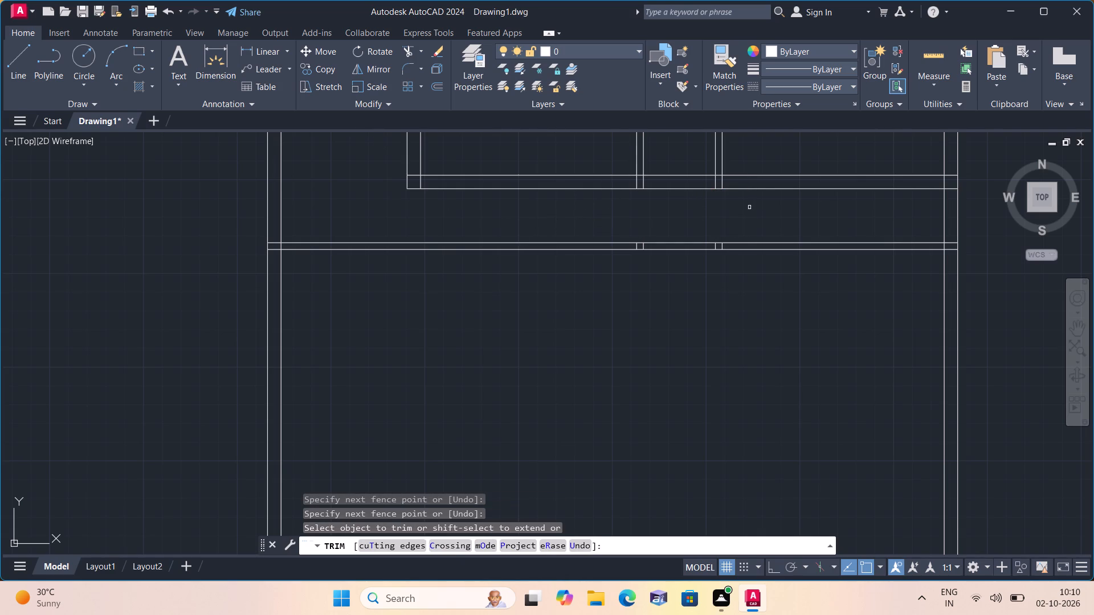
scroll(722, 260, up, 4)
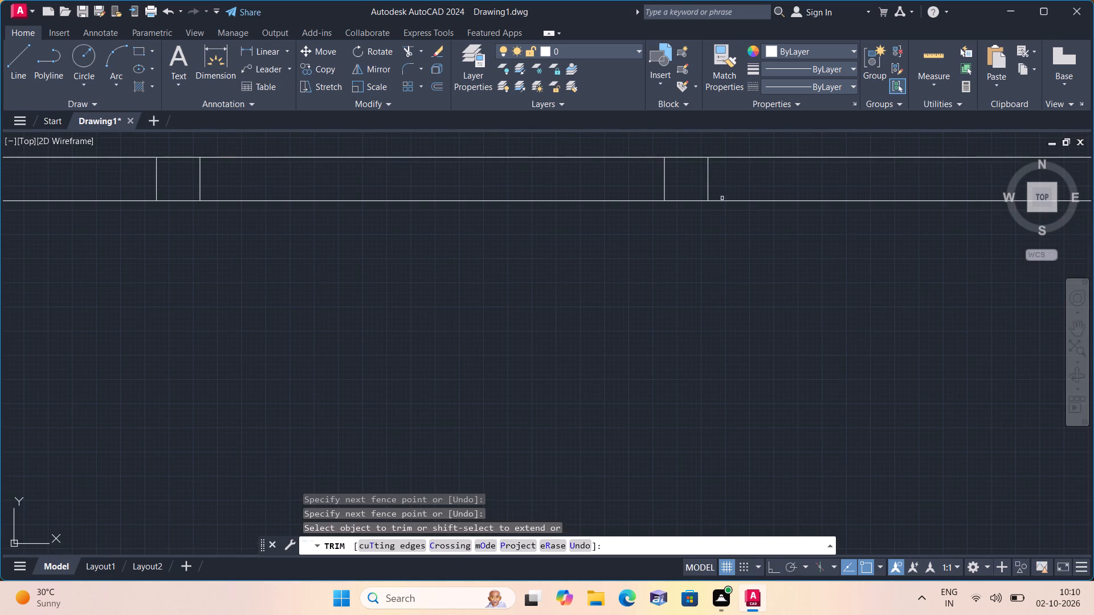
click(719, 188)
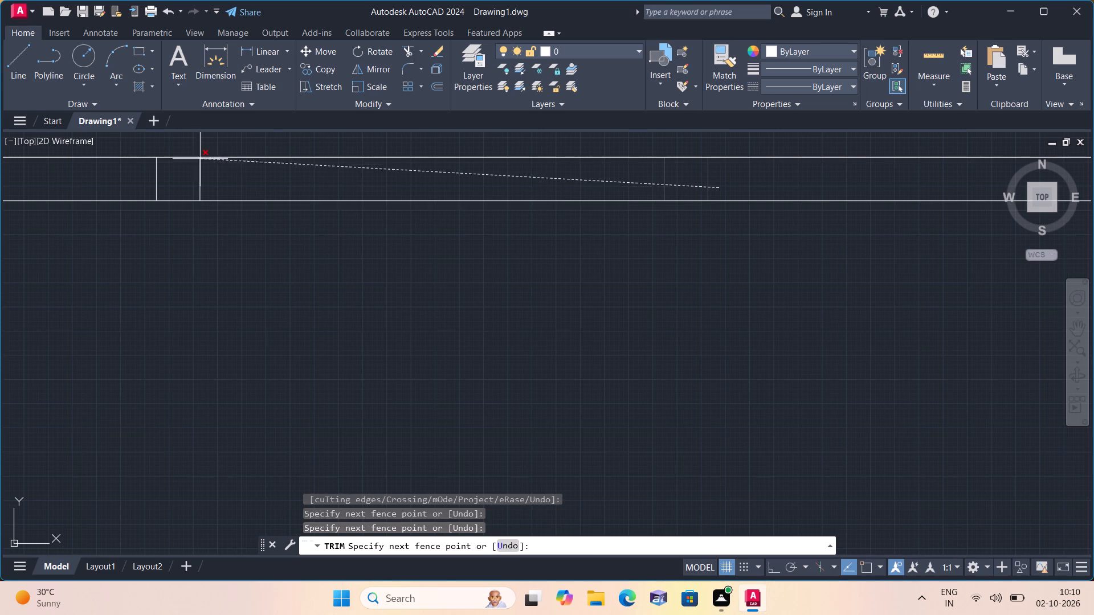
click(133, 179)
scroll(136, 179, down, 3)
scroll(187, 286, down, 3)
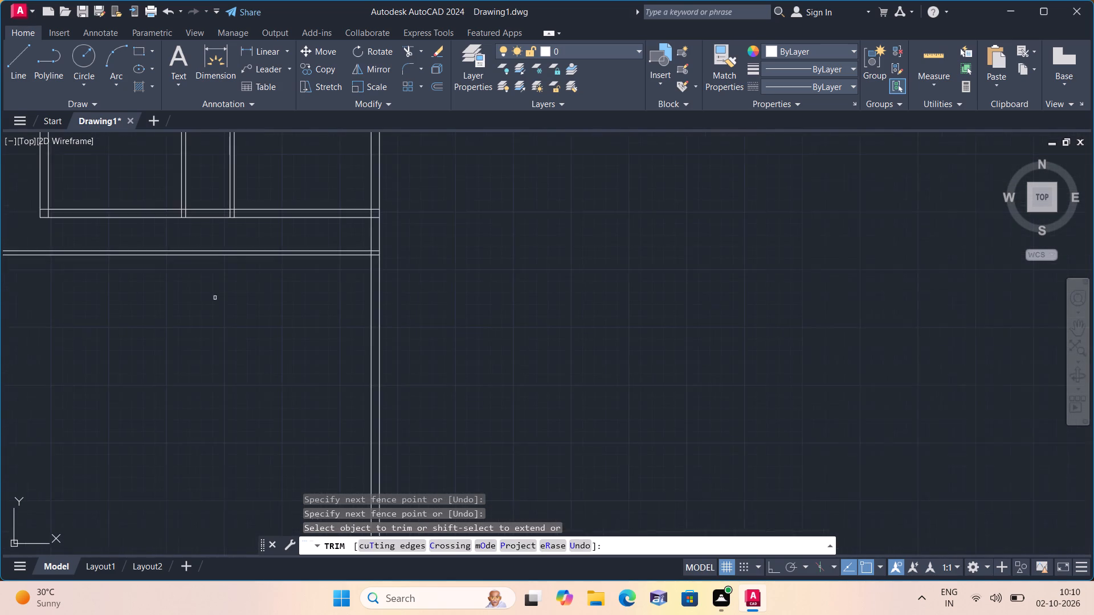
scroll(228, 314, down, 4)
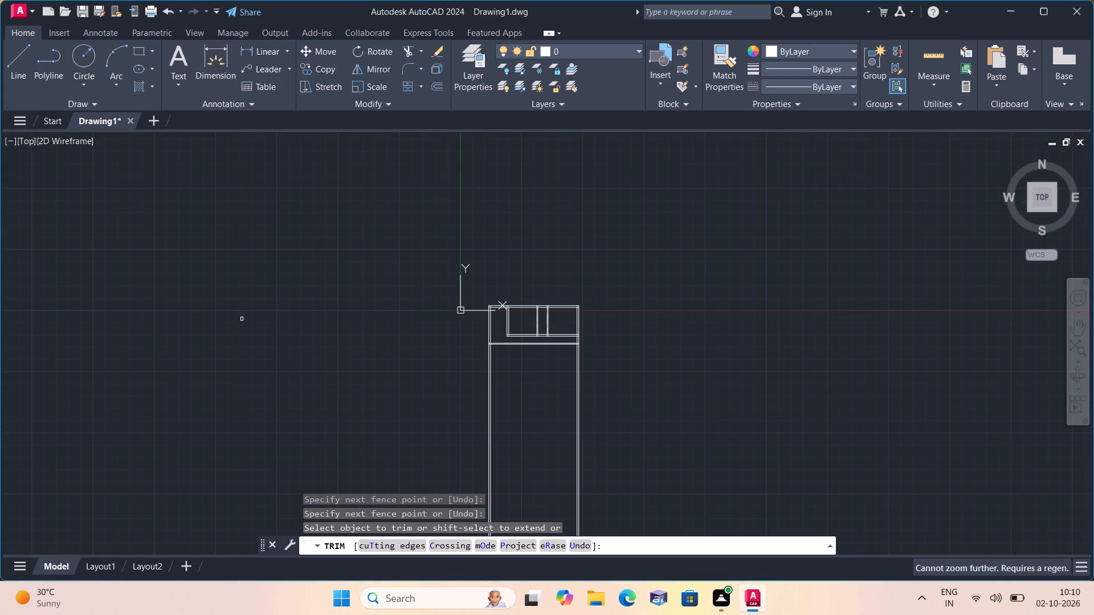
middle_drag(314, 316, 273, 244)
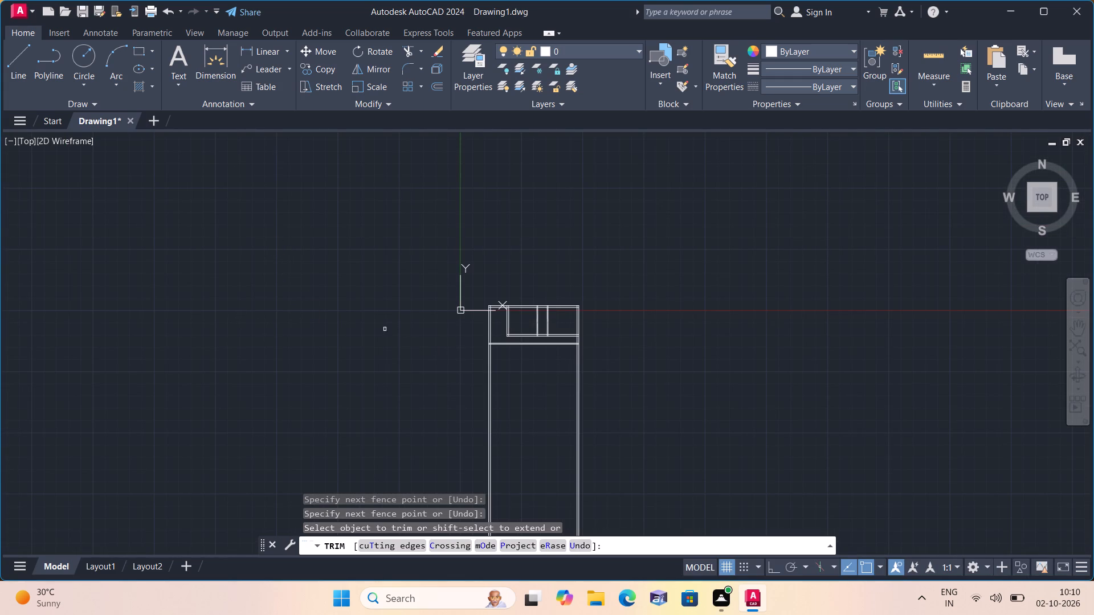
key(Escape)
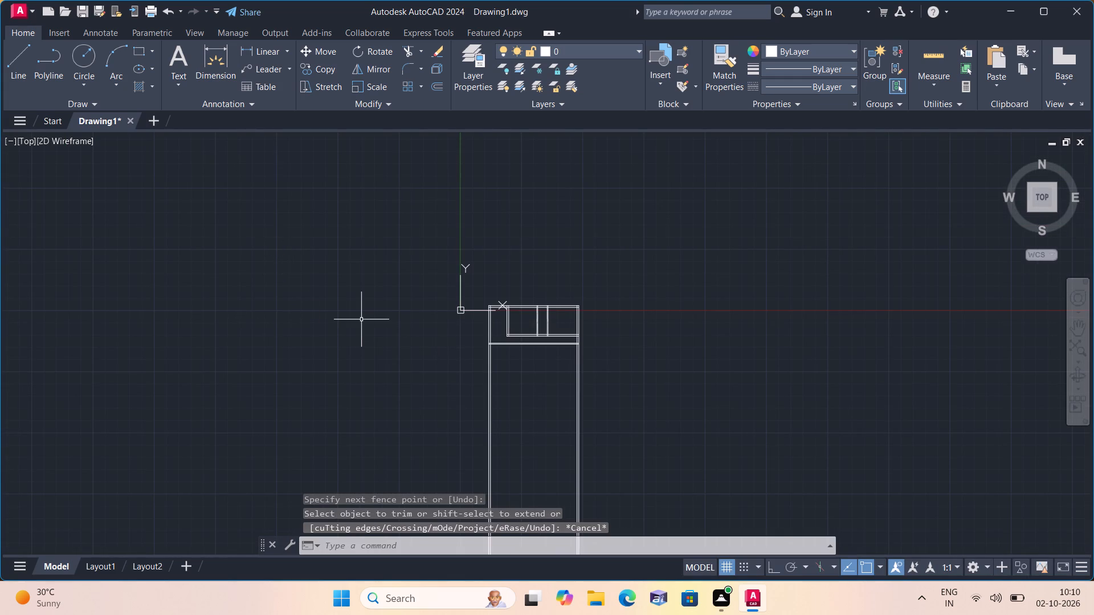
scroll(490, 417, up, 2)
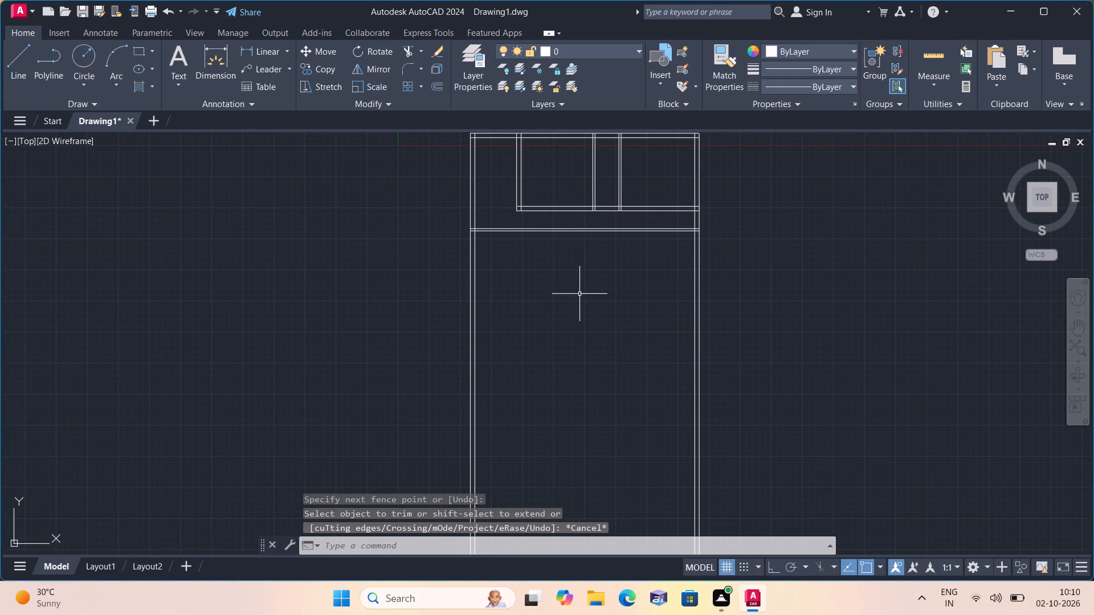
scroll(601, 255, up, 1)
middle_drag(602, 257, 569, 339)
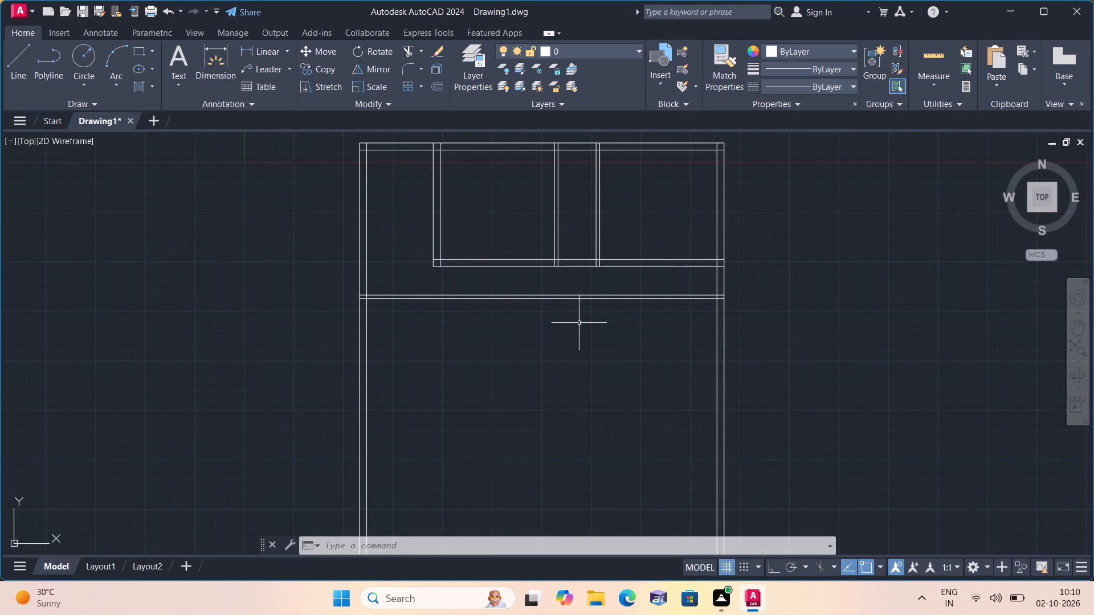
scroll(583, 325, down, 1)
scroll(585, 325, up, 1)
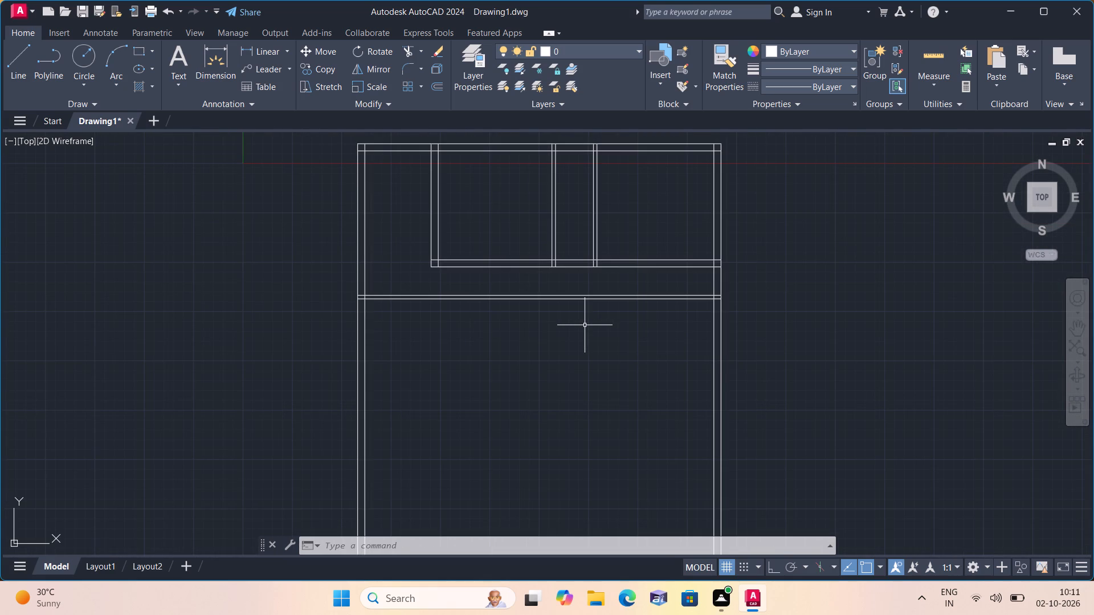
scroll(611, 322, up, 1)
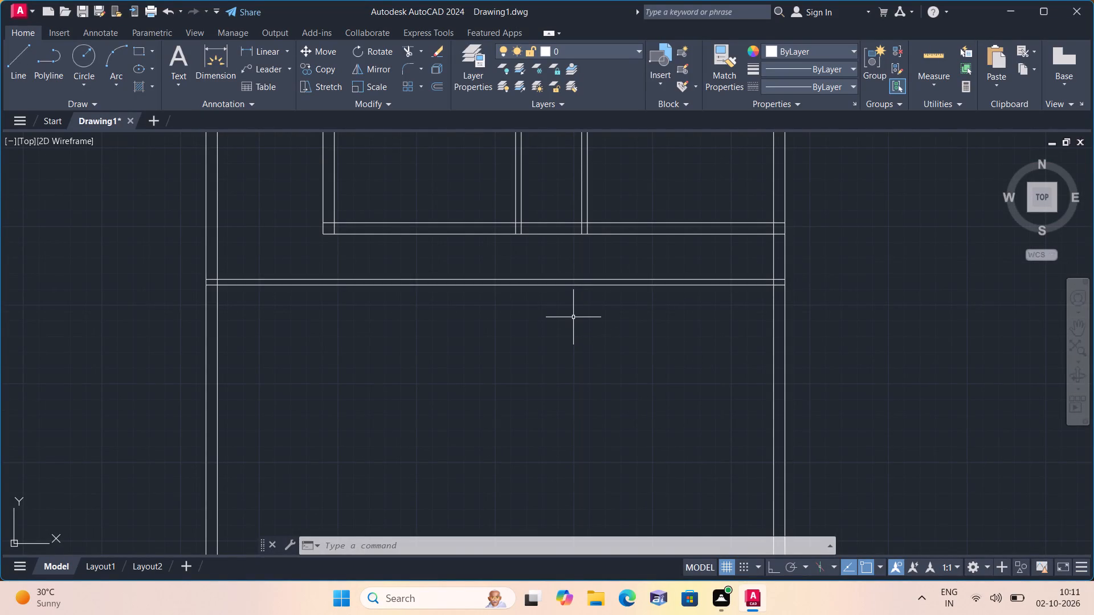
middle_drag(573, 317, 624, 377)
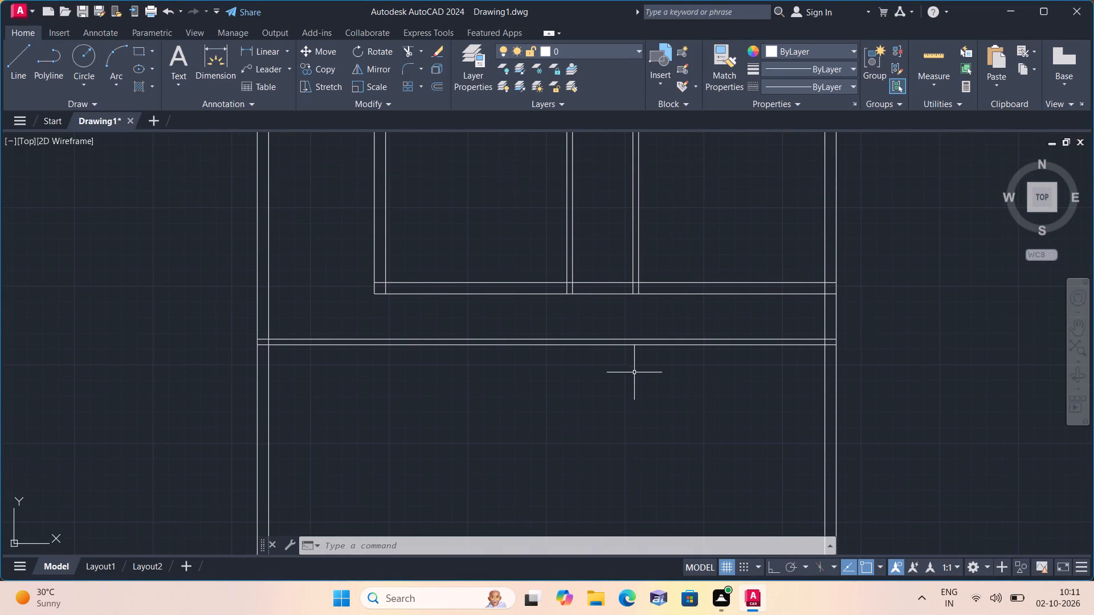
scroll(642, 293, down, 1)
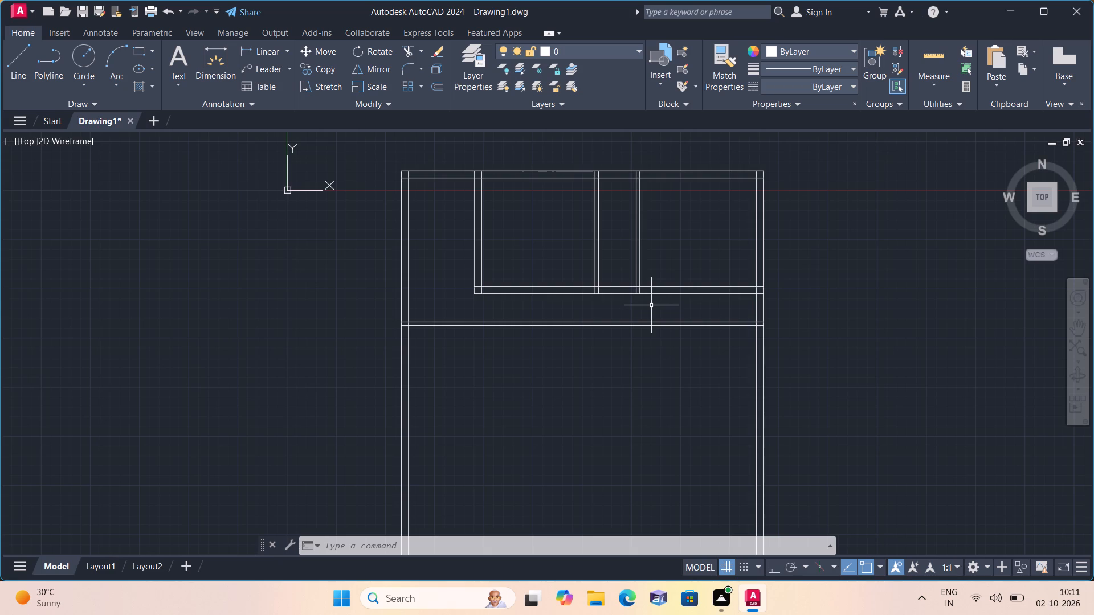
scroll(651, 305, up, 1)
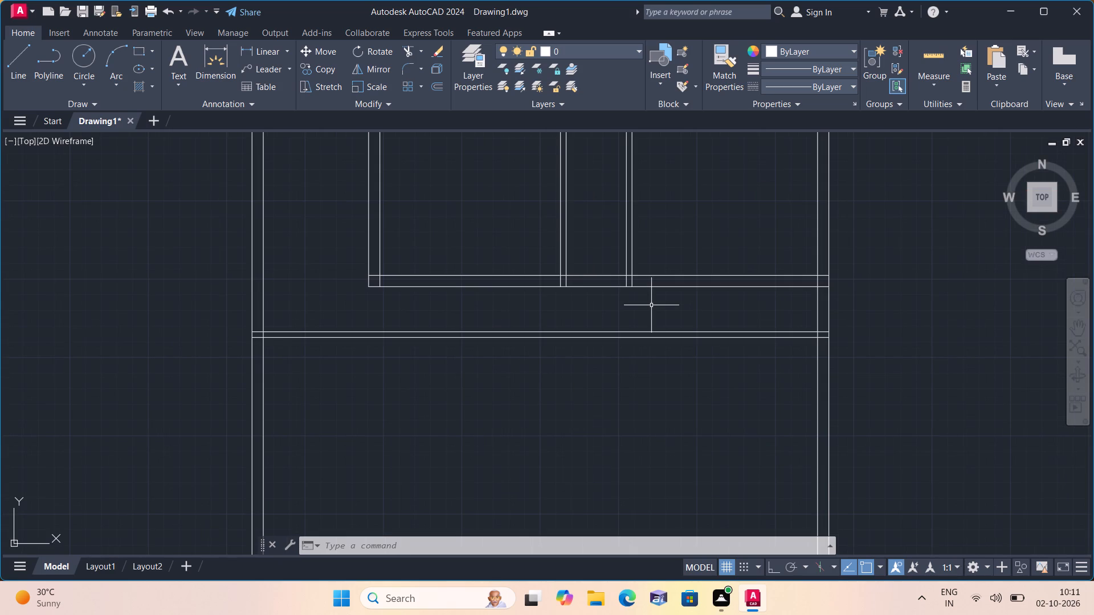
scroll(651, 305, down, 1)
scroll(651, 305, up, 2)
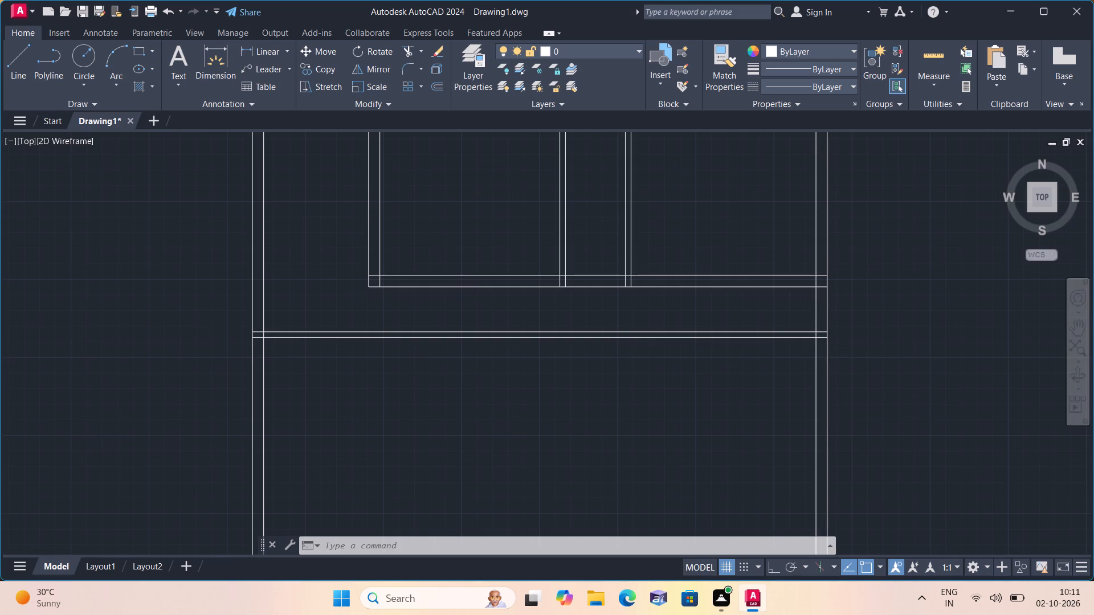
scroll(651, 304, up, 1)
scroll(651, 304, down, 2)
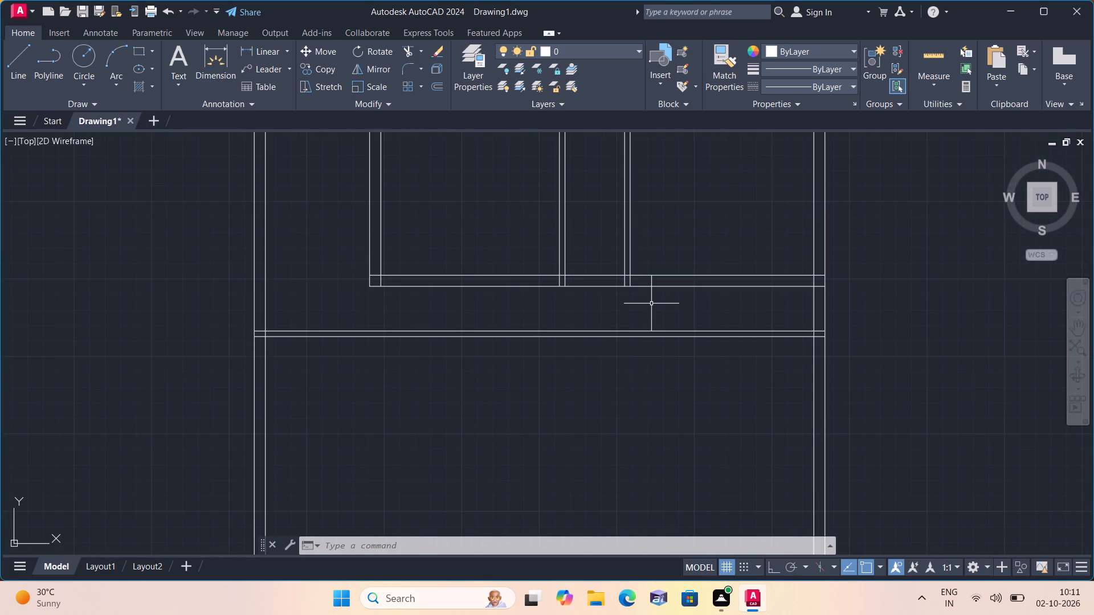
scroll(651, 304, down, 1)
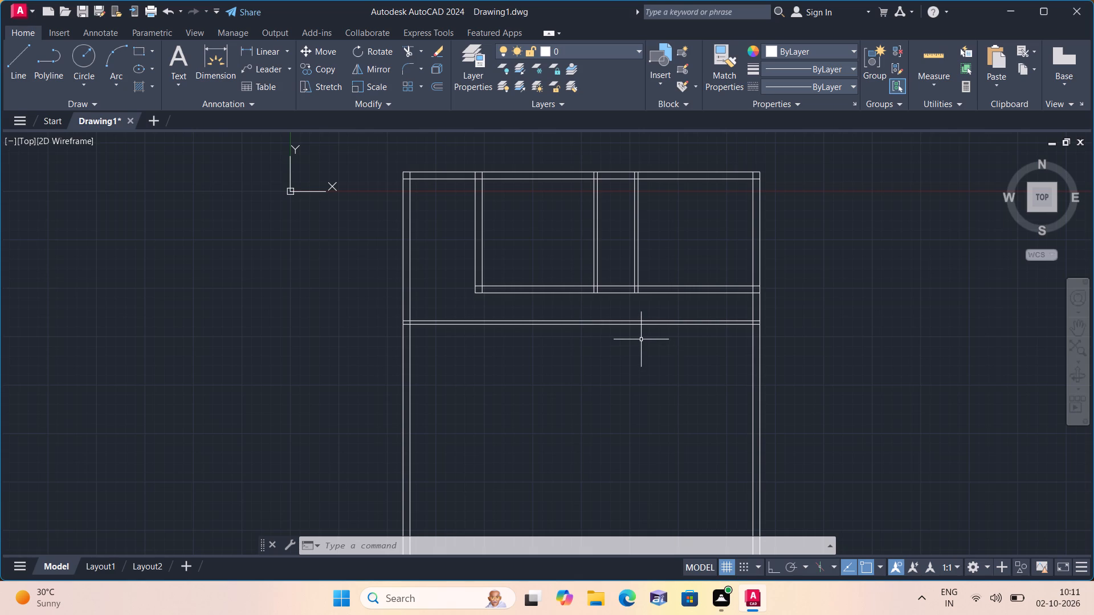
Offset the inner line of the top outer wall 7'2" downward across the upper rooms.
scroll(641, 339, down, 1)
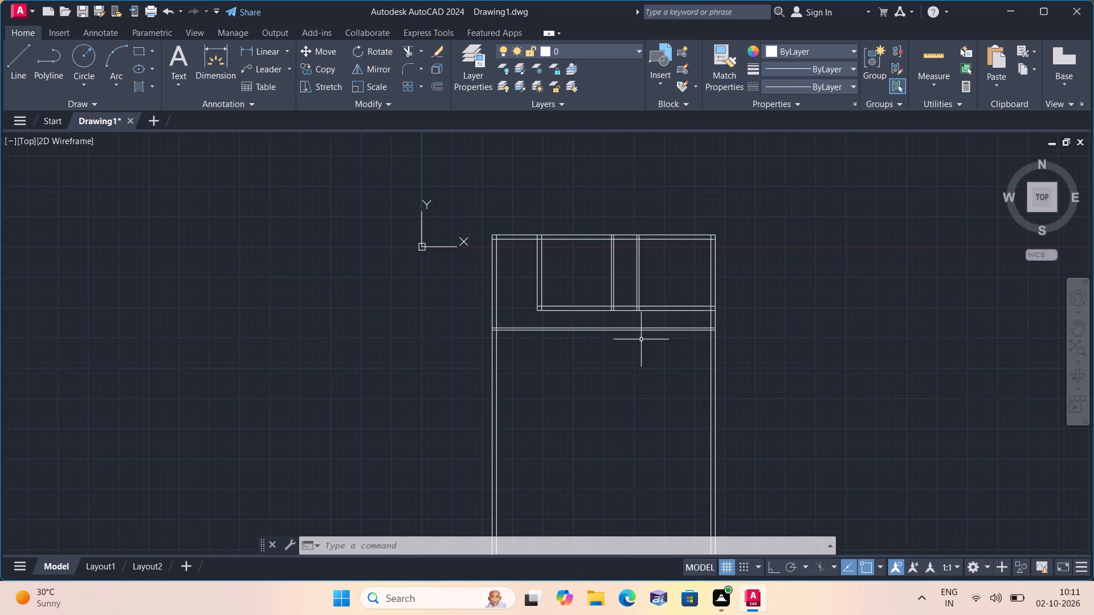
scroll(641, 339, up, 2)
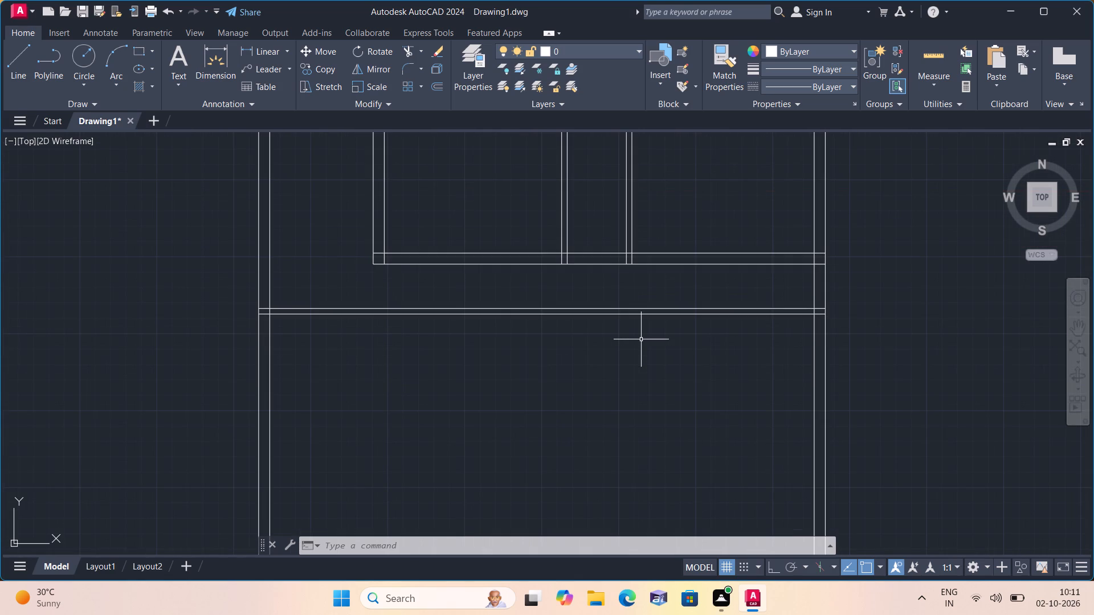
middle_drag(638, 352, 643, 411)
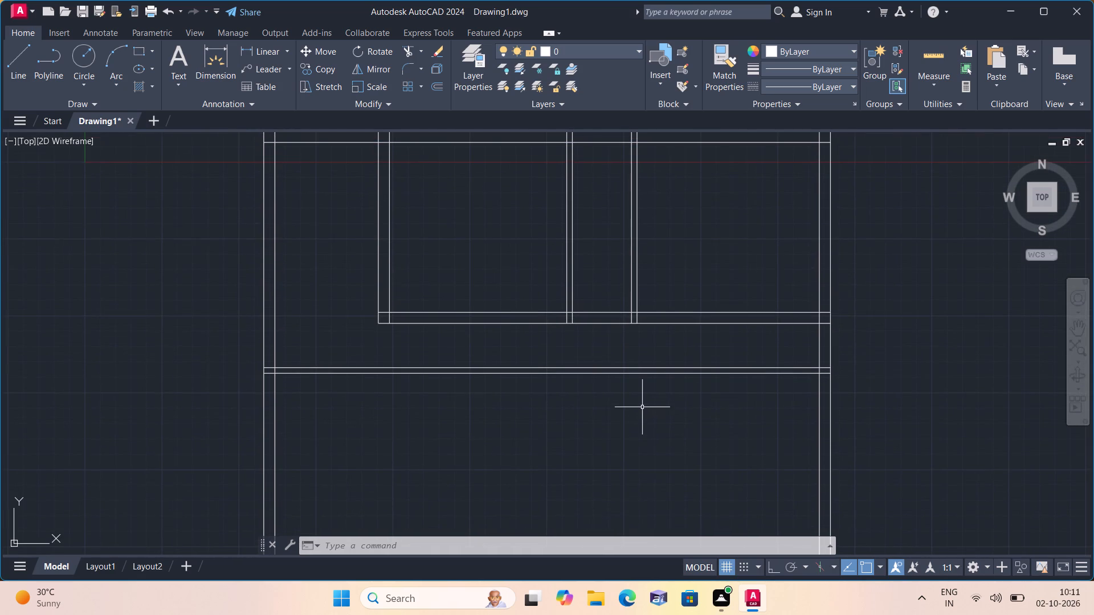
scroll(644, 300, down, 1)
middle_drag(644, 300, 640, 356)
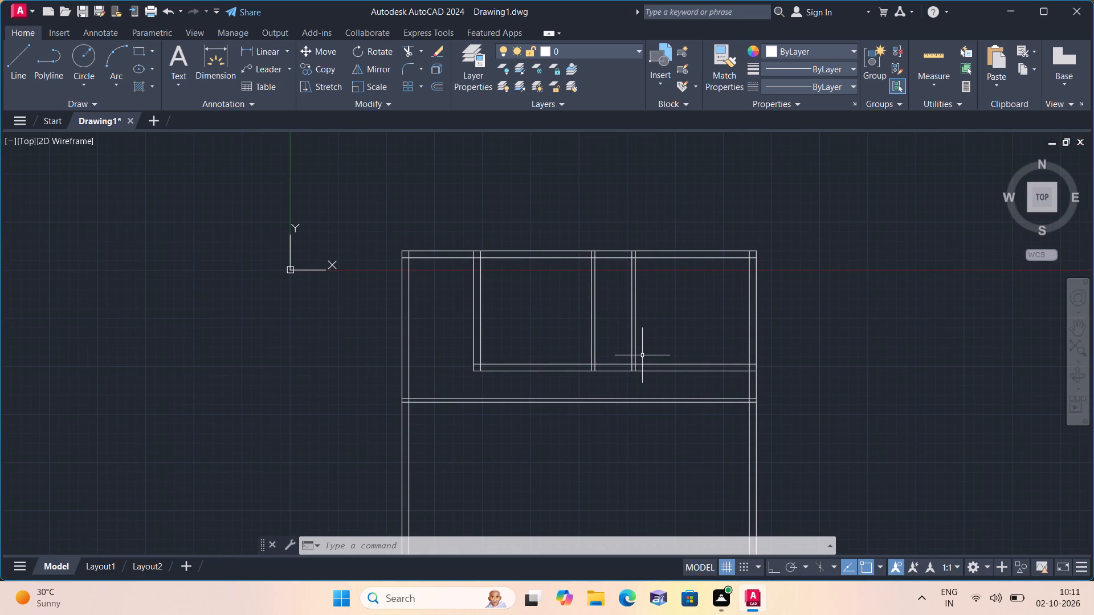
key(o)
key(f)
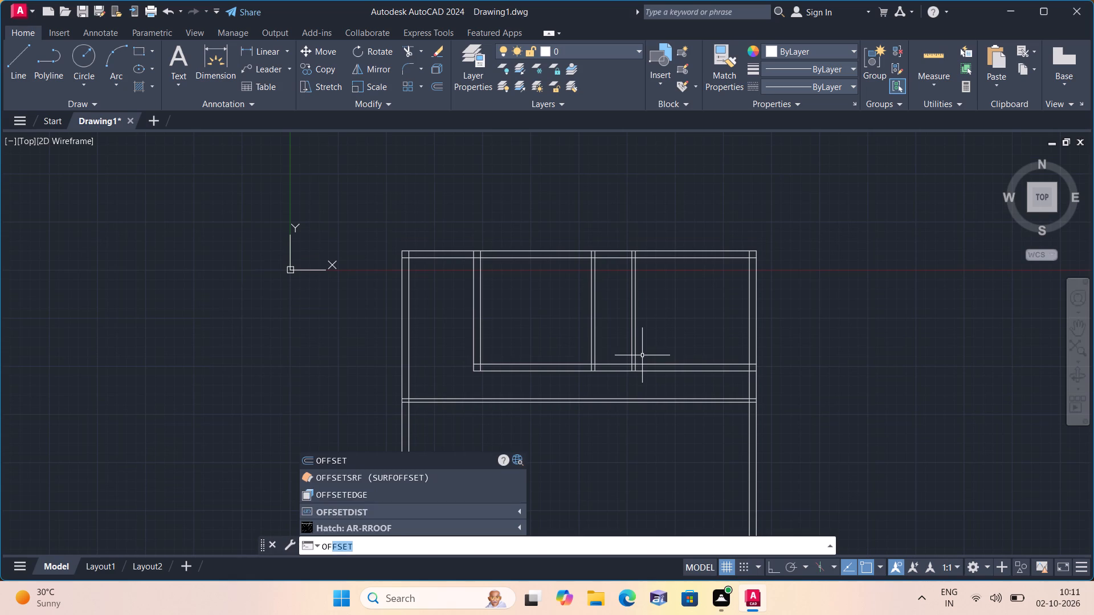
key(space)
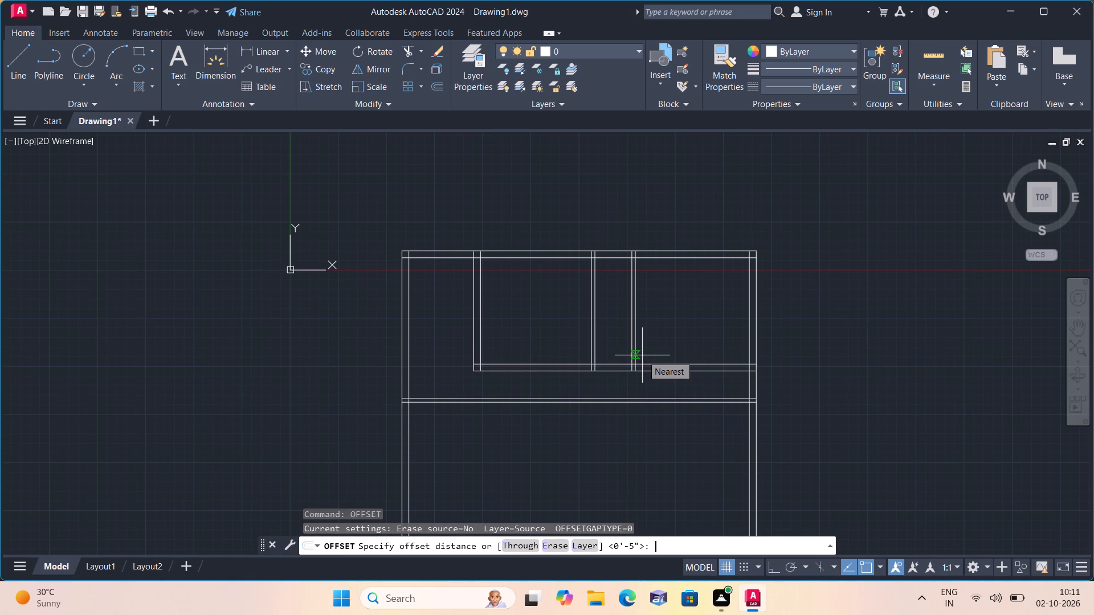
text(7'2")
key(space)
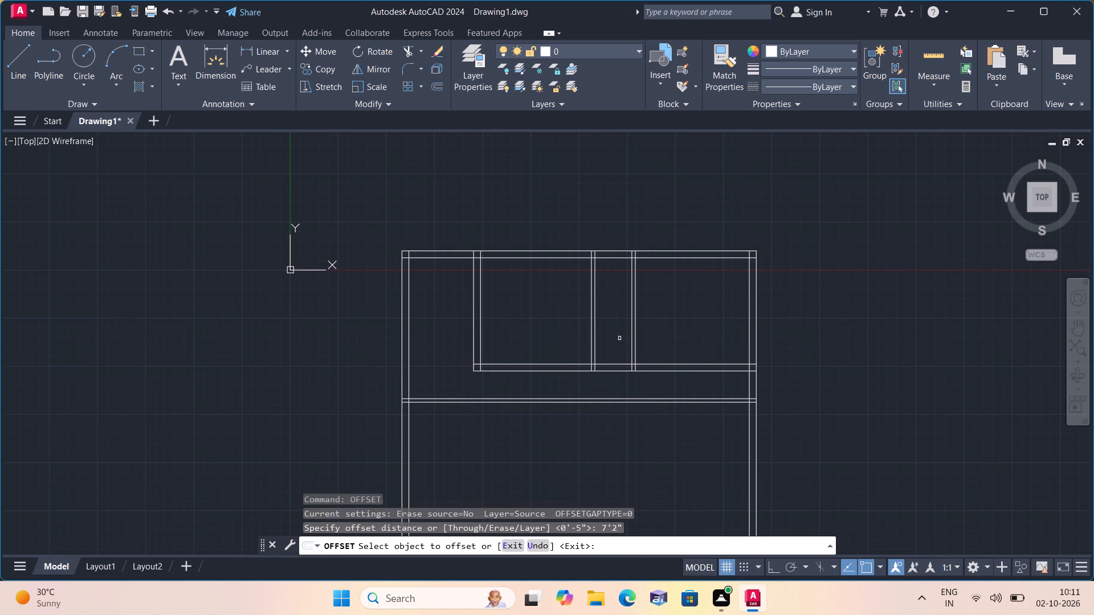
scroll(611, 303, up, 3)
scroll(634, 237, down, 2)
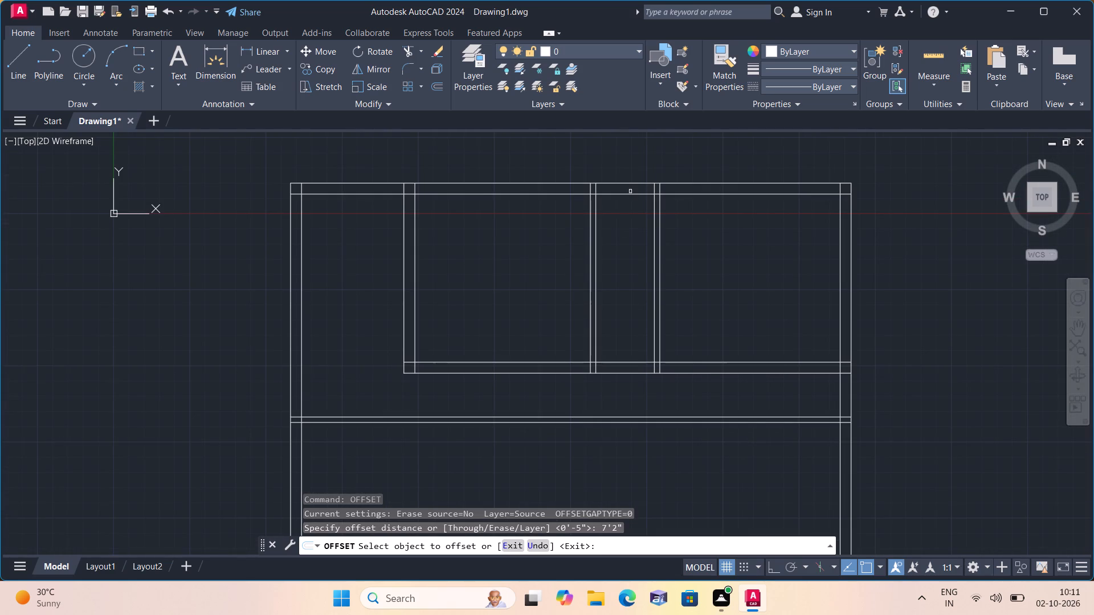
click(630, 191)
click(630, 197)
click(630, 196)
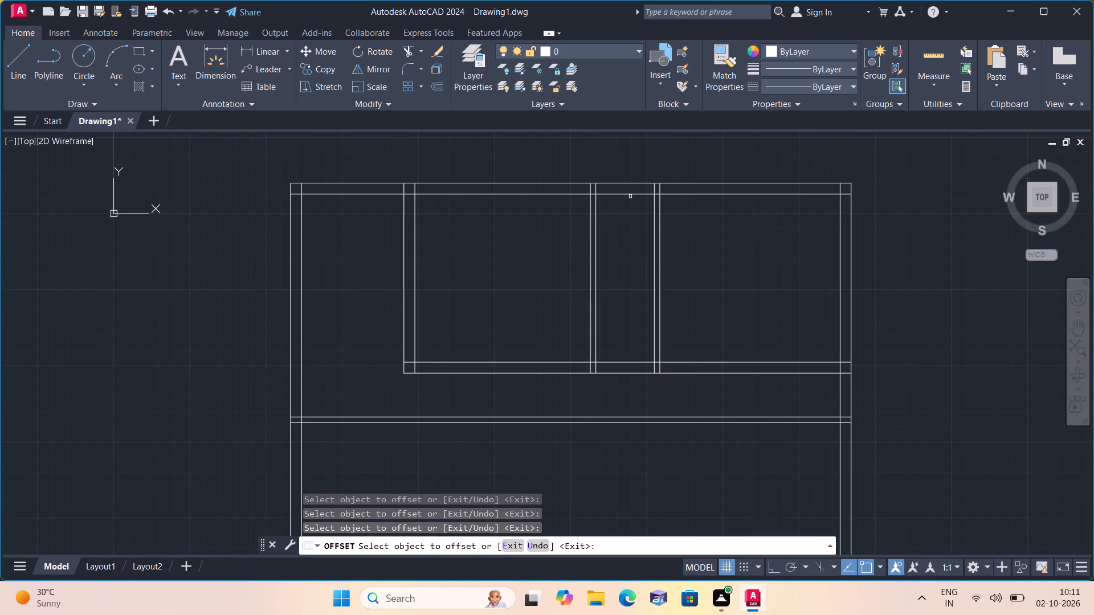
click(629, 195)
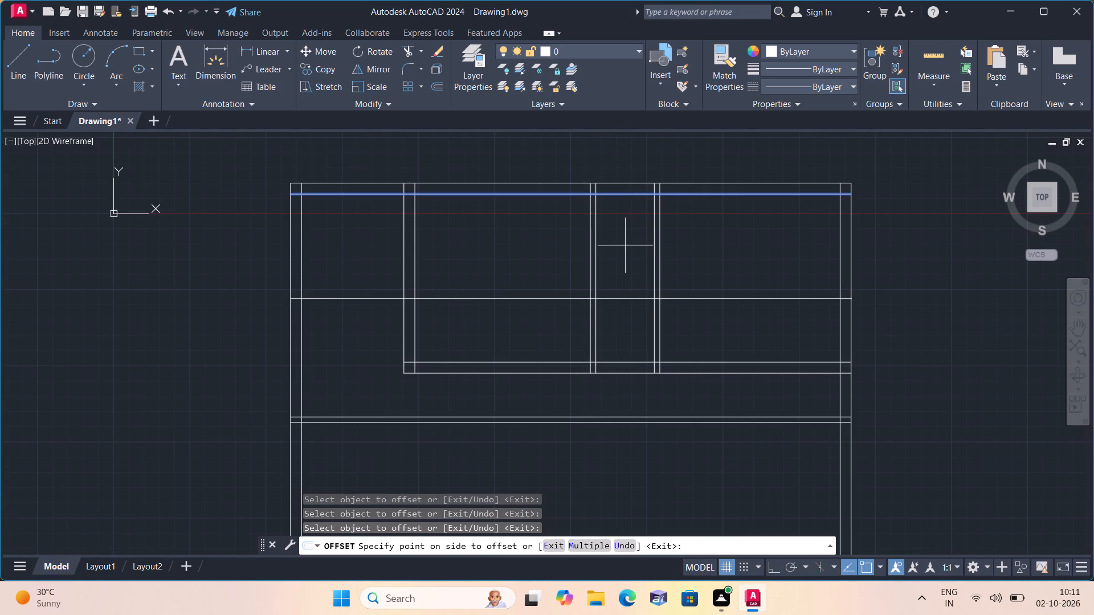
click(625, 245)
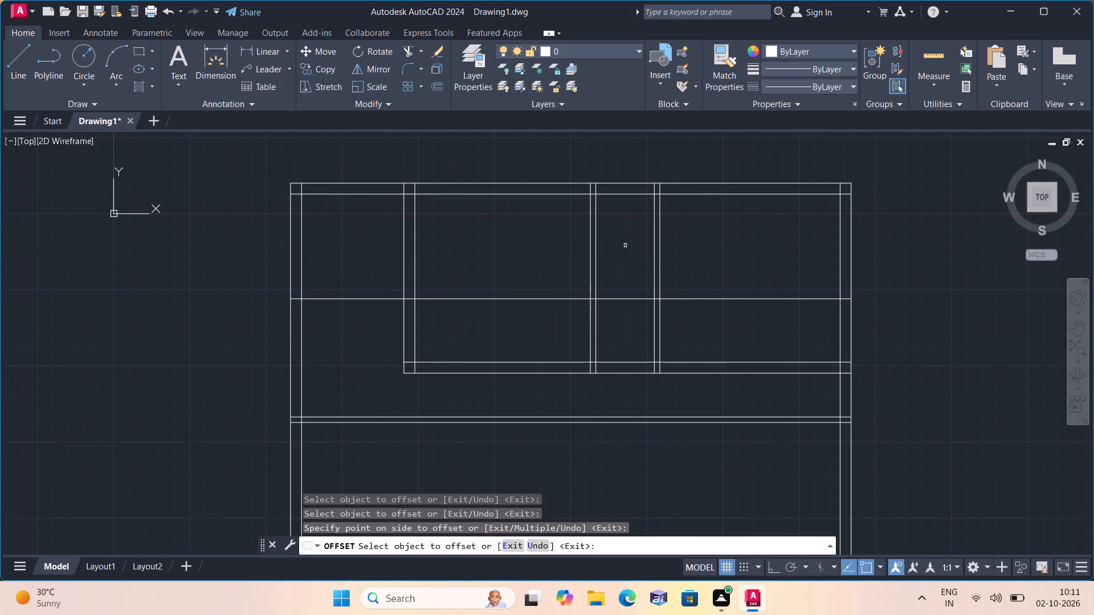
key(space)
Offset the new horizontal line 4.5" downward to give the cross wall its thickness.
key(space)
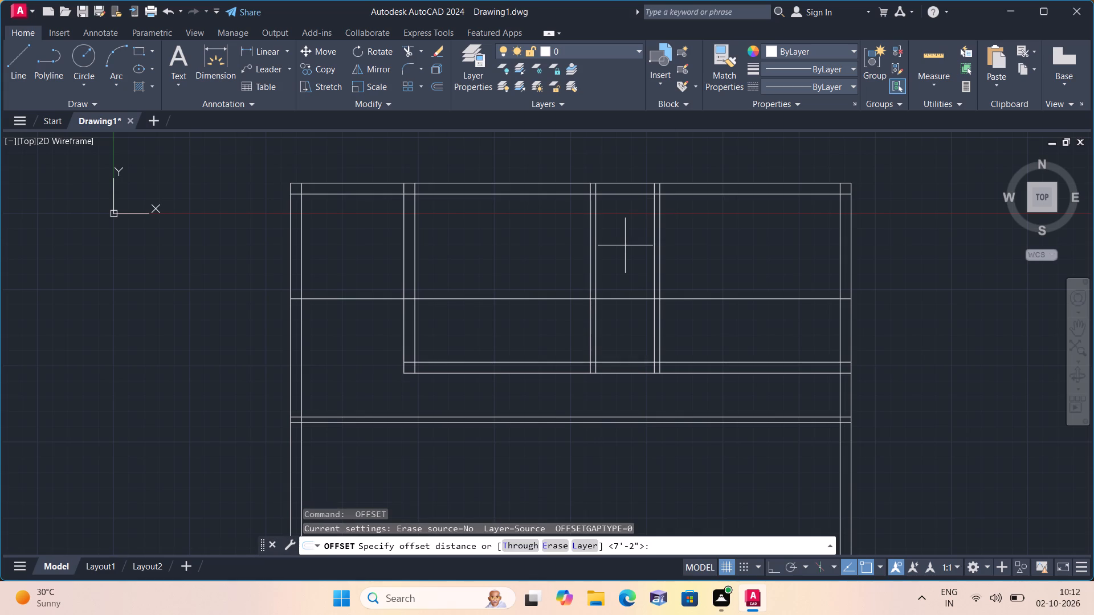
text(4.5")
key(space)
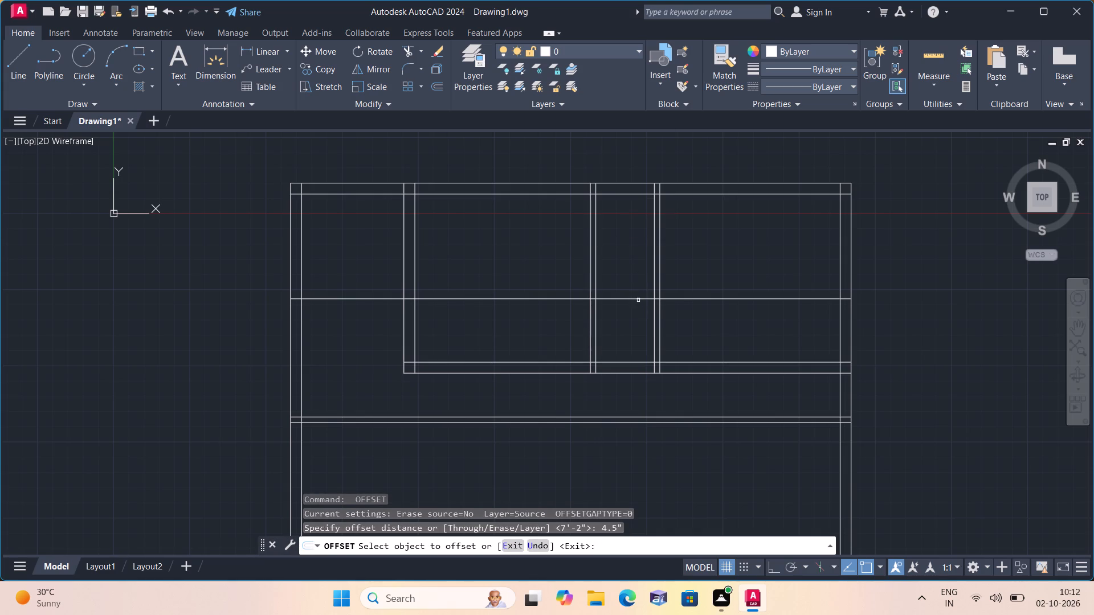
click(638, 298)
click(638, 323)
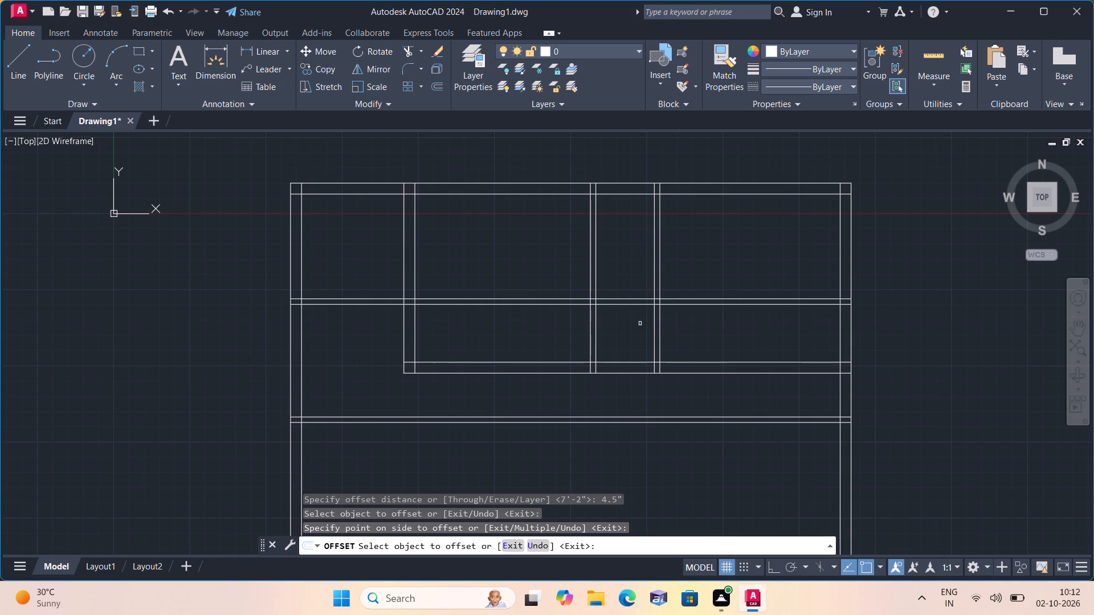
key(space)
Trim the lines of the new 4.5" cross wall and of the 9" horizontal wall between the second partition and the right outer wall.
text(trim)
key(space)
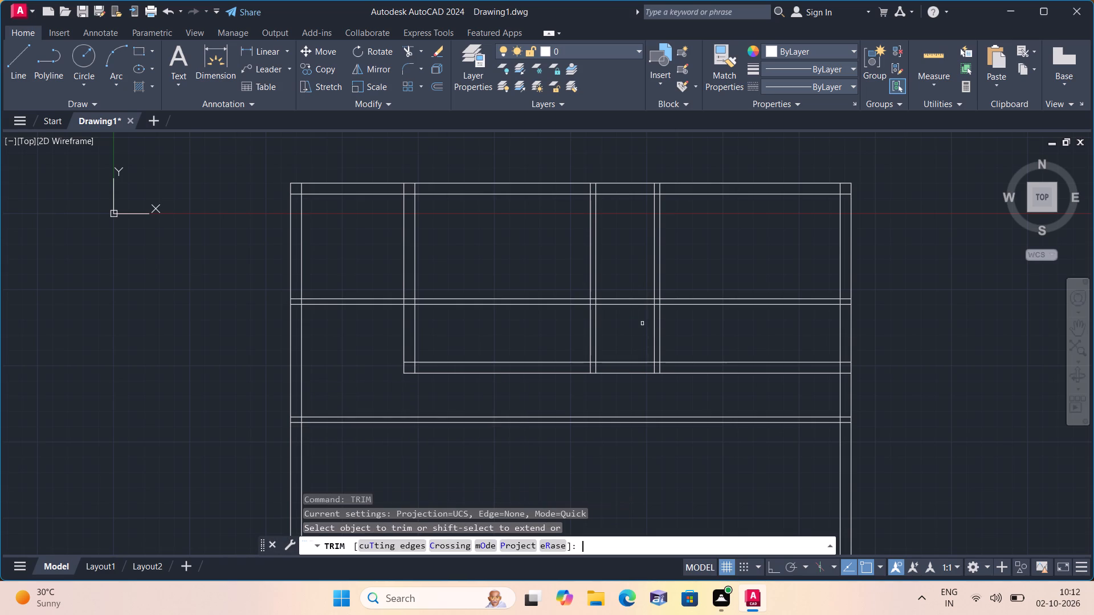
scroll(642, 323, down, 1)
click(696, 294)
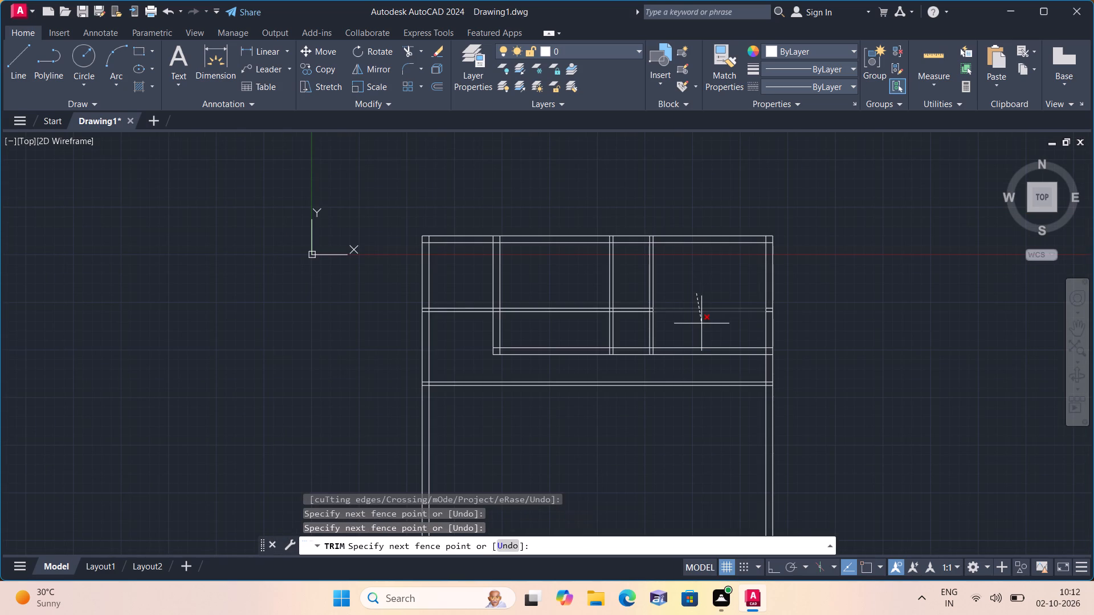
click(701, 324)
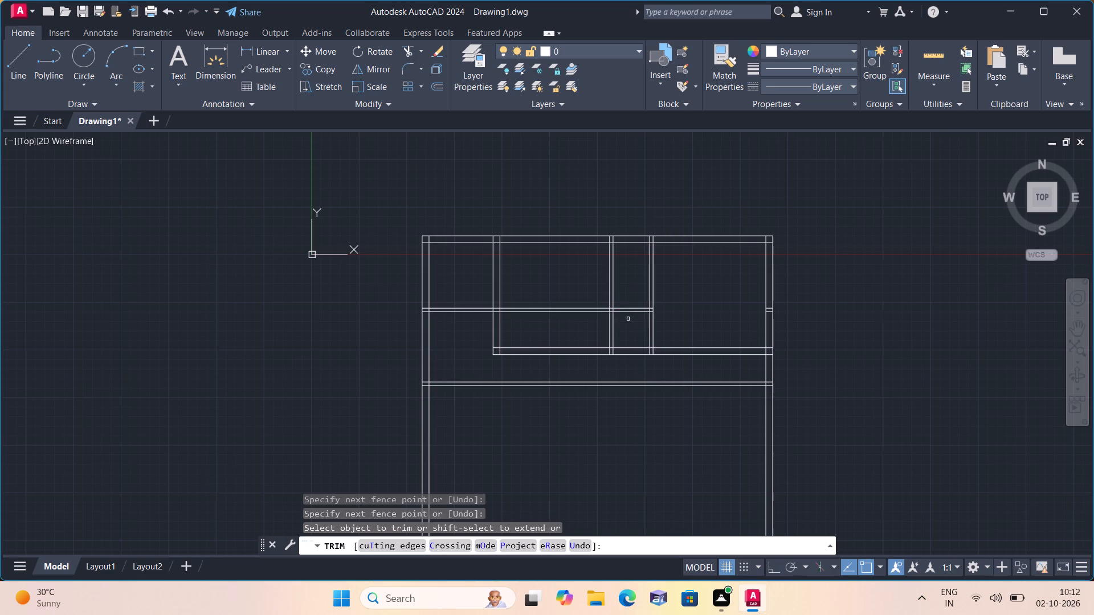
click(678, 307)
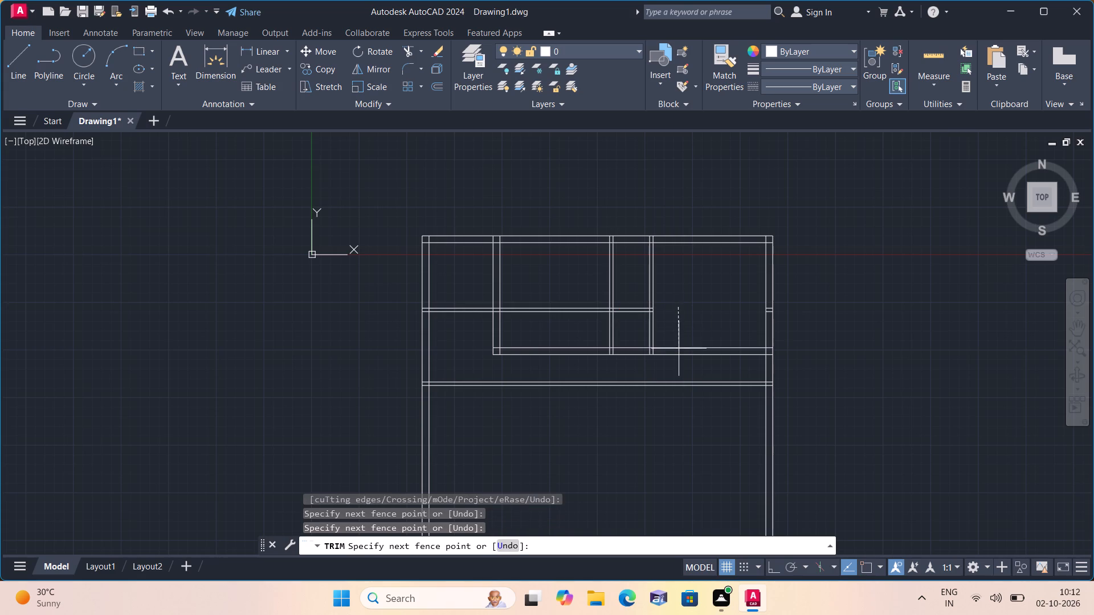
click(679, 359)
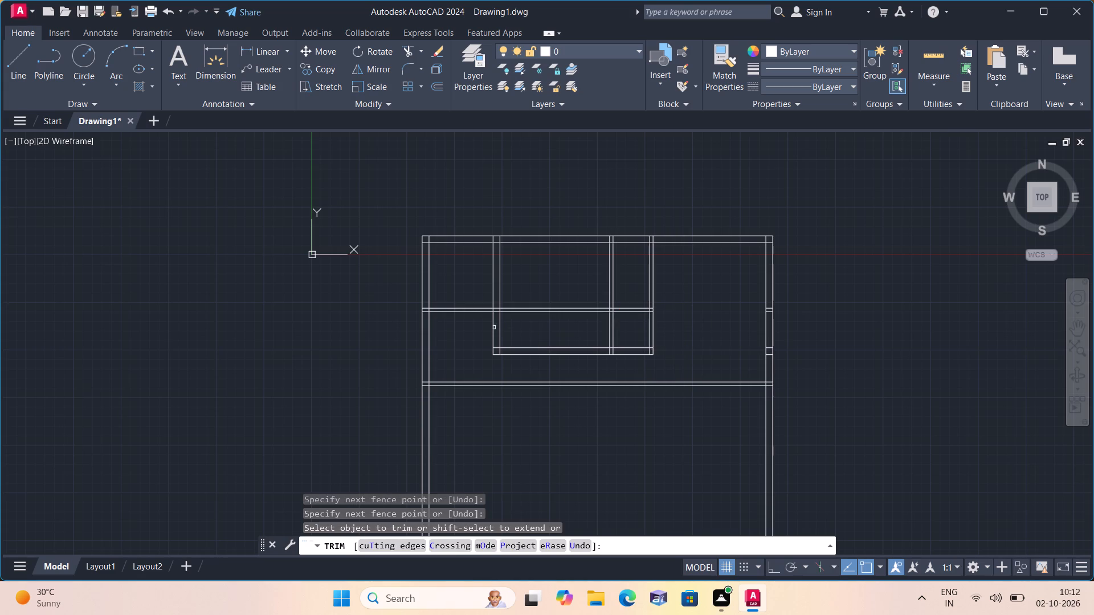
Trim the new cross wall's lines between the left outer wall and the first partition, on both sides of the first interior vertical wall.
click(466, 302)
click(466, 317)
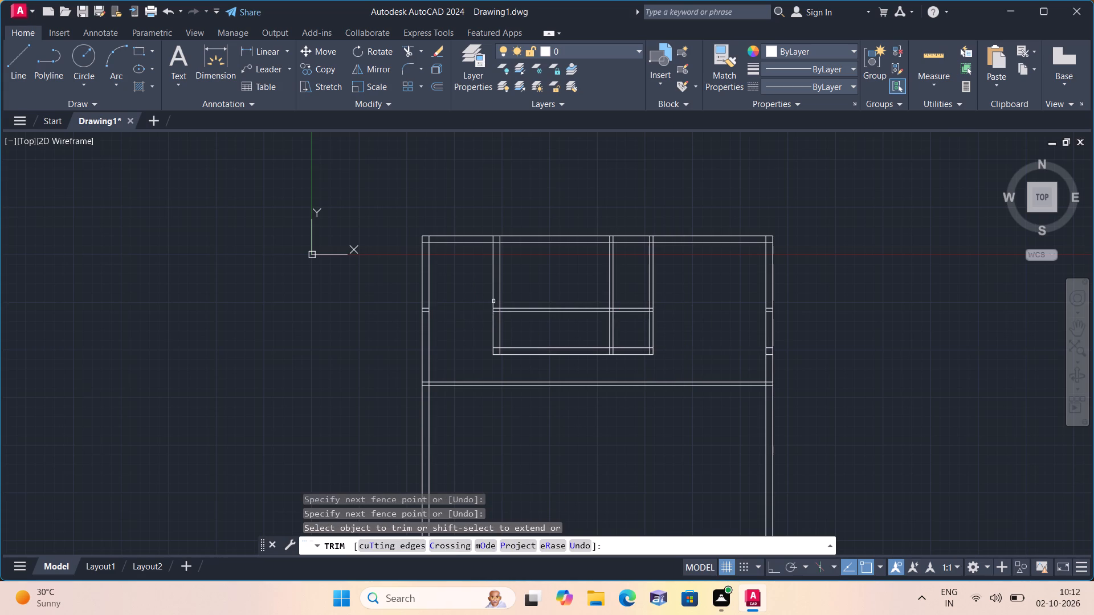
click(527, 297)
click(540, 324)
Trim the leftover cross-wall pieces inside the left outer wall and inside the first interior vertical wall.
scroll(375, 311, up, 2)
scroll(446, 306, up, 2)
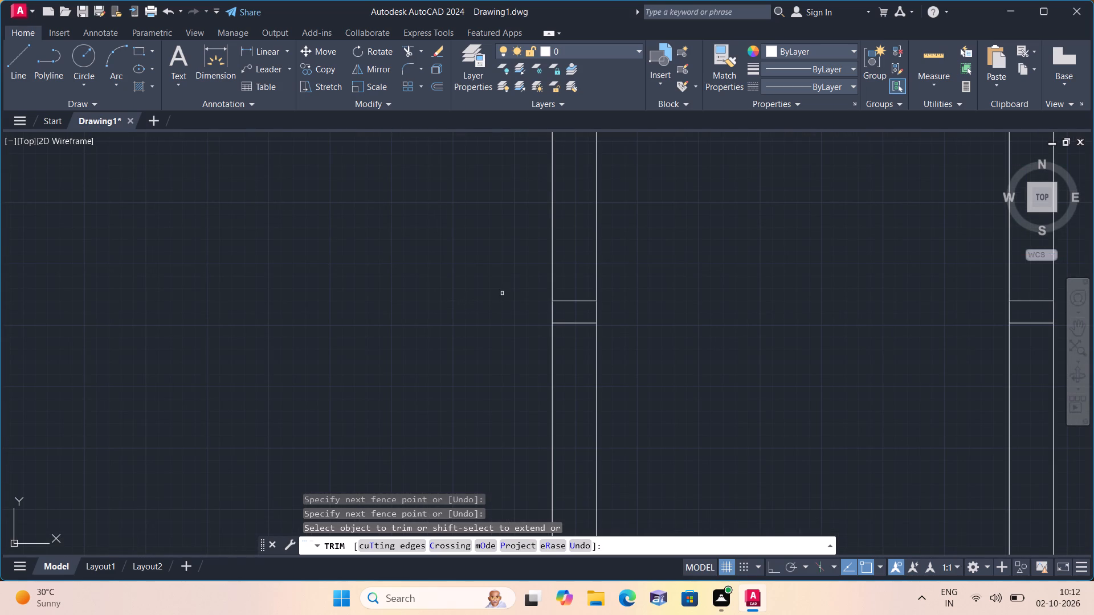
click(567, 280)
click(580, 355)
scroll(579, 352, down, 3)
scroll(706, 335, up, 3)
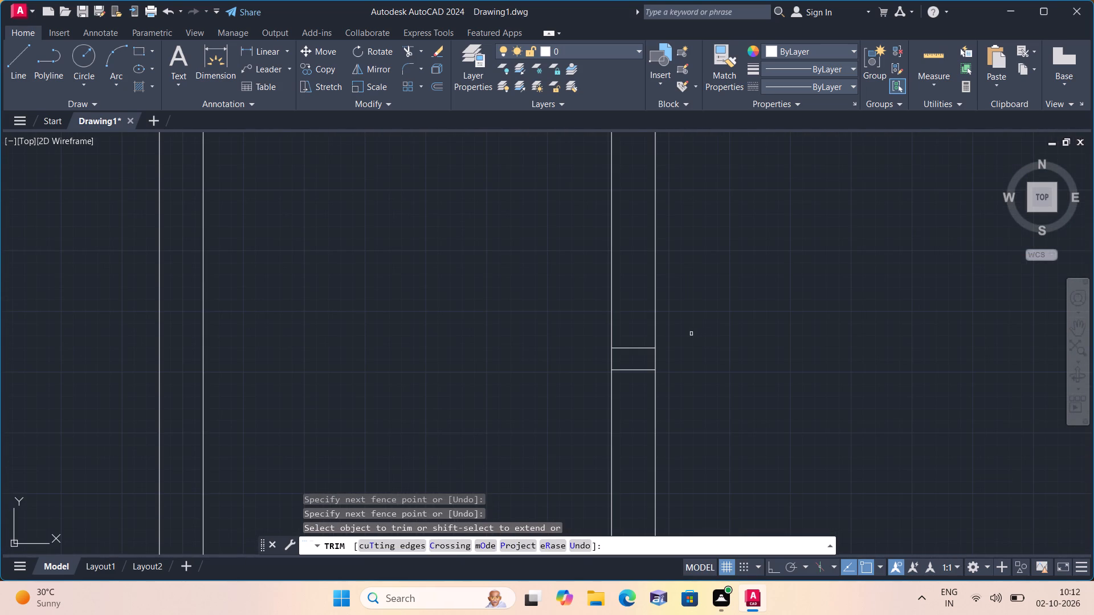
click(642, 338)
click(641, 398)
Trim the cross wall's line ends inside the two 4.5" vertical partitions so it spans only between their inner faces.
scroll(639, 378, down, 3)
scroll(773, 380, up, 1)
middle_drag(727, 371, 619, 321)
scroll(724, 368, down, 1)
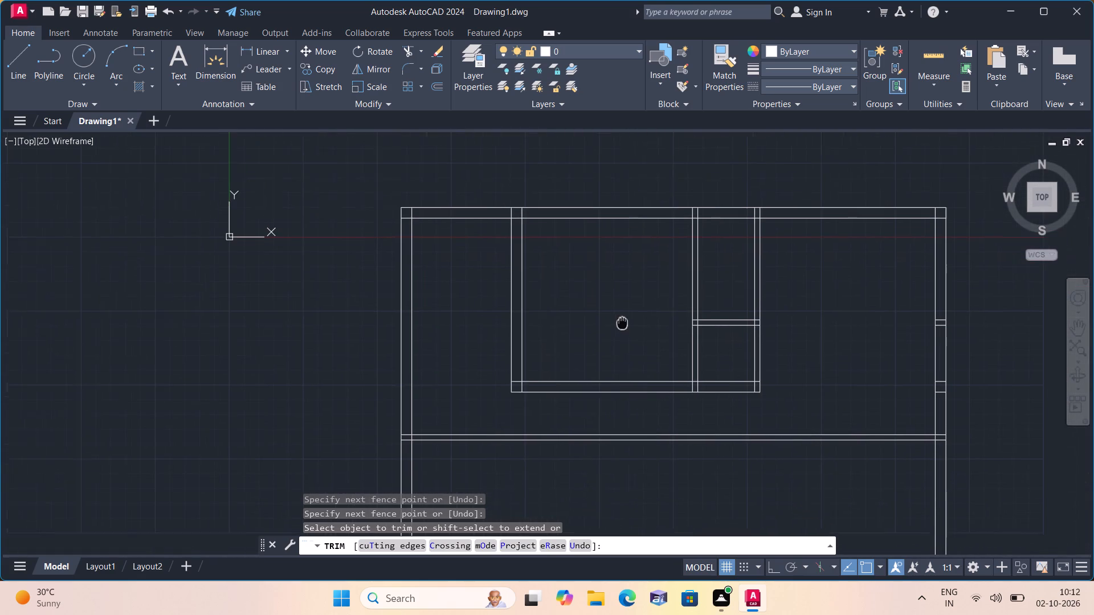
middle_drag(619, 321, 619, 321)
scroll(679, 324, up, 4)
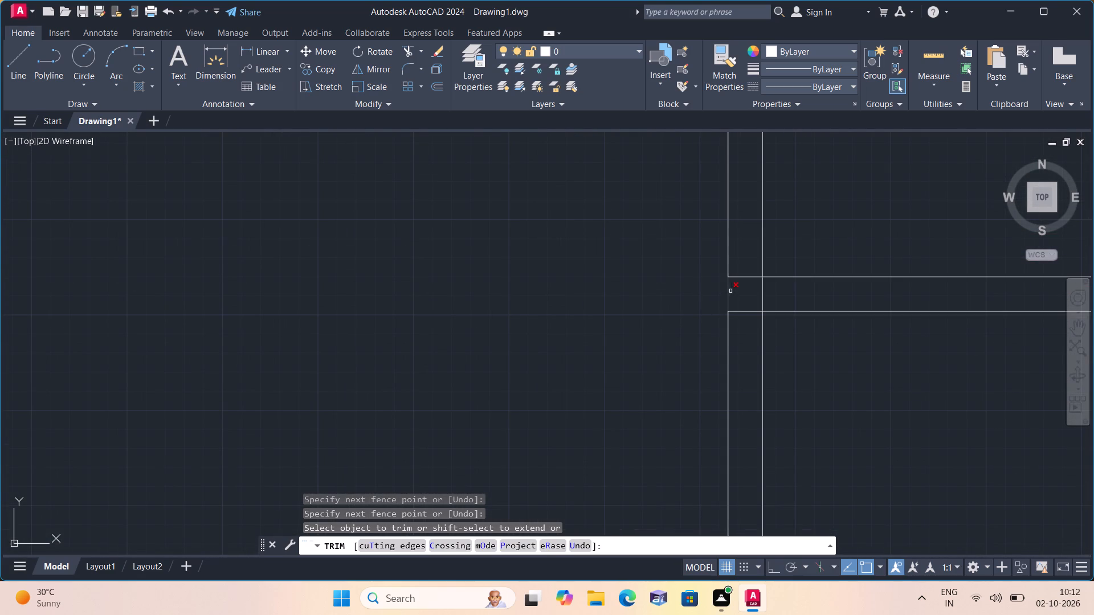
click(737, 274)
click(749, 326)
scroll(749, 325, down, 3)
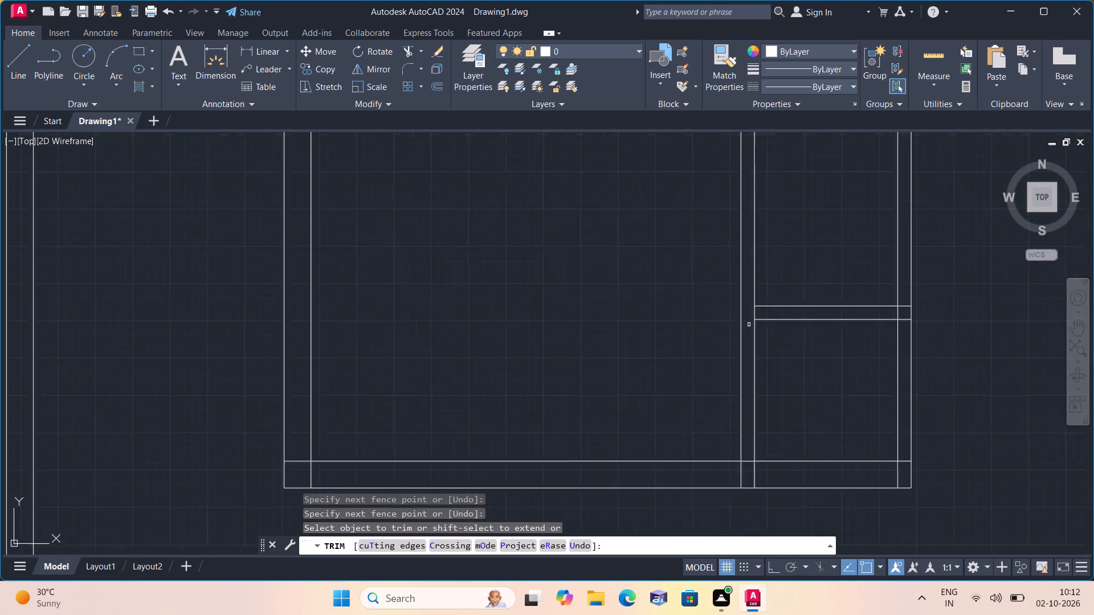
scroll(821, 327, up, 3)
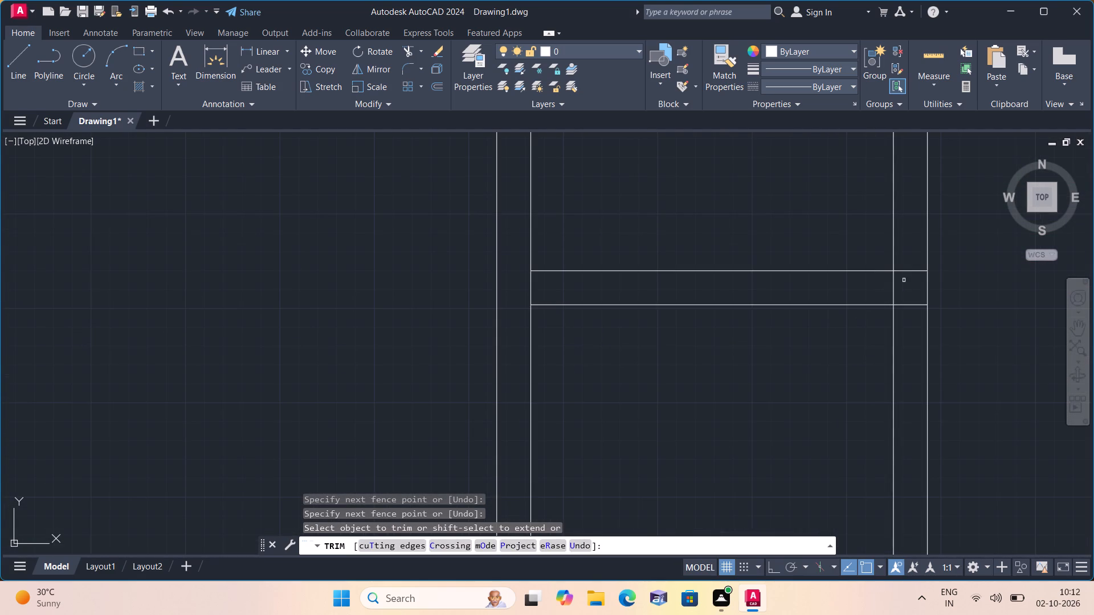
click(905, 268)
click(905, 314)
Trim the leftover pieces of the 4.5" cross wall and the 9" horizontal wall inside the right outer wall.
scroll(881, 314, down, 4)
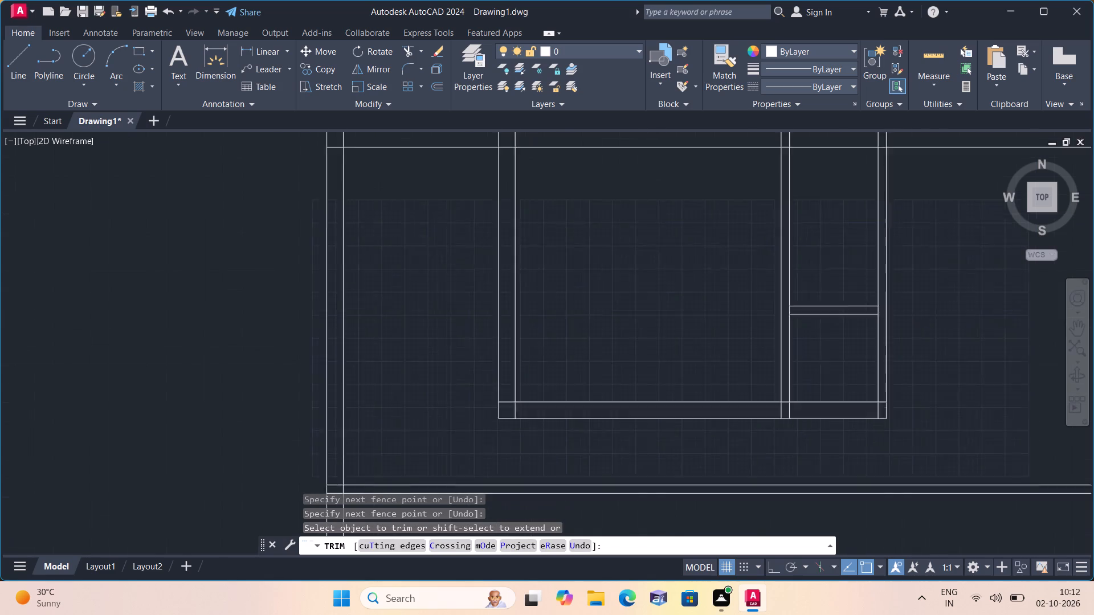
middle_drag(787, 339, 602, 269)
scroll(749, 273, down, 1)
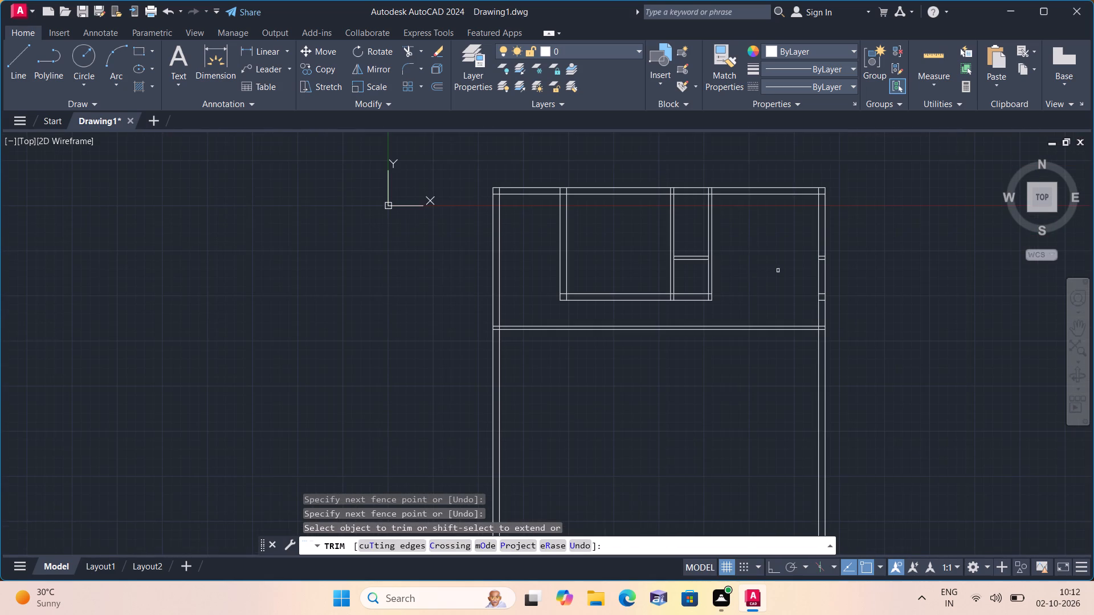
scroll(817, 252, up, 4)
click(823, 257)
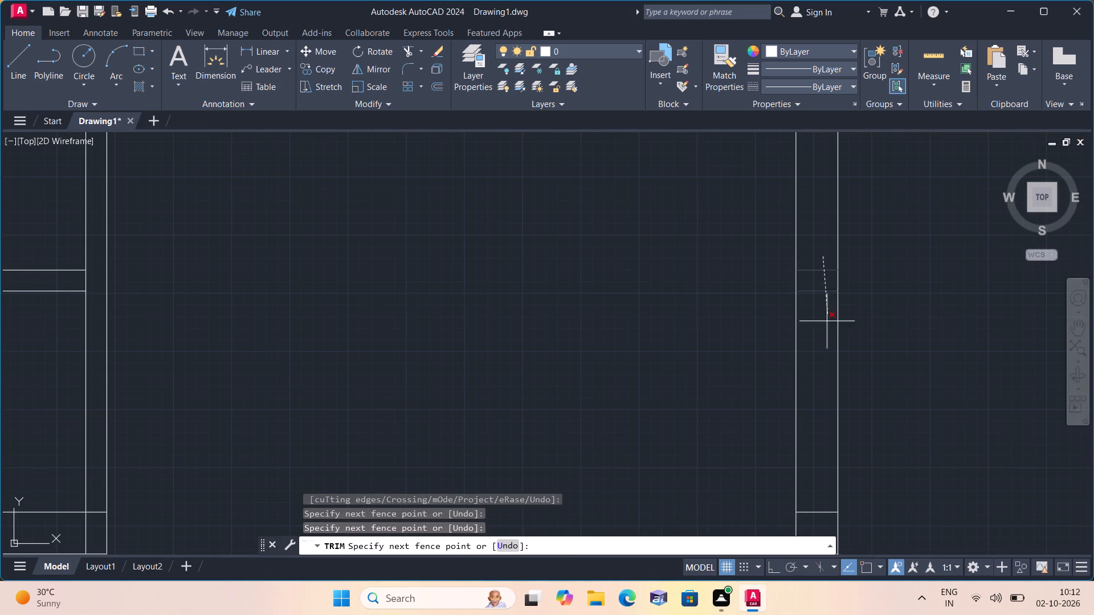
click(826, 326)
scroll(825, 326, down, 2)
middle_drag(823, 323, 807, 262)
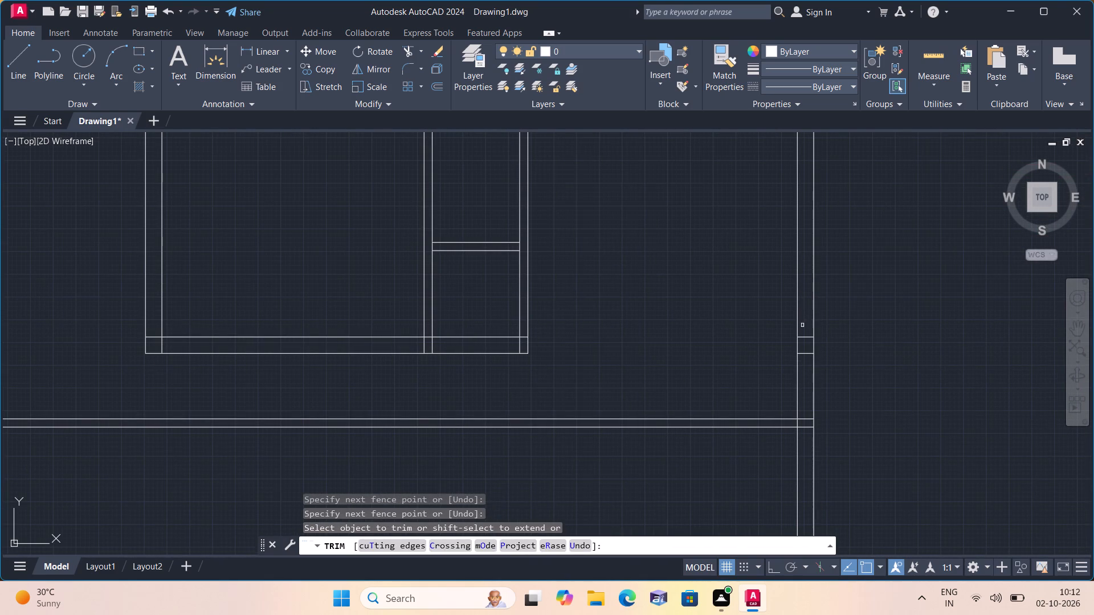
click(802, 330)
click(806, 364)
scroll(656, 302, down, 1)
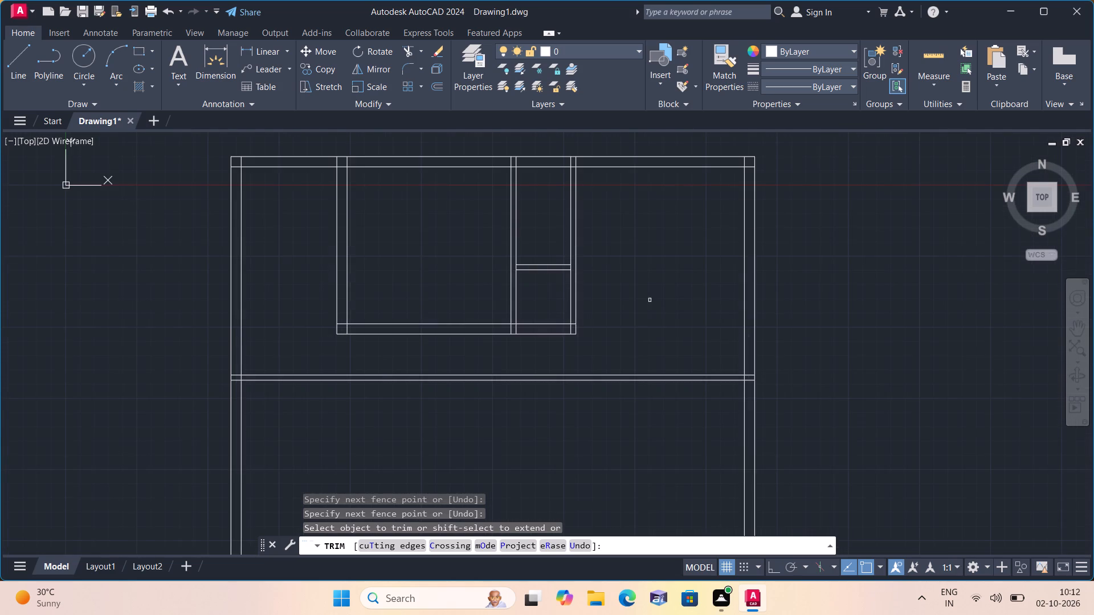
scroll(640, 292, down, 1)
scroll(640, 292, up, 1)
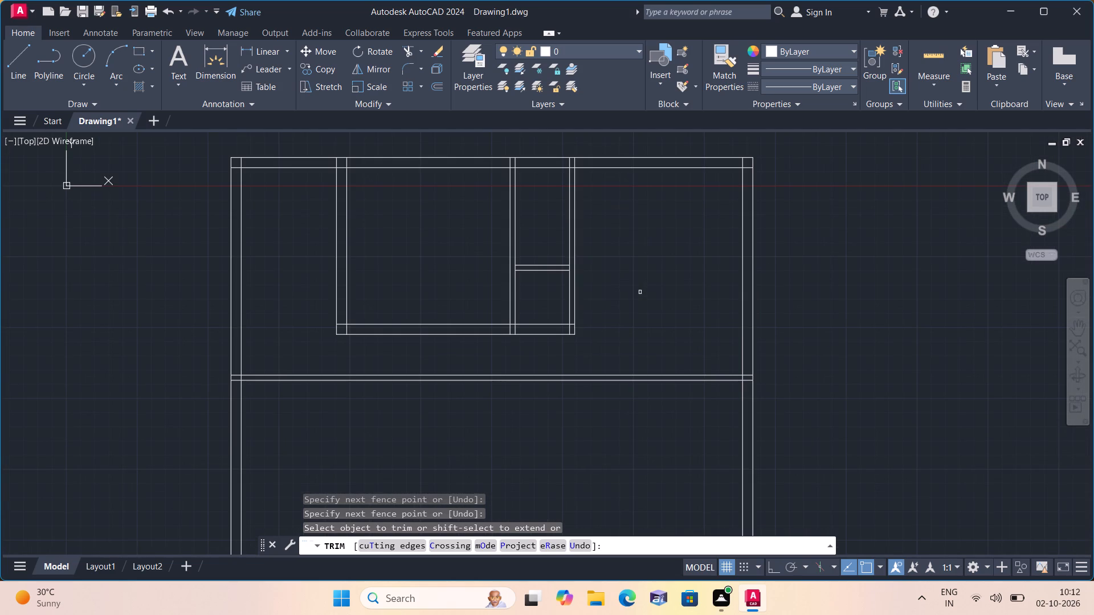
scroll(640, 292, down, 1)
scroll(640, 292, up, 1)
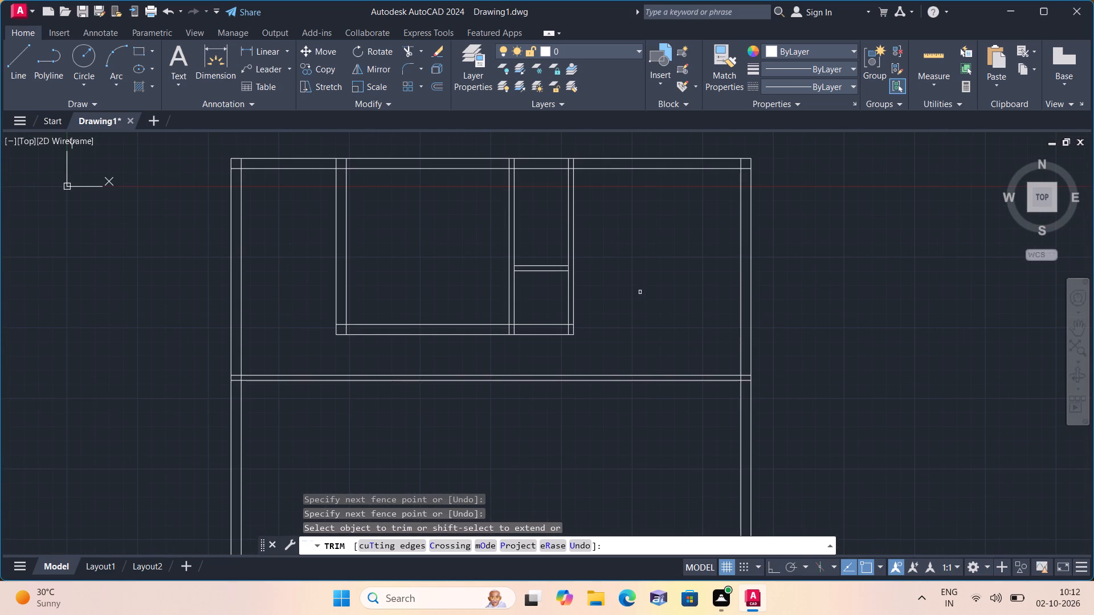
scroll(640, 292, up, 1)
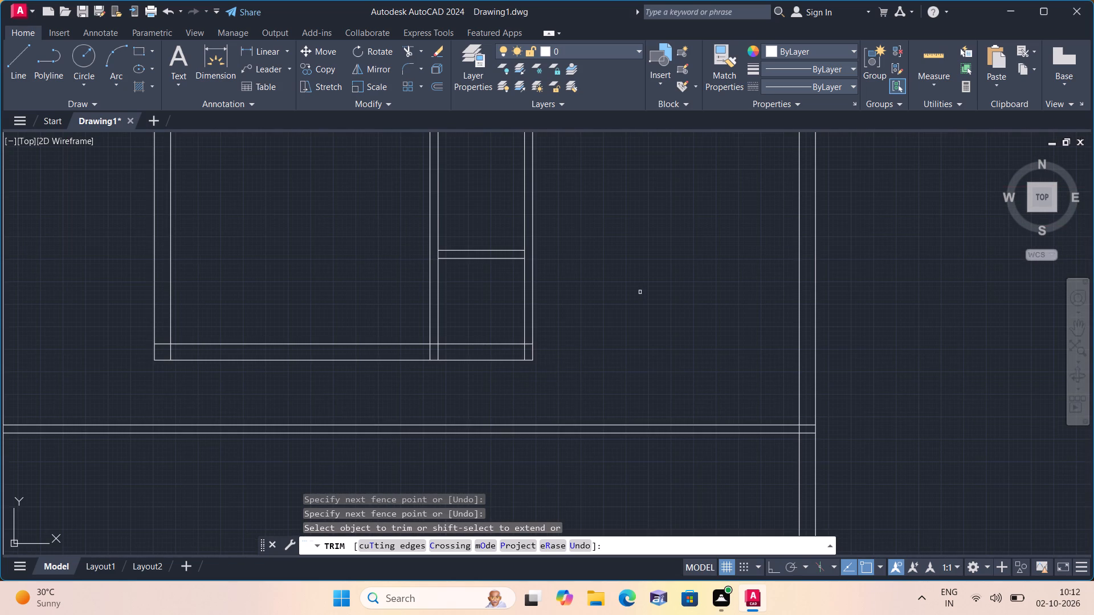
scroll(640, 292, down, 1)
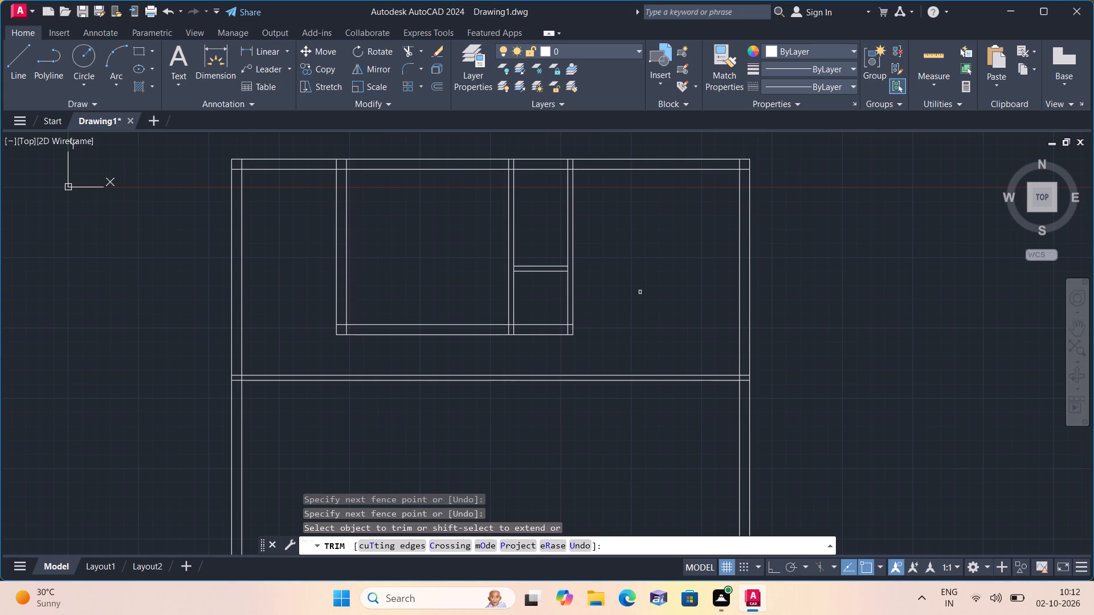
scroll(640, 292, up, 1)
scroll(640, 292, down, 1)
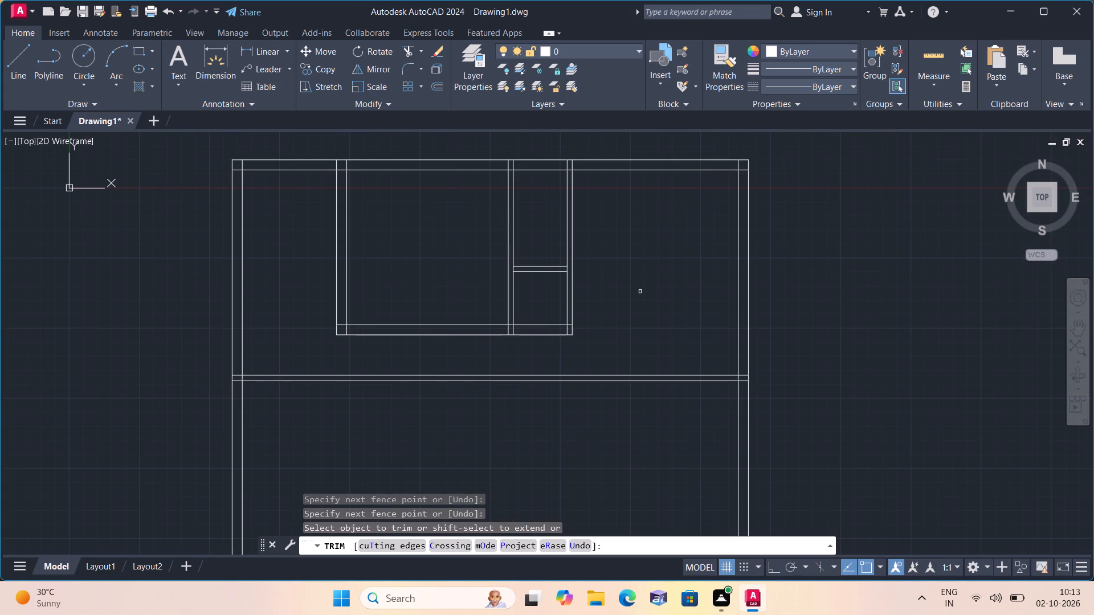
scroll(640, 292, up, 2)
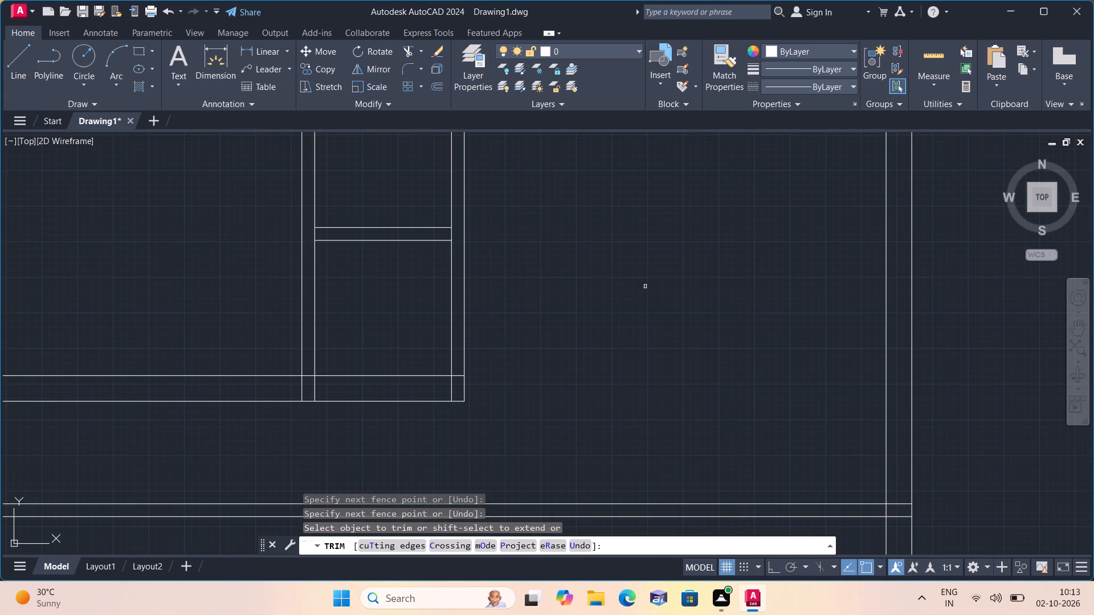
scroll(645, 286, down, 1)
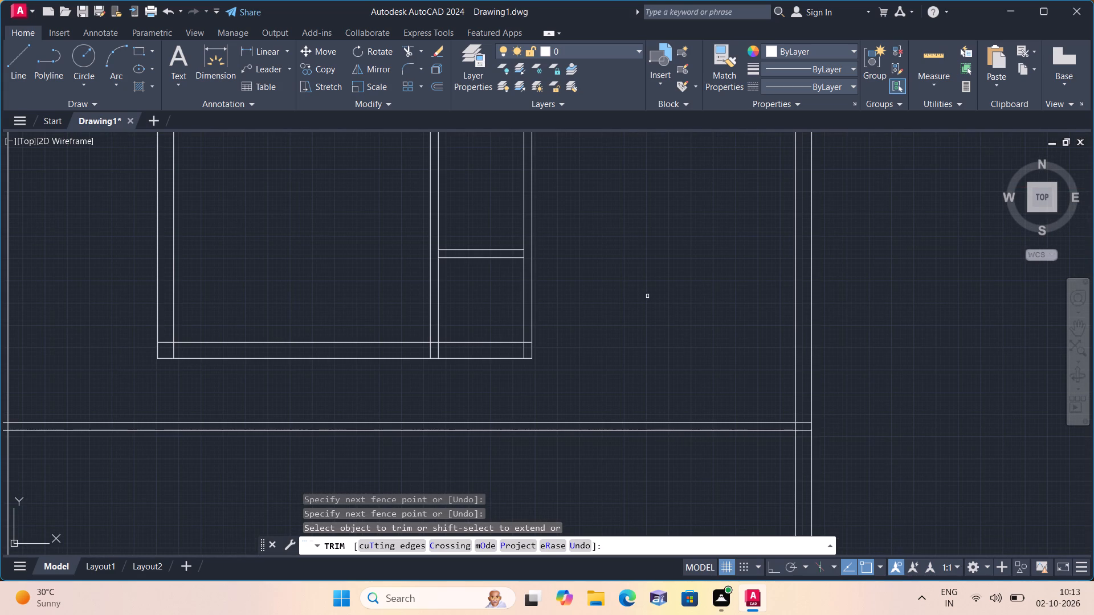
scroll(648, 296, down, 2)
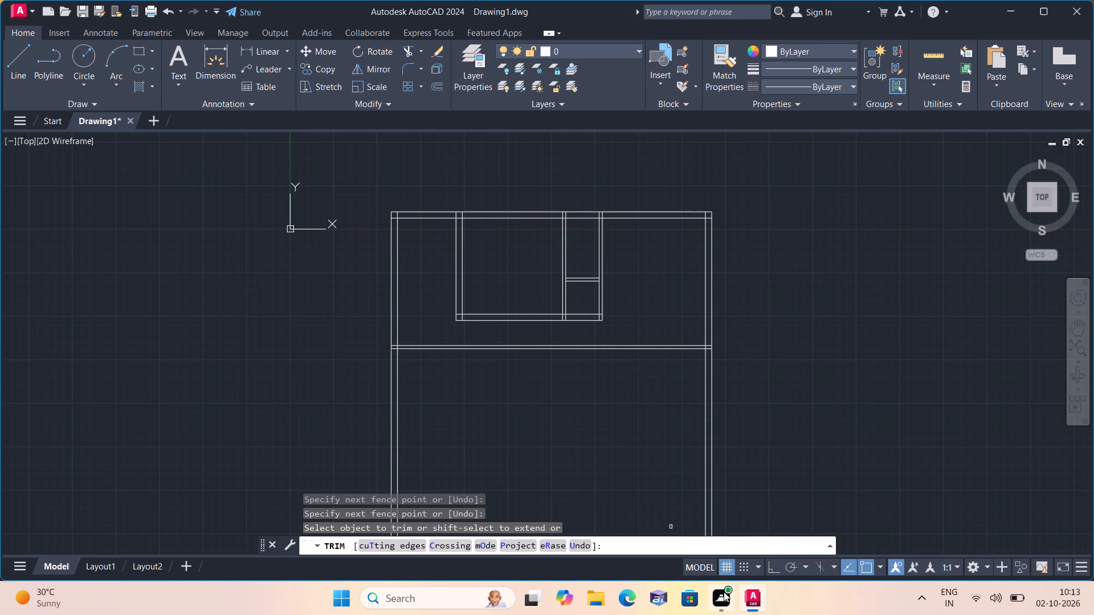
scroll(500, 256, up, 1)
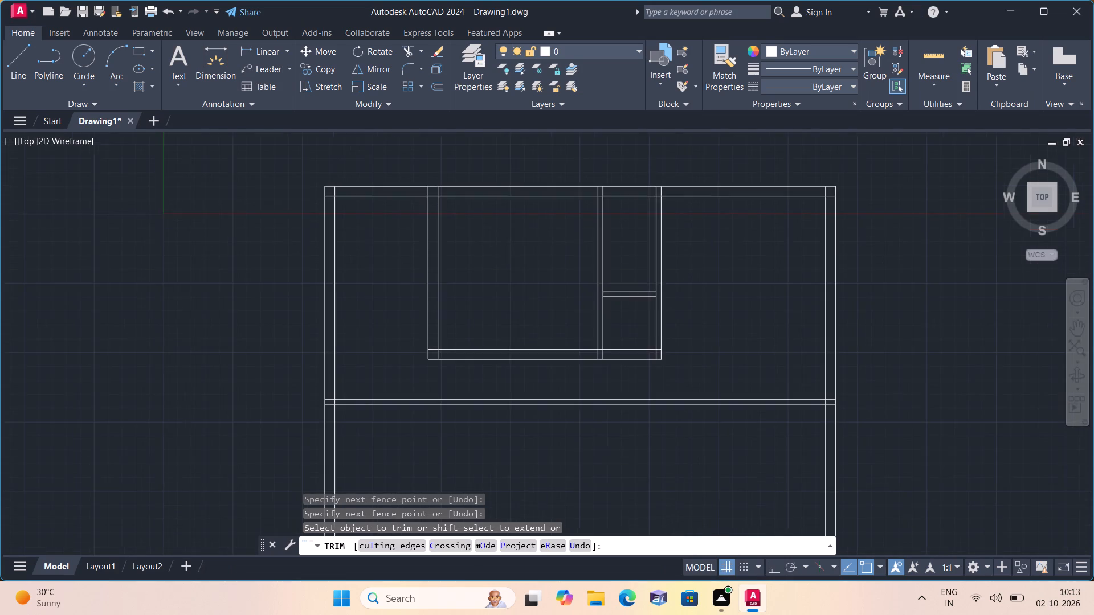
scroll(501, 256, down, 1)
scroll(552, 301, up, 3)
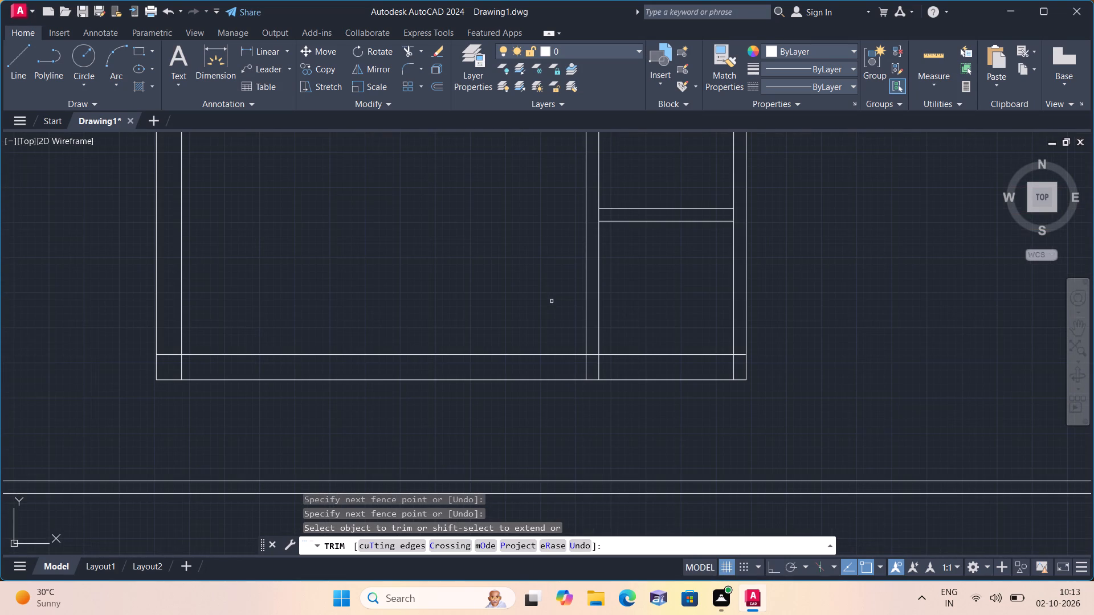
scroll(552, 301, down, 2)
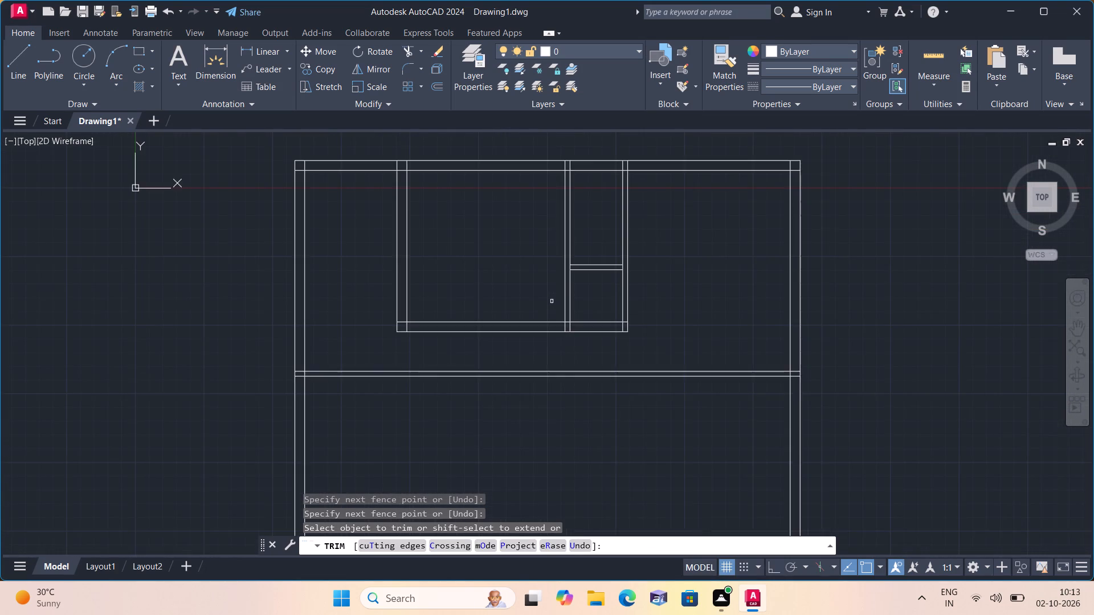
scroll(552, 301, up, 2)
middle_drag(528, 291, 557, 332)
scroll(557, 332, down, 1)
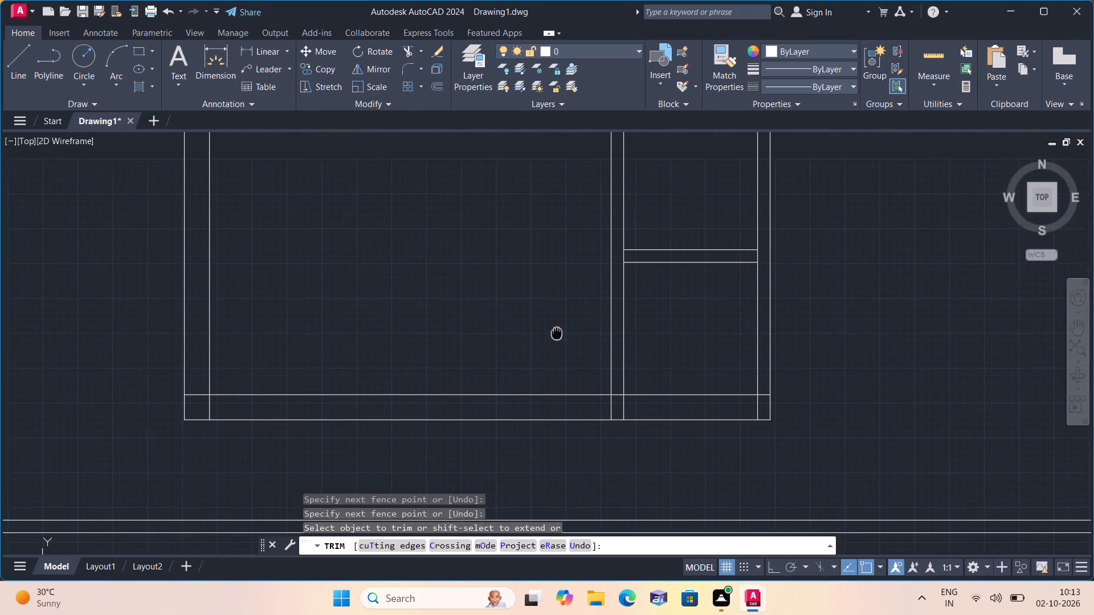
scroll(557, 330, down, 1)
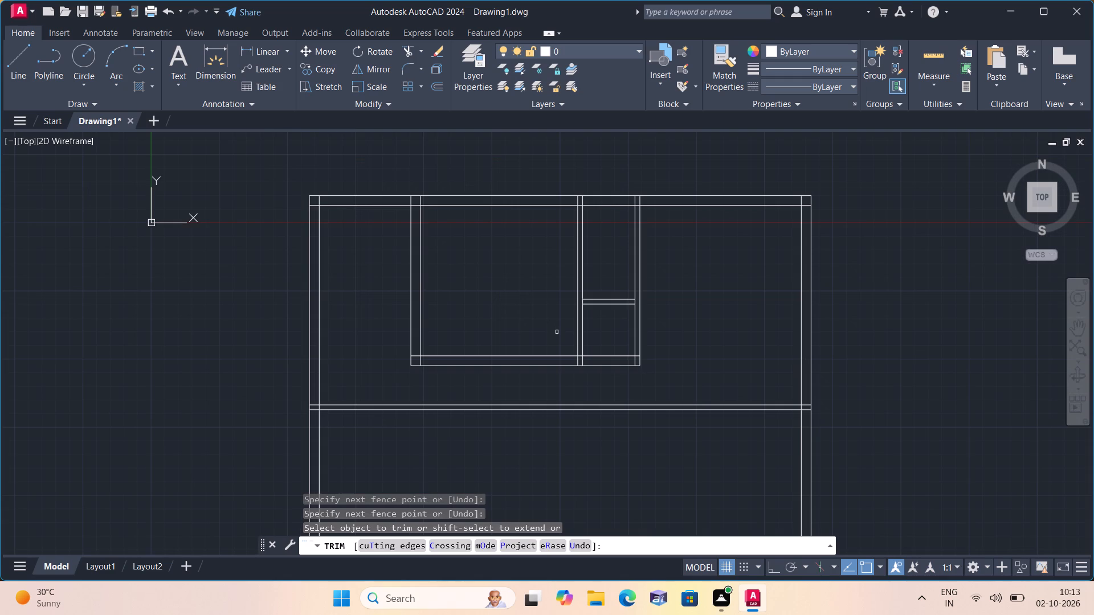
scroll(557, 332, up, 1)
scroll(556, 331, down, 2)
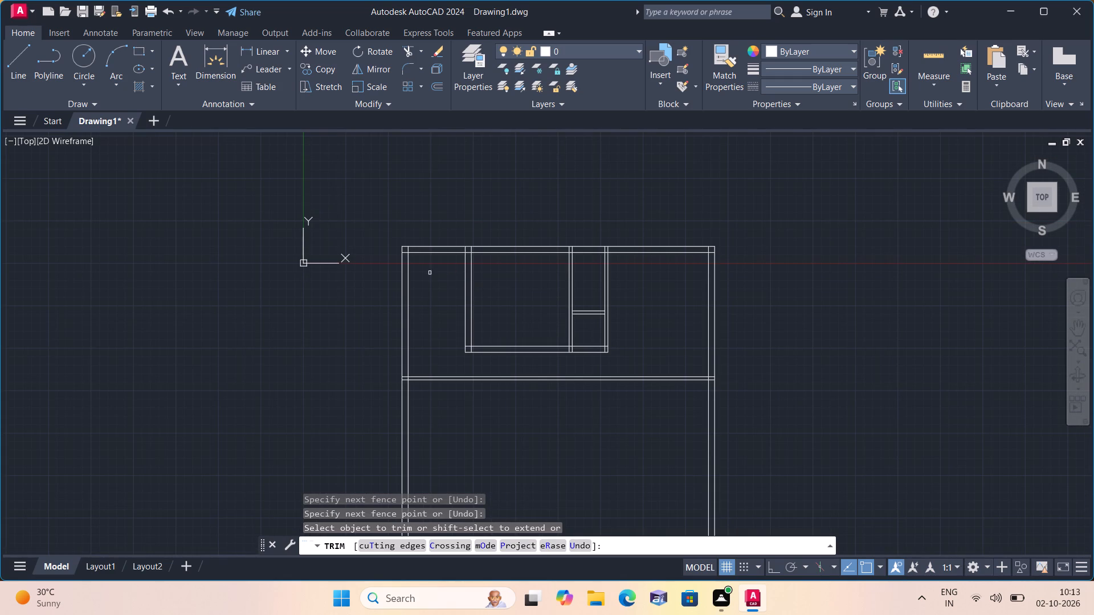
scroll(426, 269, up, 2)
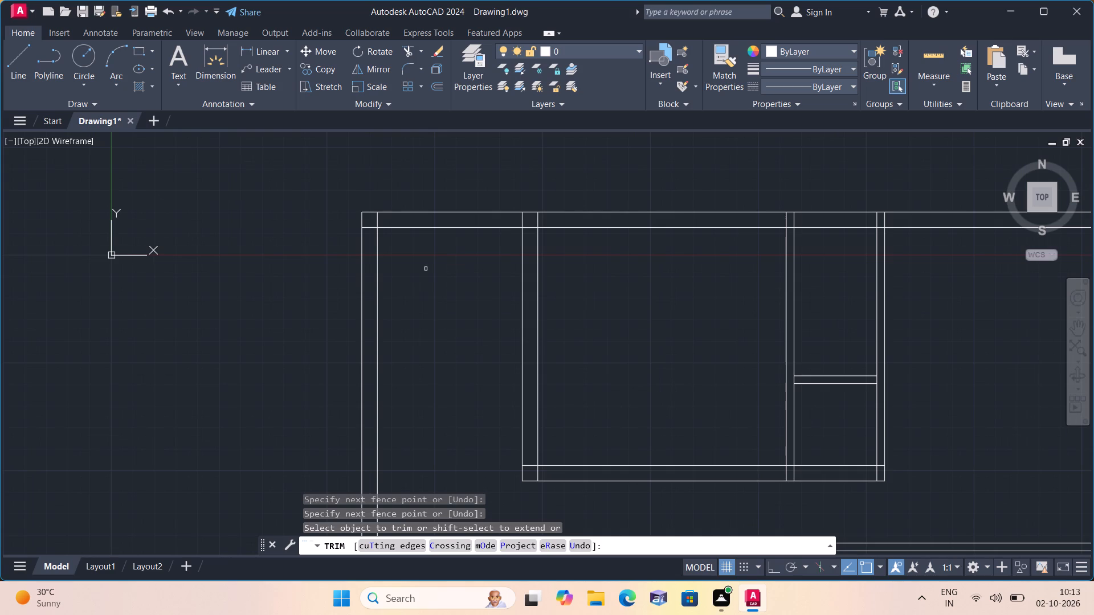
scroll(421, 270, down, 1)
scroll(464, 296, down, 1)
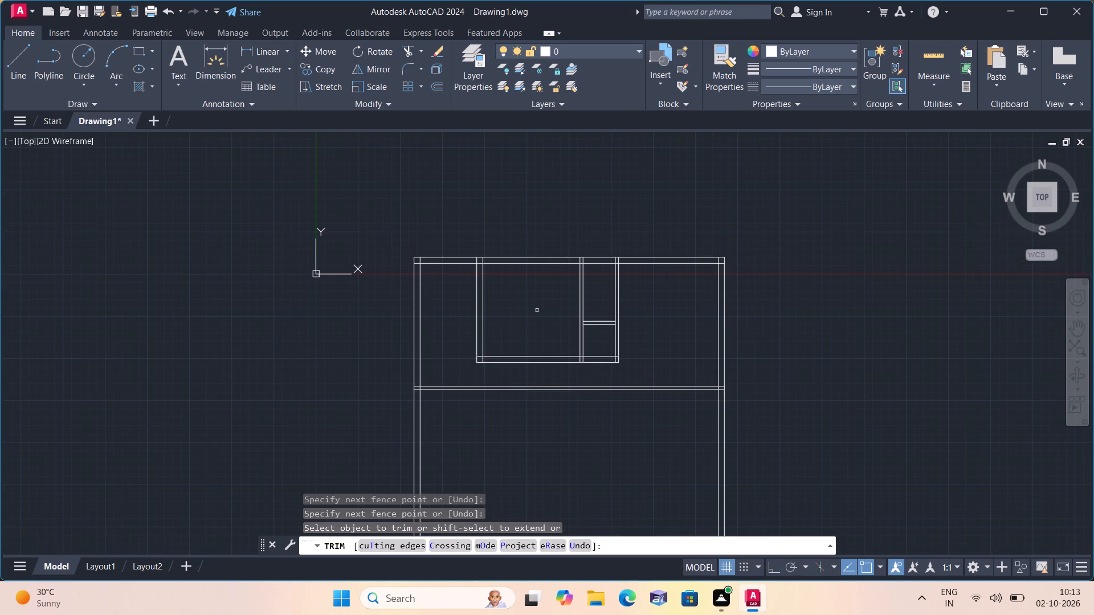
Trim the piece of the first 4.5" partition's inner face line that lies between the short cross wall's two lines.
middle_drag(532, 307, 503, 278)
scroll(548, 301, up, 4)
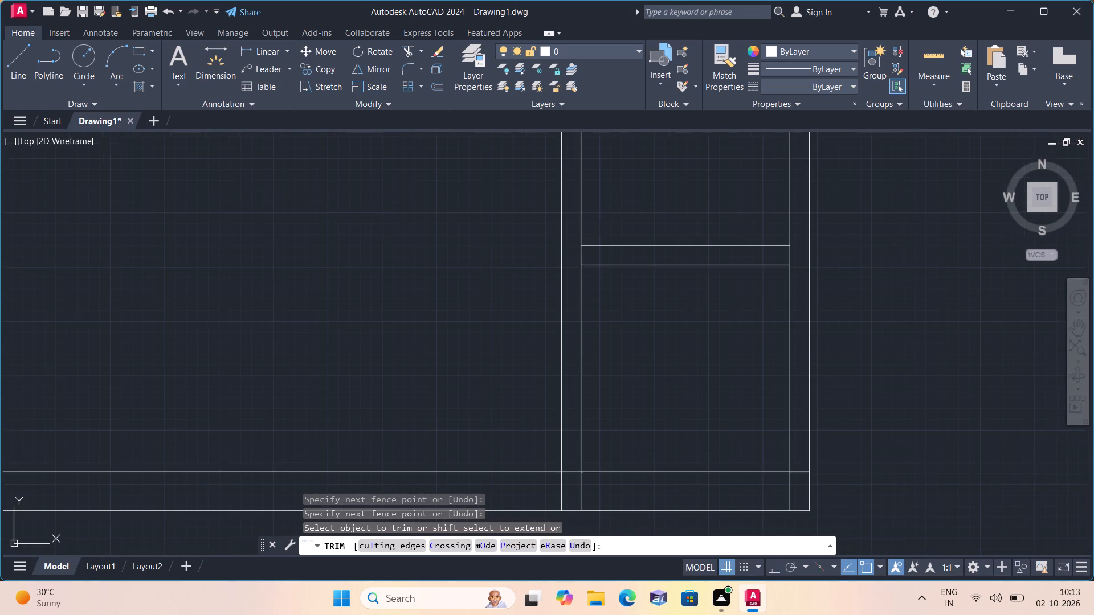
click(580, 259)
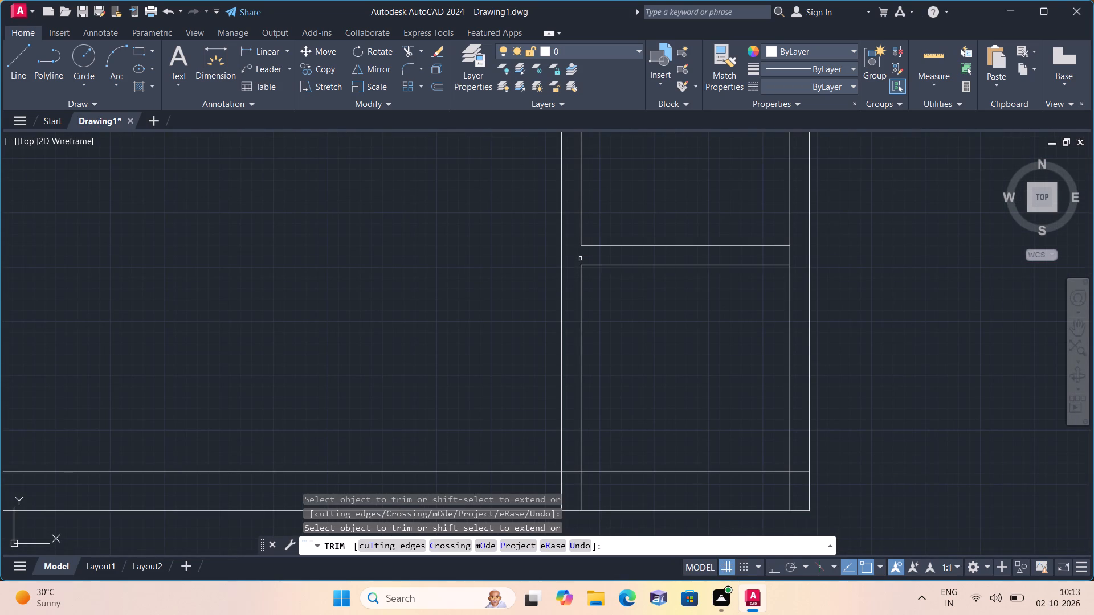
scroll(578, 264, down, 2)
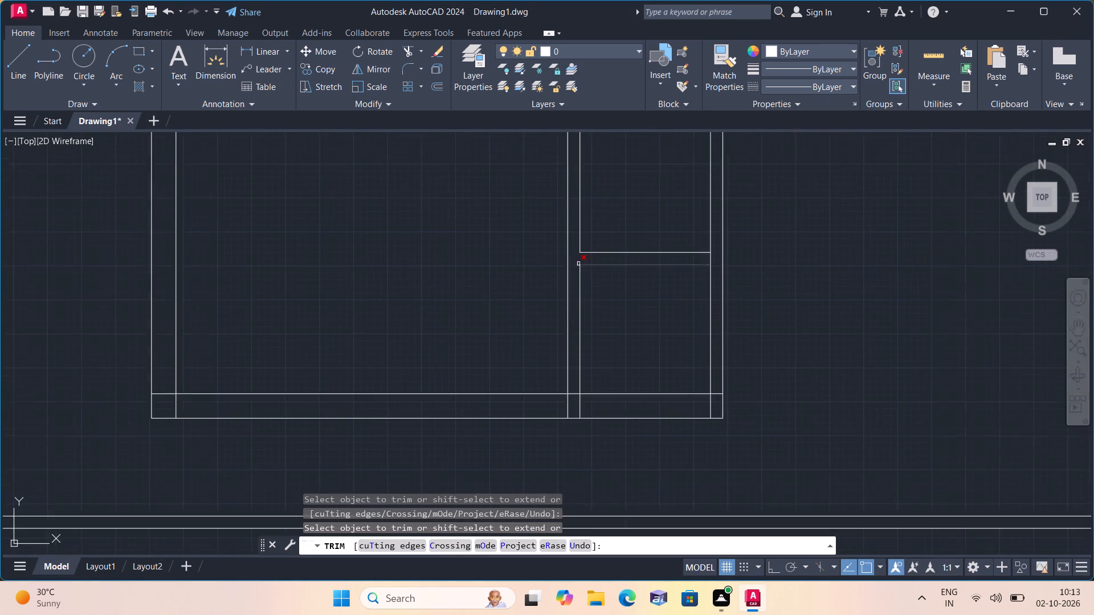
scroll(578, 264, down, 2)
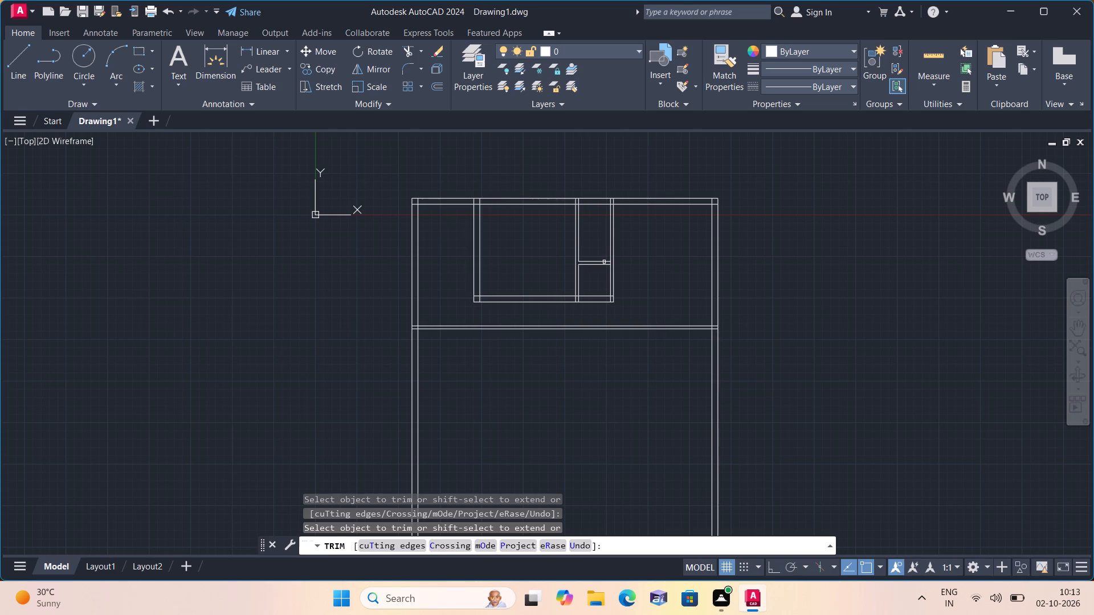
Trim both lines of the 9" horizontal wall between the inner faces of the two 4.5" partitions, below the short cross wall.
scroll(584, 304, up, 2)
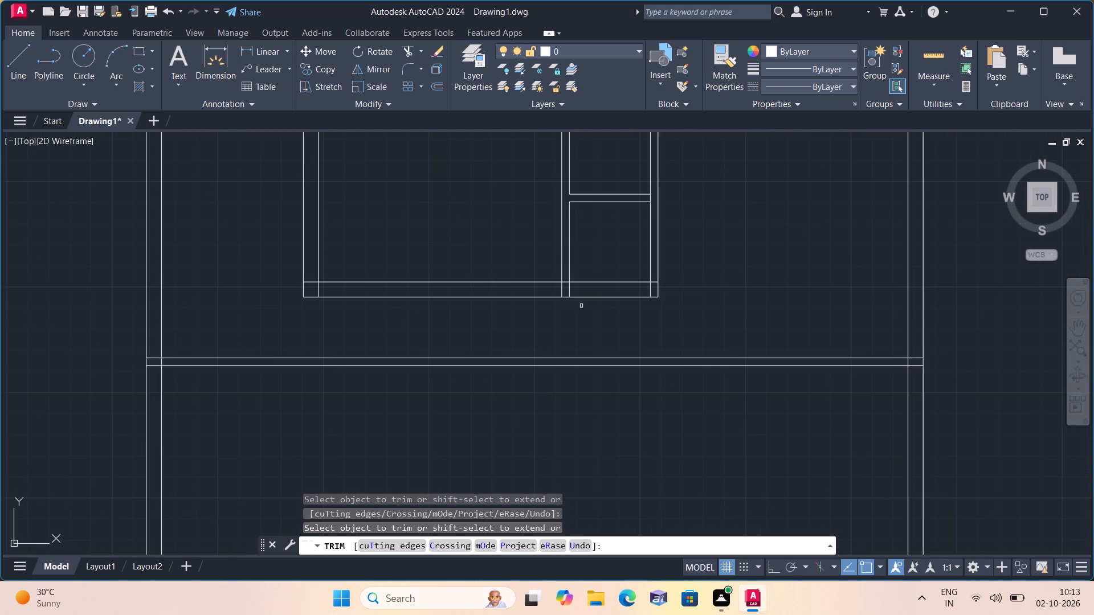
scroll(581, 306, up, 1)
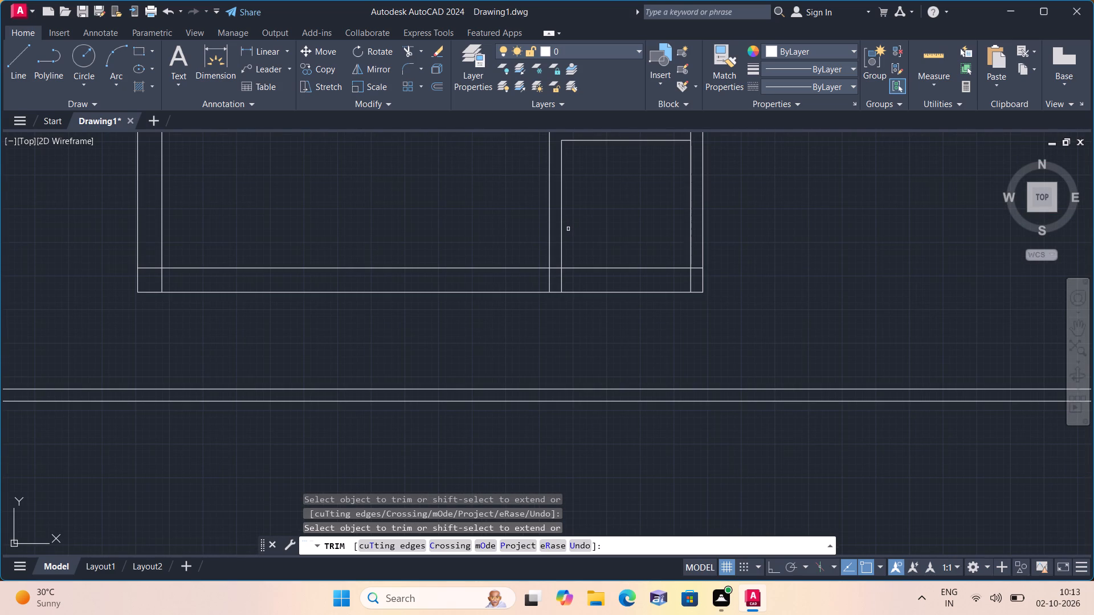
click(585, 236)
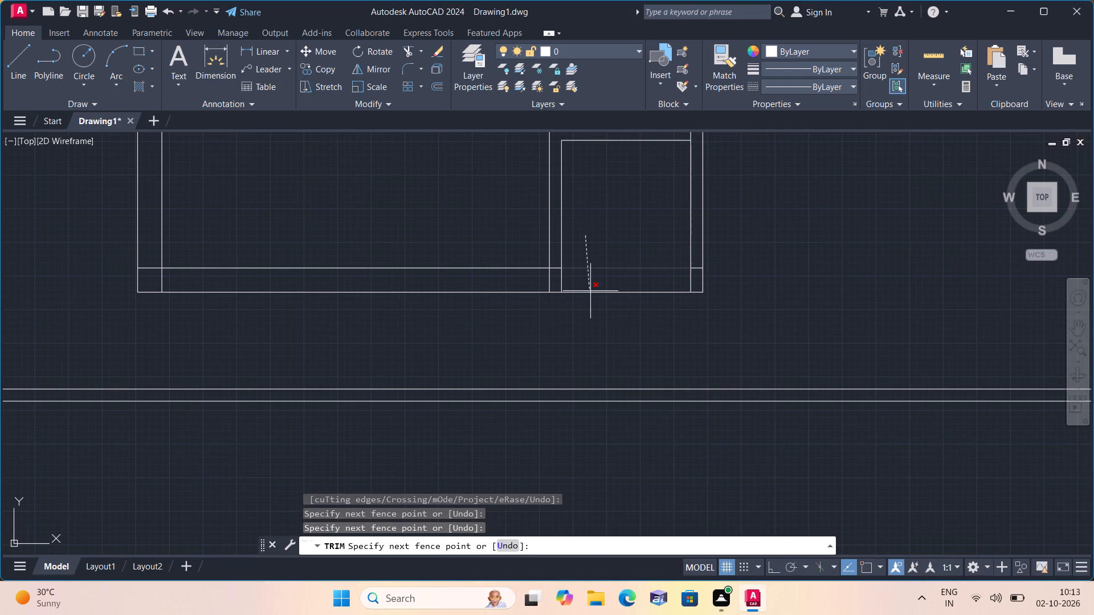
click(602, 314)
scroll(602, 313, down, 2)
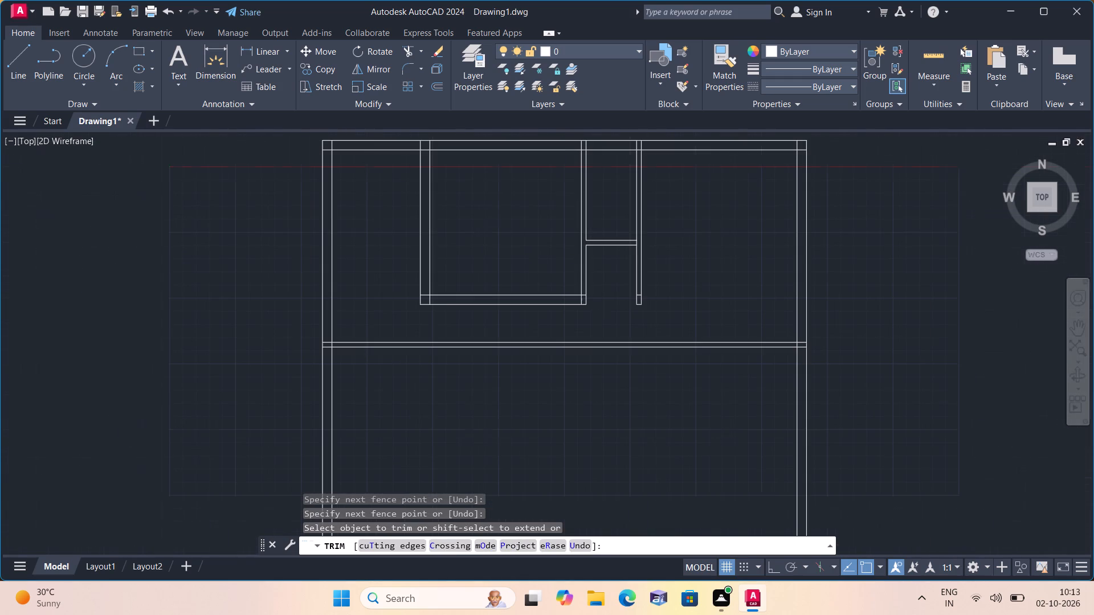
Trim the second 4.5" partition's inner face line between the short cross wall and the leftover 9" wall piece.
click(610, 282)
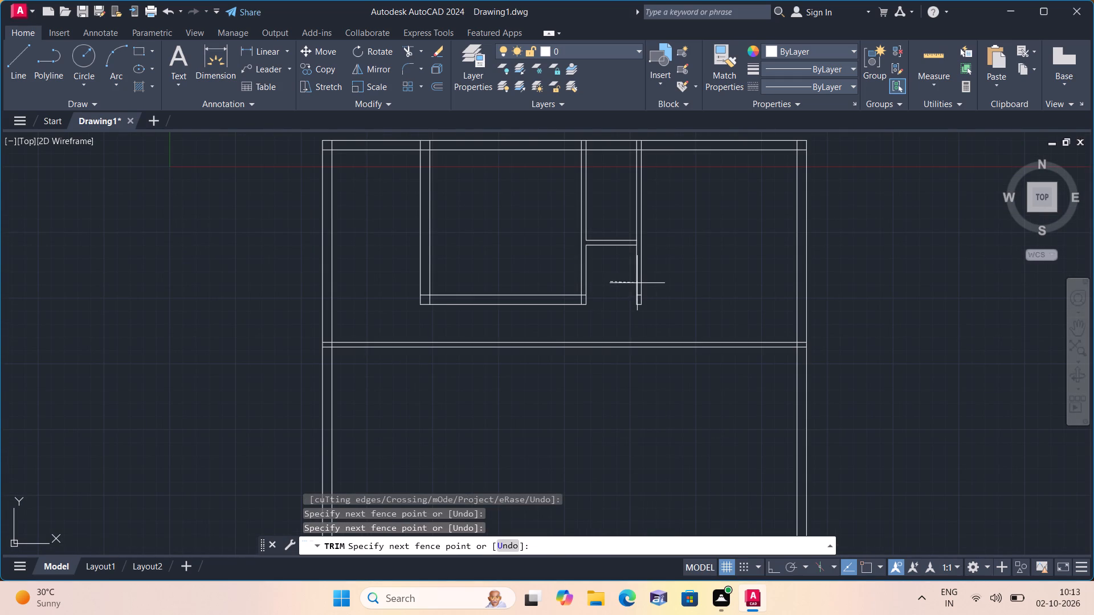
click(637, 288)
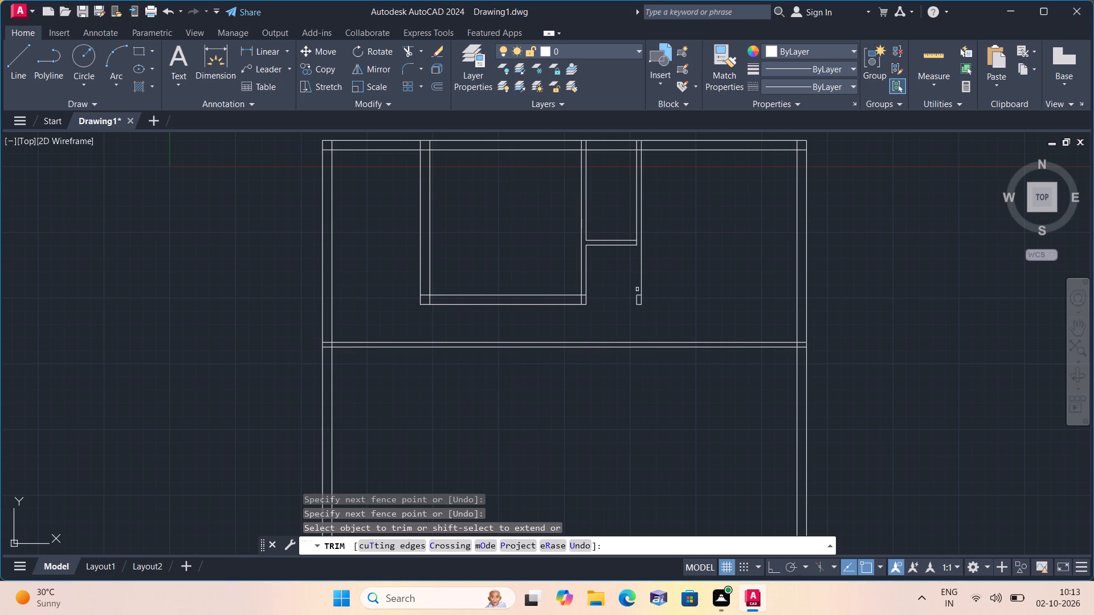
scroll(619, 296, down, 1)
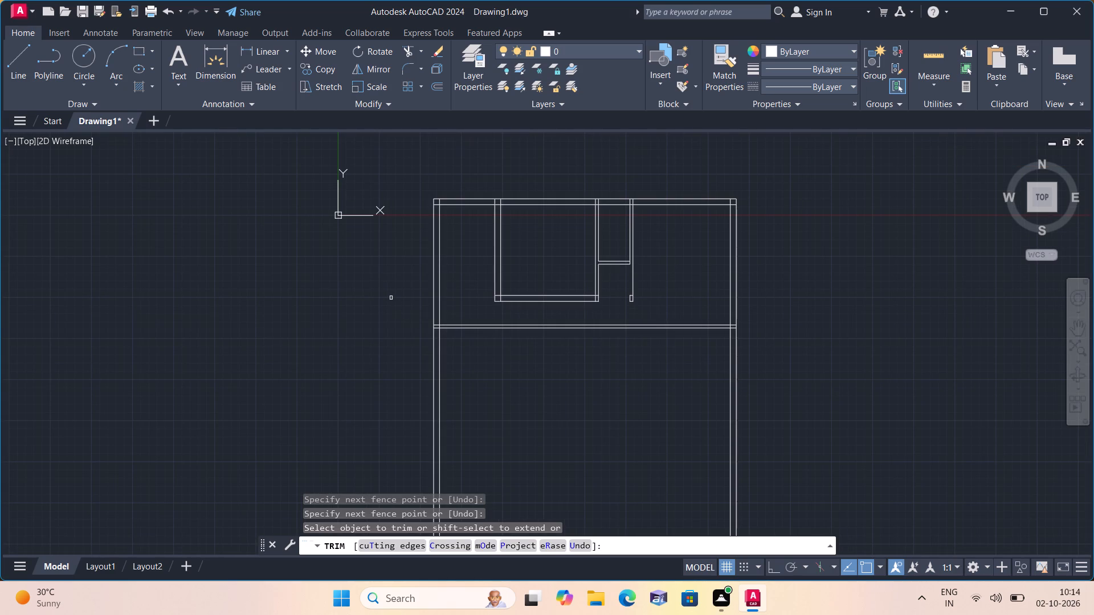
key(Escape)
Offset the left outer wall's inner face line 13'4" toward the inside of the plan.
text(off)
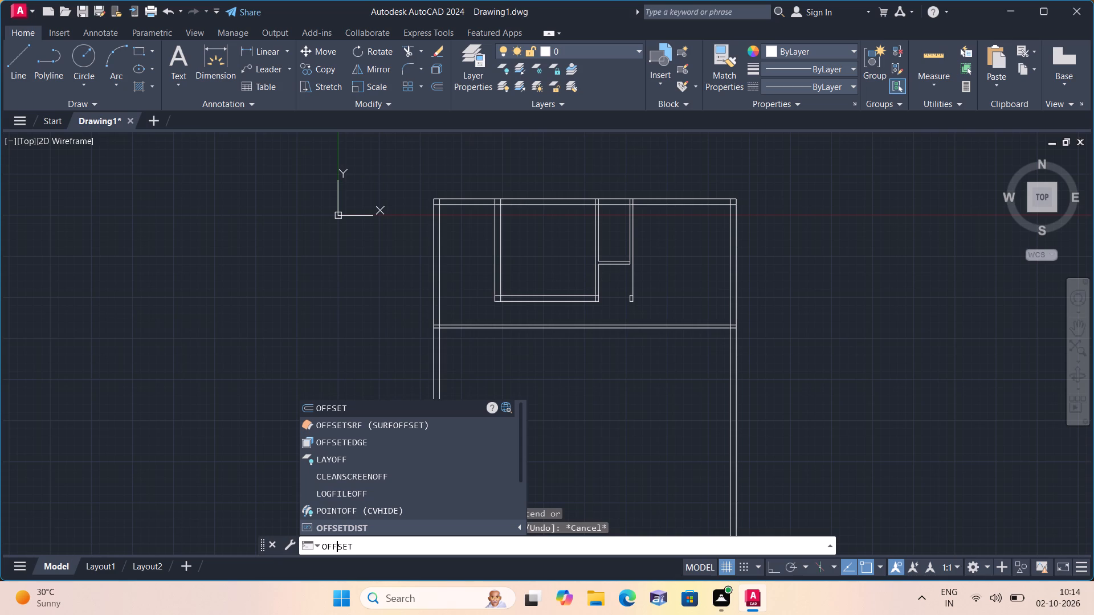
key(space)
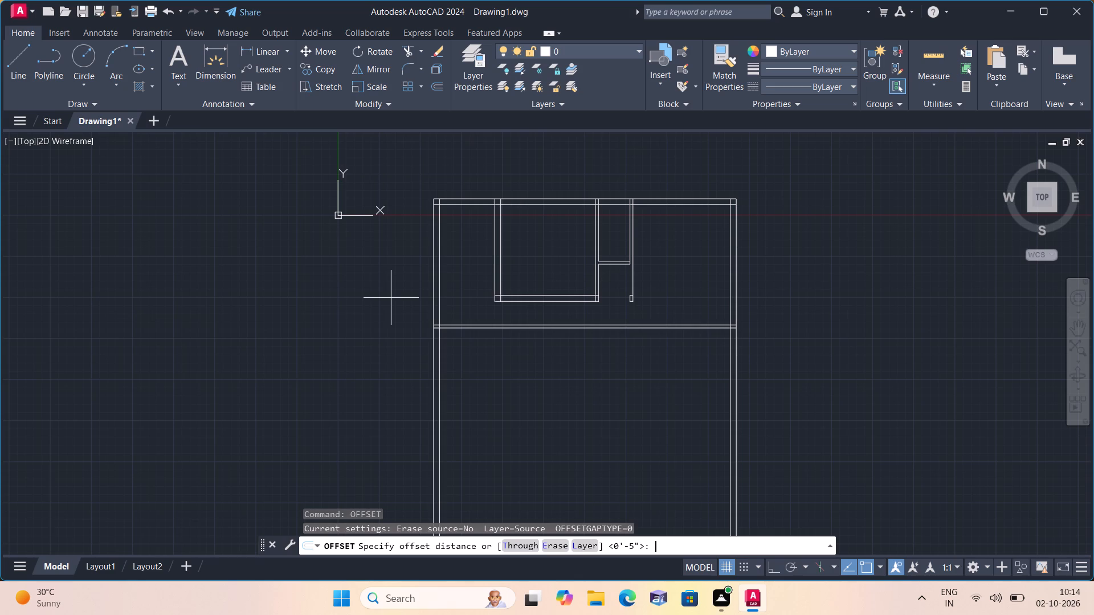
text(13'4")
key(space)
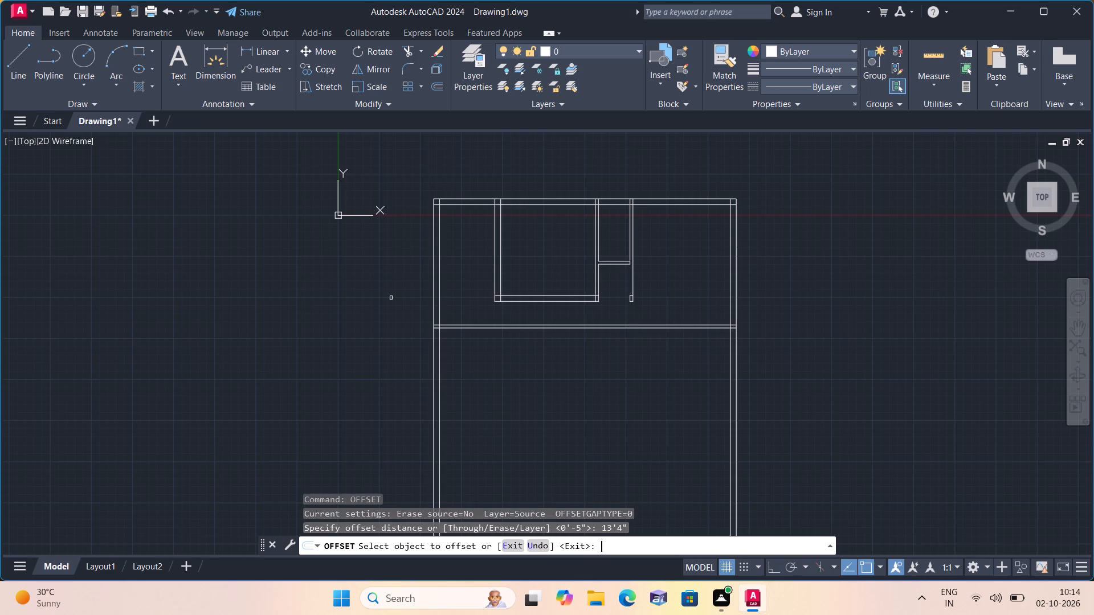
click(439, 397)
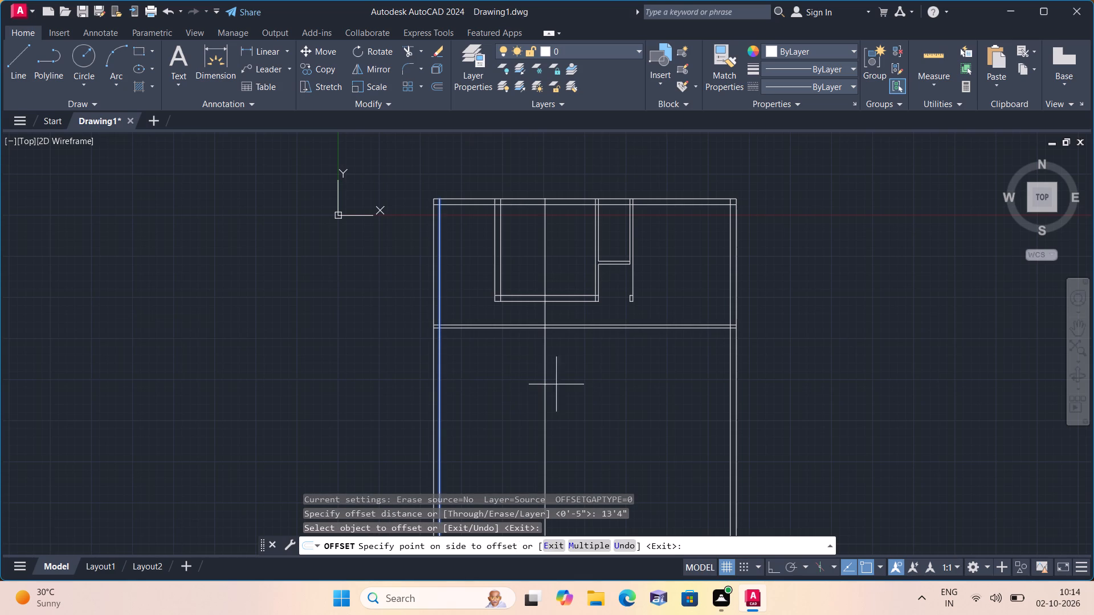
click(571, 385)
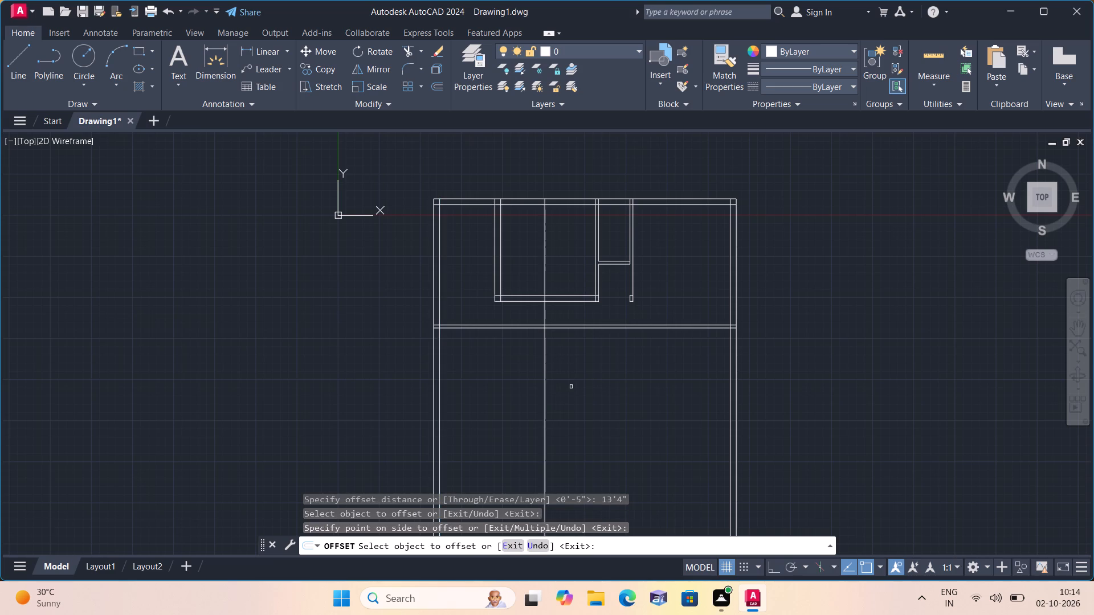
key(space)
Offset the vertical line 13'4" inside the left outer wall by 9" toward the right outer wall.
key(space)
text(9")
key(space)
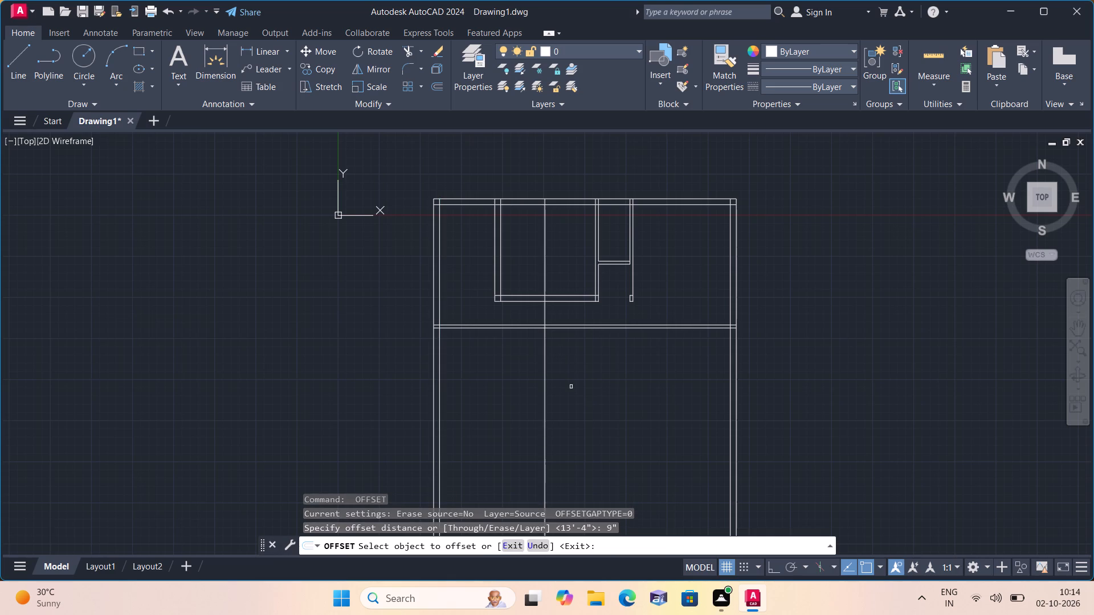
click(546, 400)
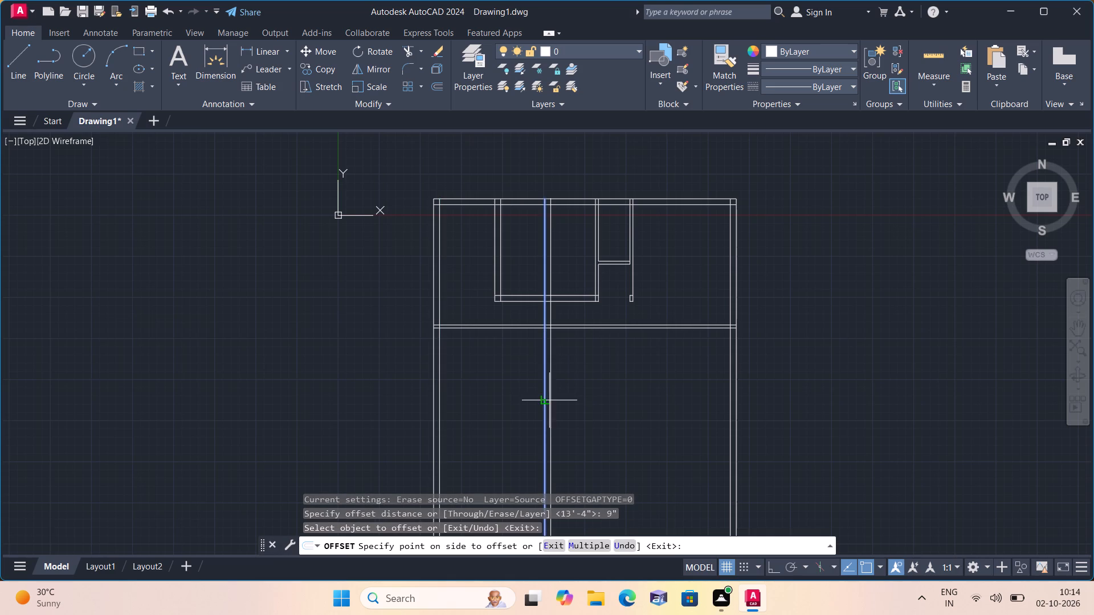
click(585, 402)
key(space)
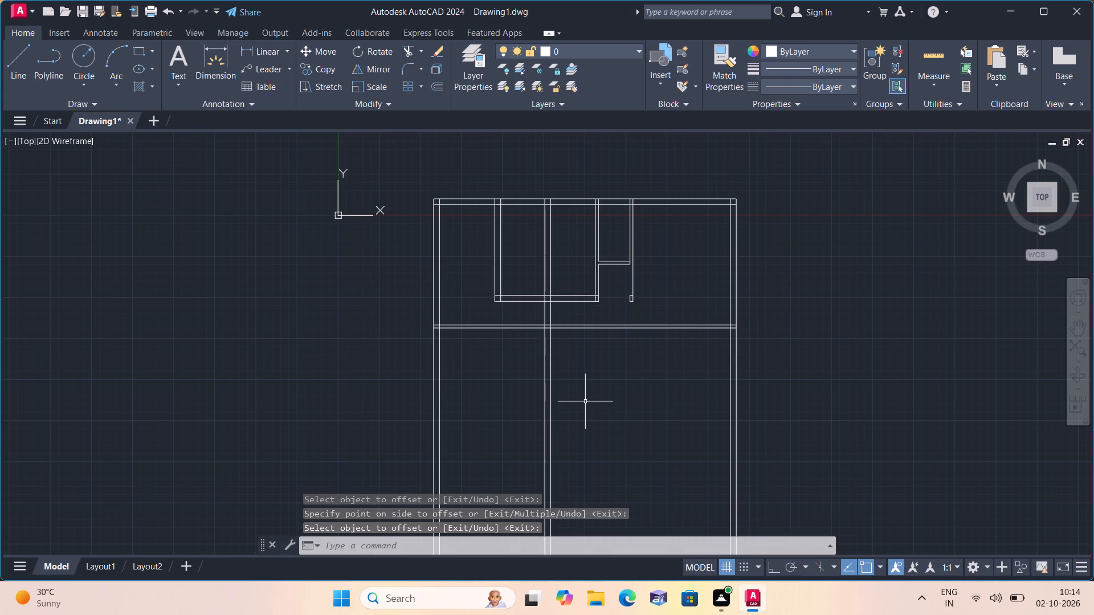
Trim both lines of the new 9" vertical wall inside the upper middle room and within the top outer wall's thickness.
text(trim)
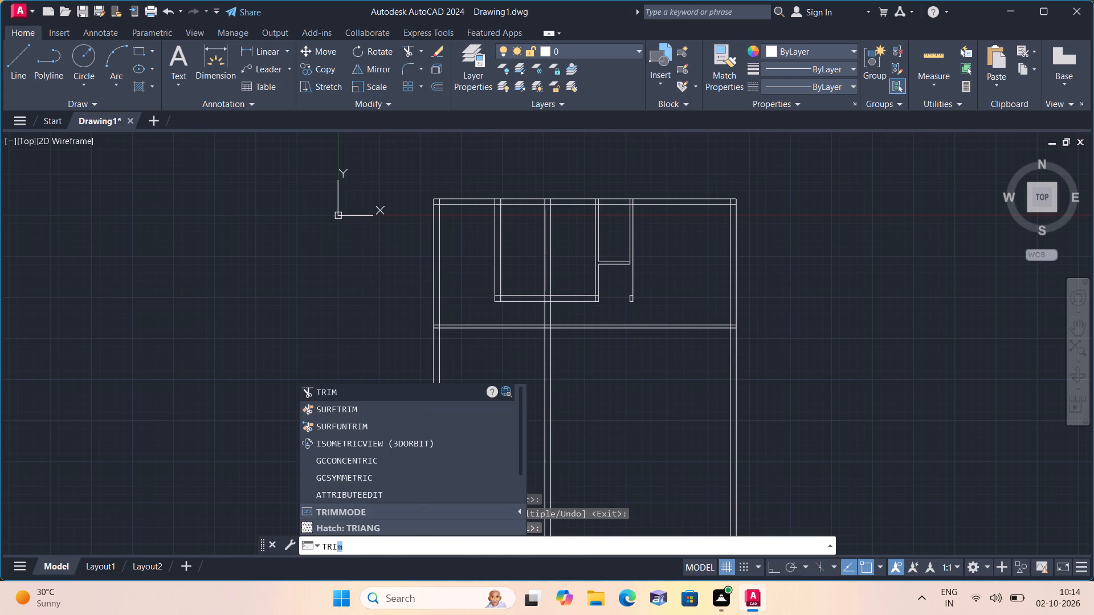
key(space)
click(571, 266)
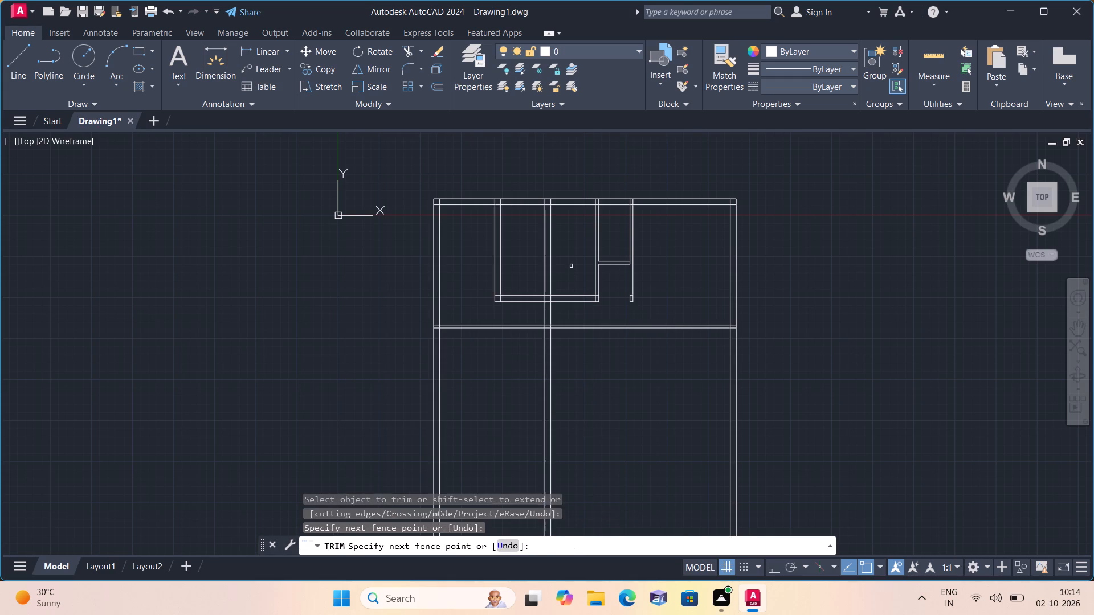
click(533, 269)
scroll(538, 207, up, 3)
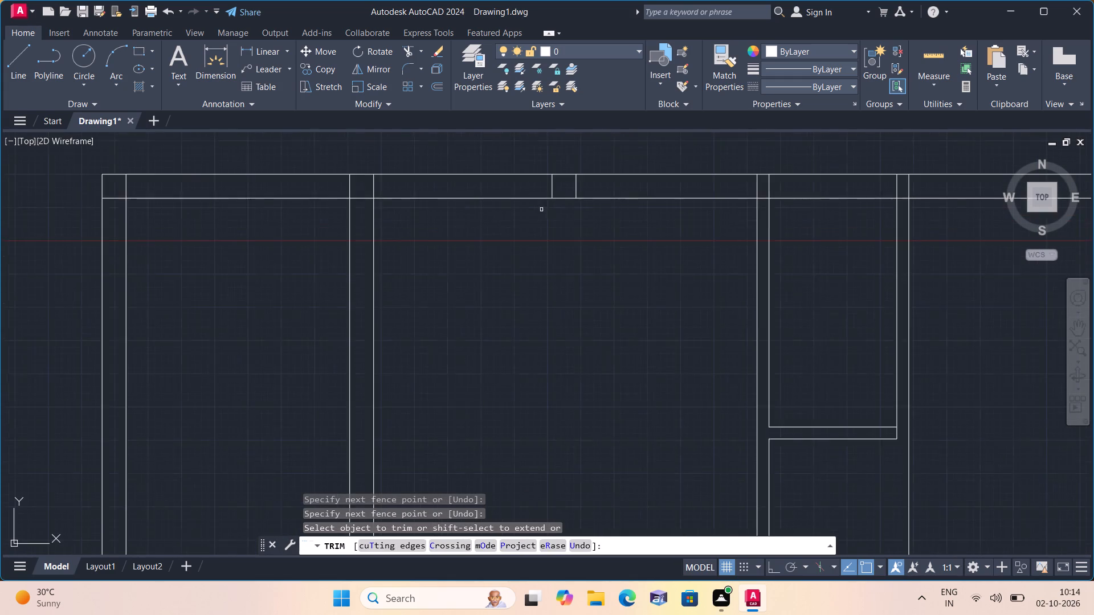
scroll(548, 208, up, 1)
click(538, 181)
click(608, 182)
Trim both lines of the 9" vertical wall within the upper room's bottom wall and across the passage below it.
scroll(610, 184, down, 3)
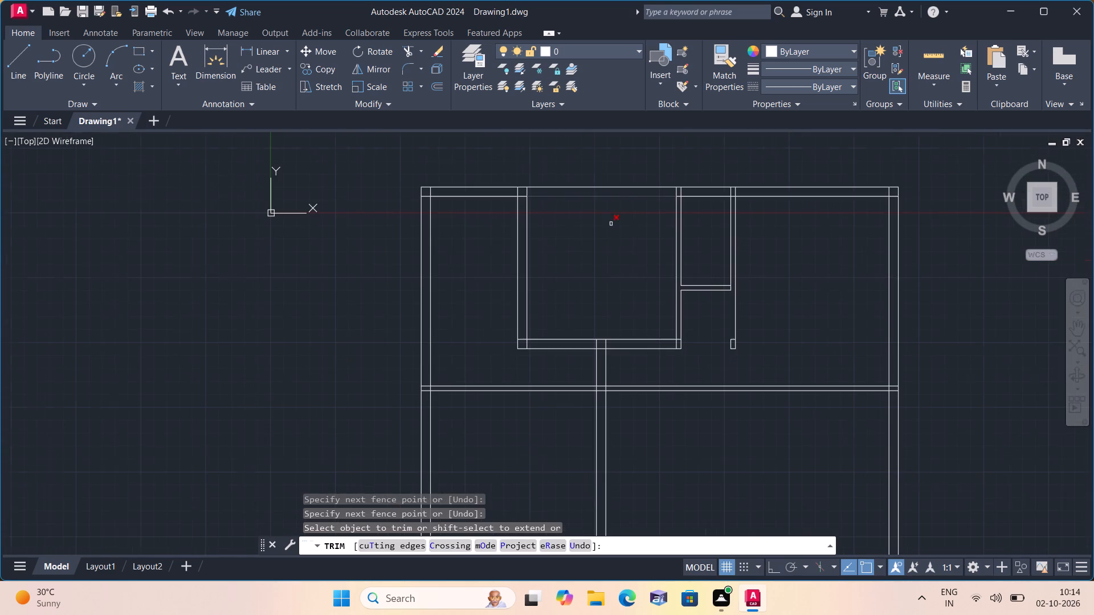
scroll(603, 338, up, 3)
click(626, 356)
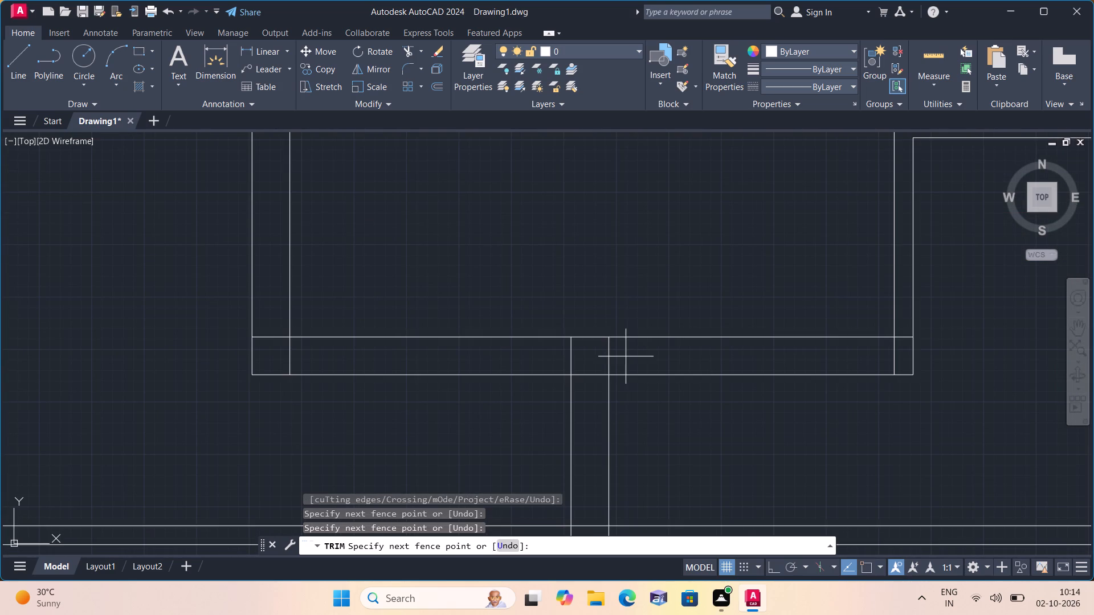
click(545, 358)
scroll(545, 358, down, 3)
click(549, 388)
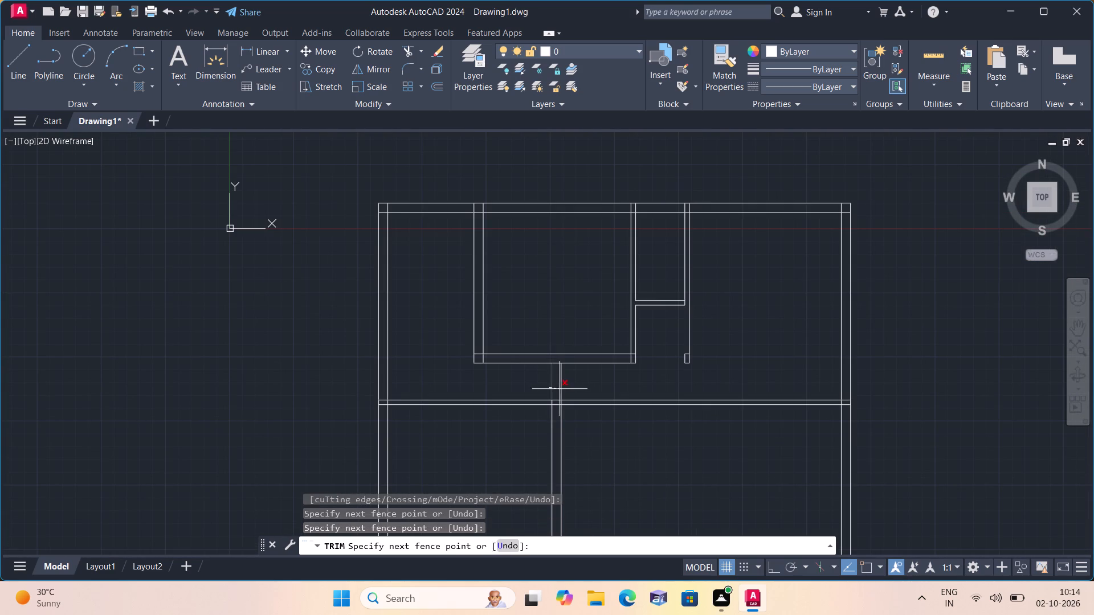
click(560, 389)
click(562, 389)
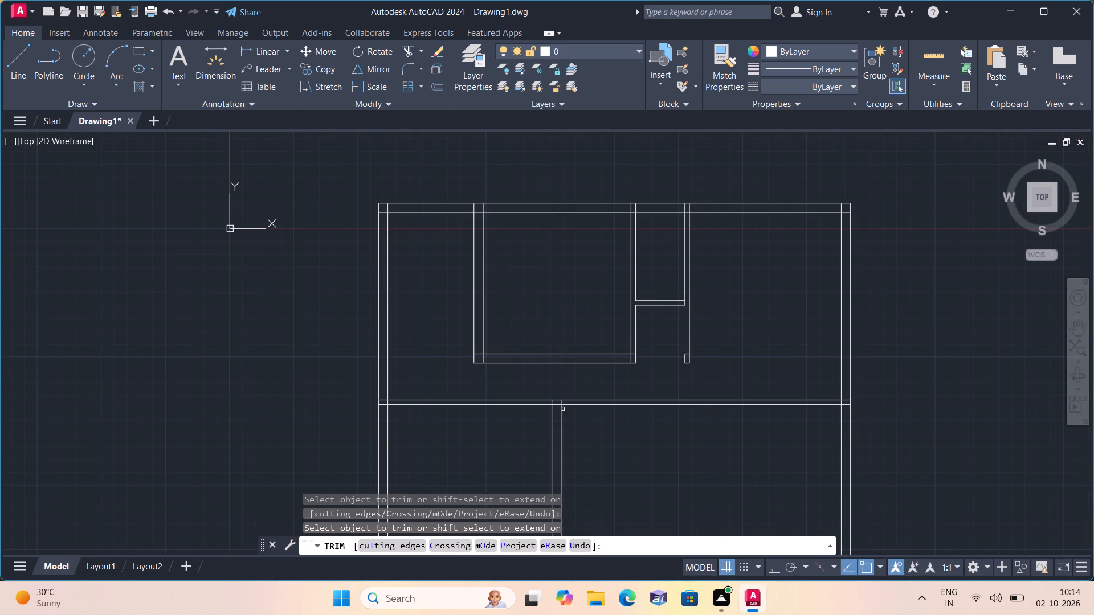
Trim both lines of the long horizontal wall below the passage between the 9" vertical wall and the right outer wall.
scroll(556, 419, up, 3)
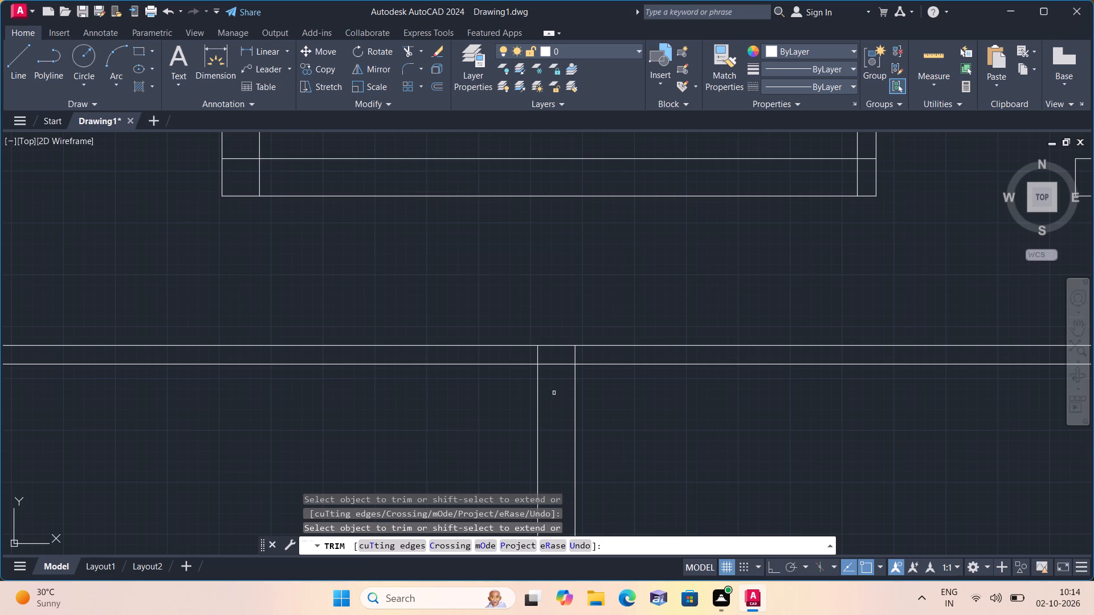
scroll(555, 386, down, 3)
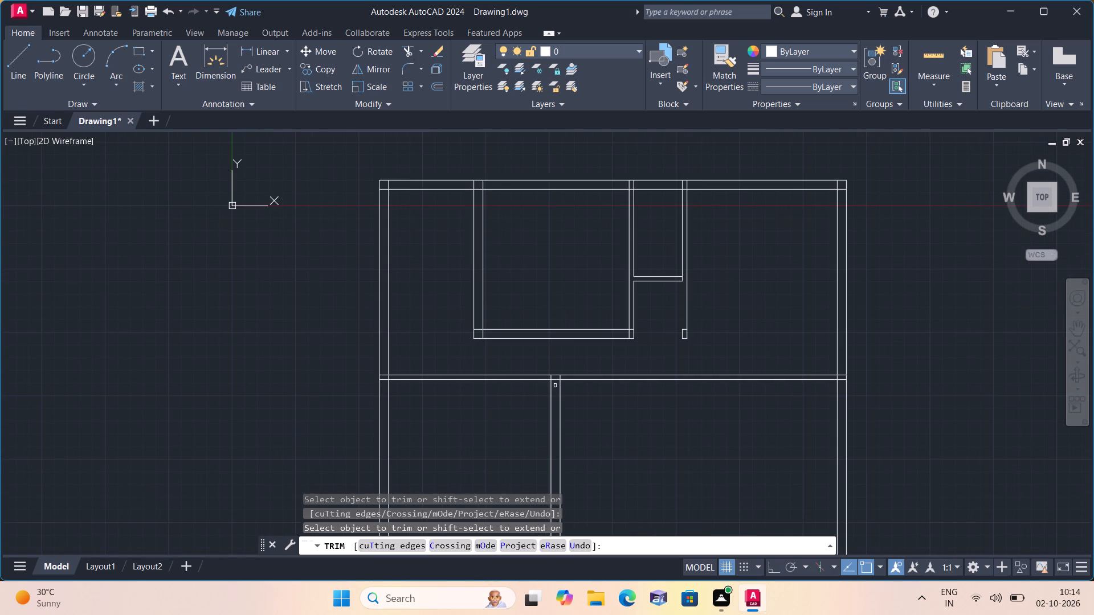
click(597, 371)
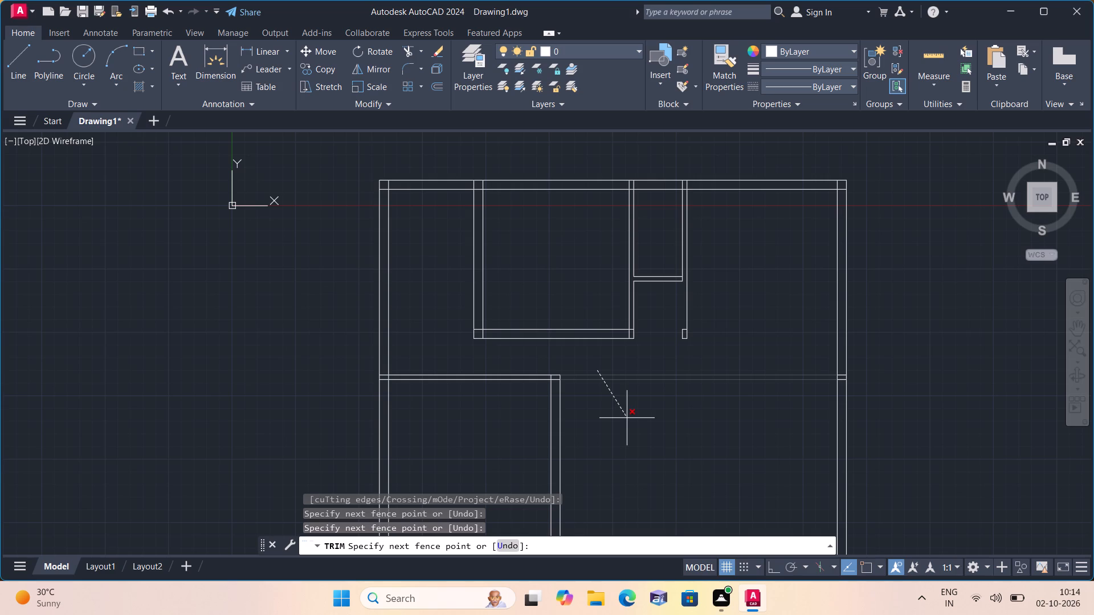
click(554, 362)
scroll(552, 362, down, 1)
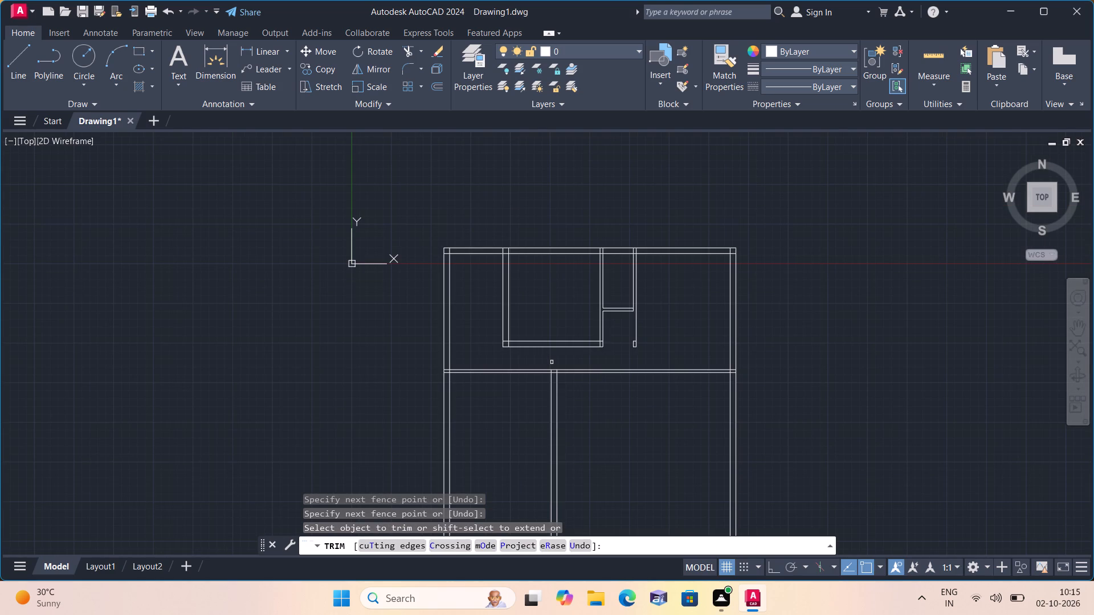
click(574, 367)
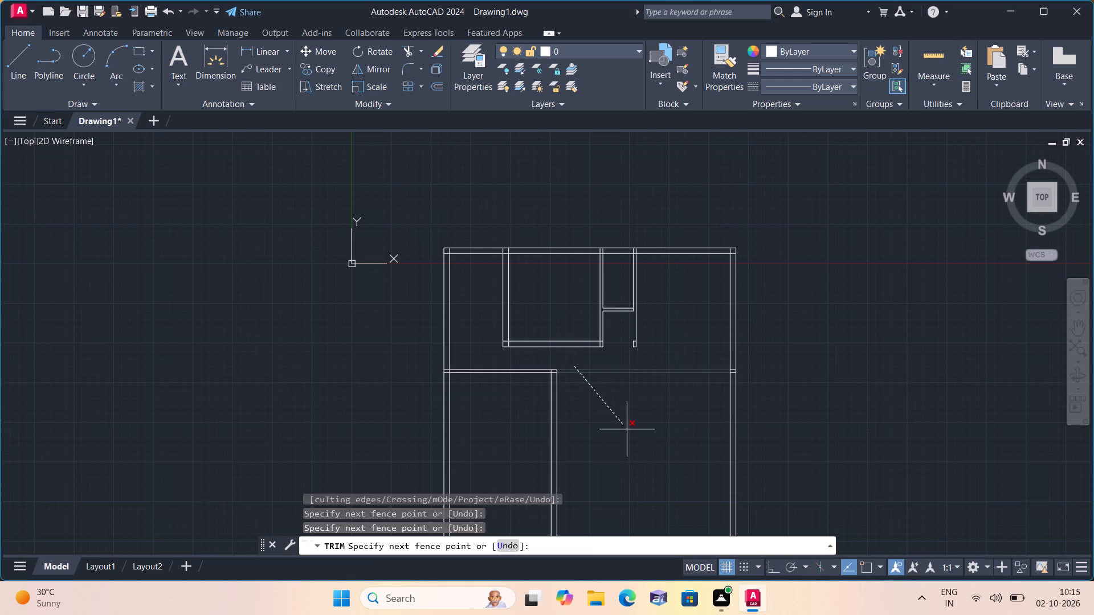
click(628, 432)
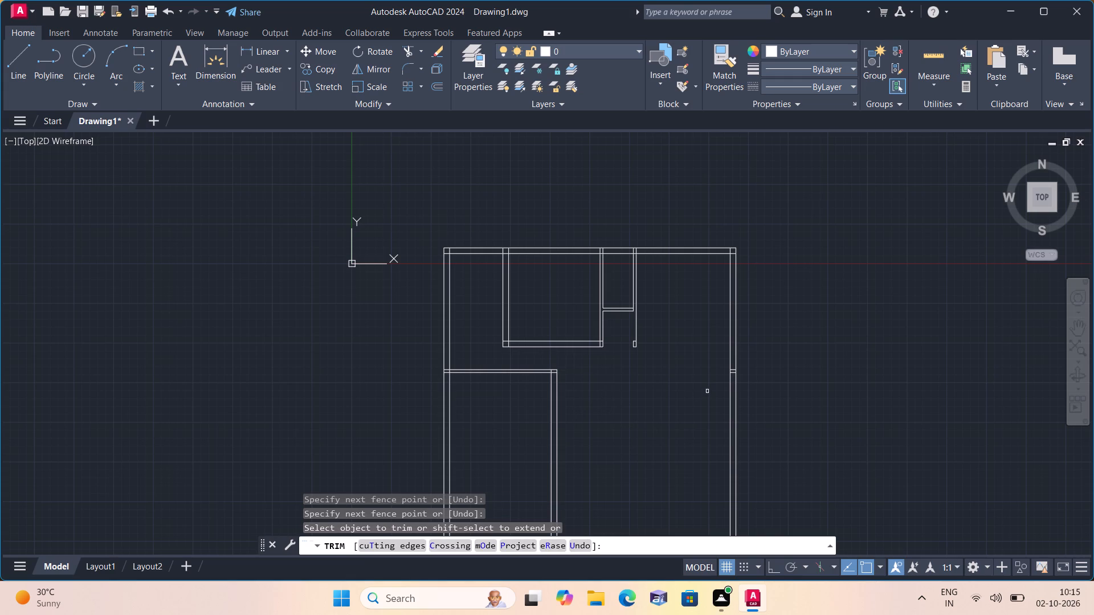
Trim the two leftover horizontal line pieces within the right outer wall's thickness.
scroll(707, 391, up, 2)
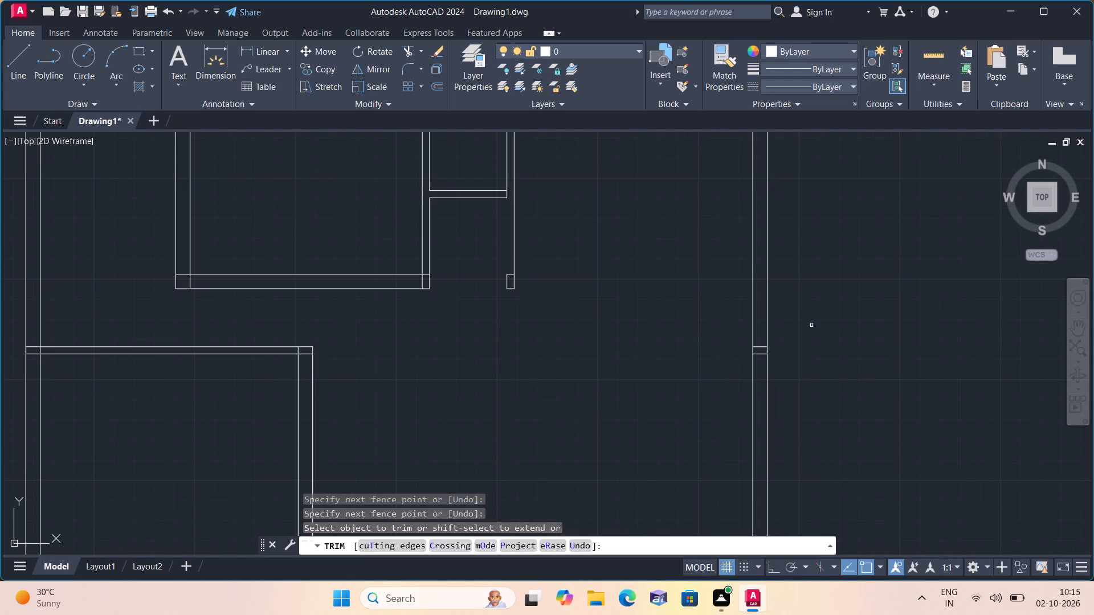
scroll(775, 335, up, 3)
click(716, 370)
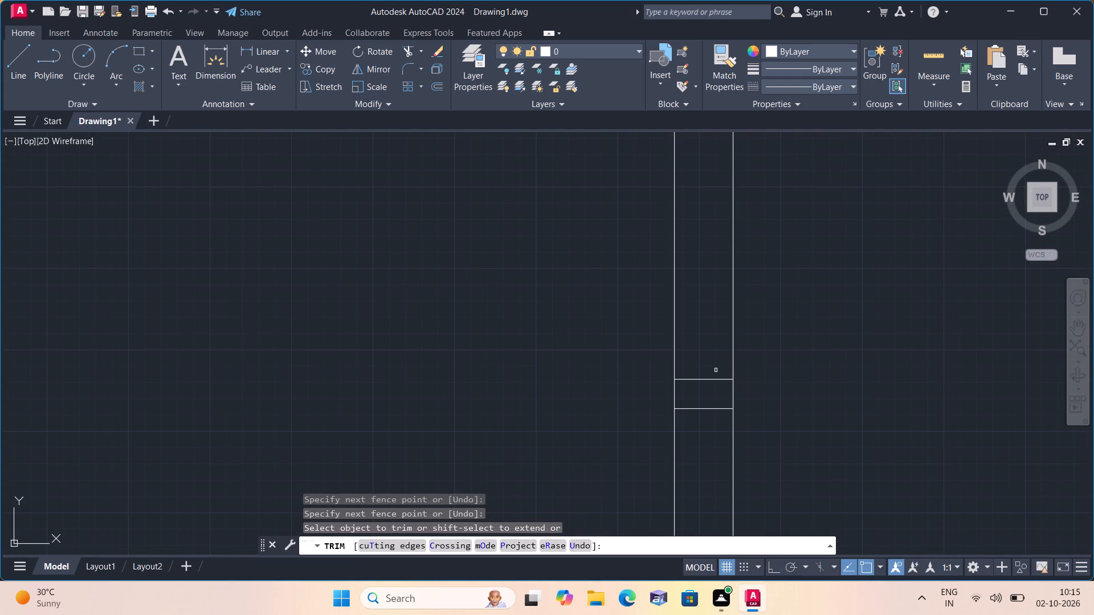
click(716, 439)
scroll(621, 389, down, 5)
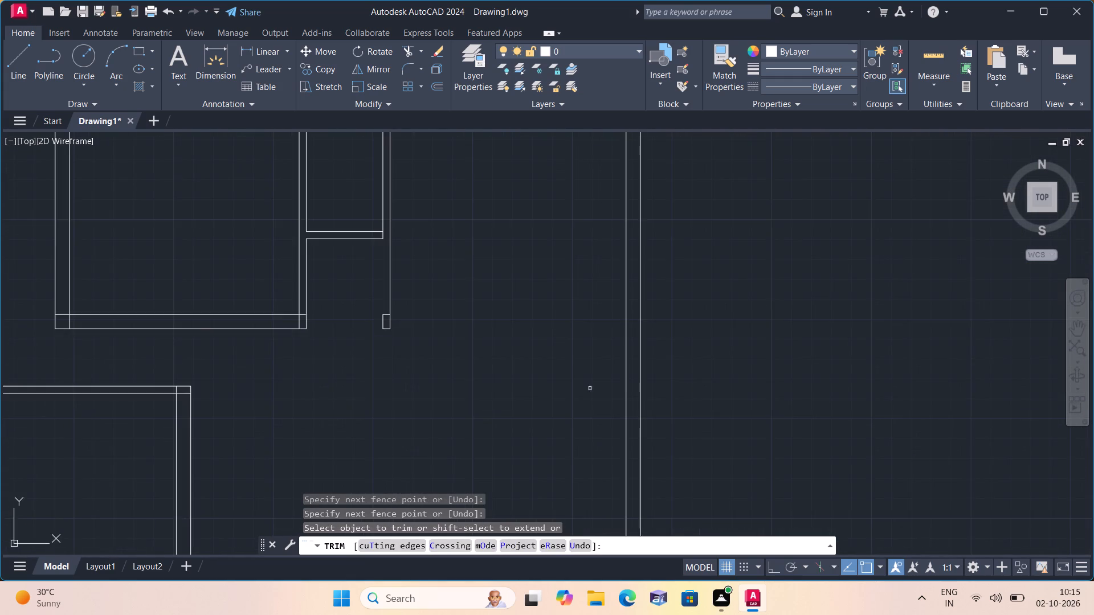
key(space)
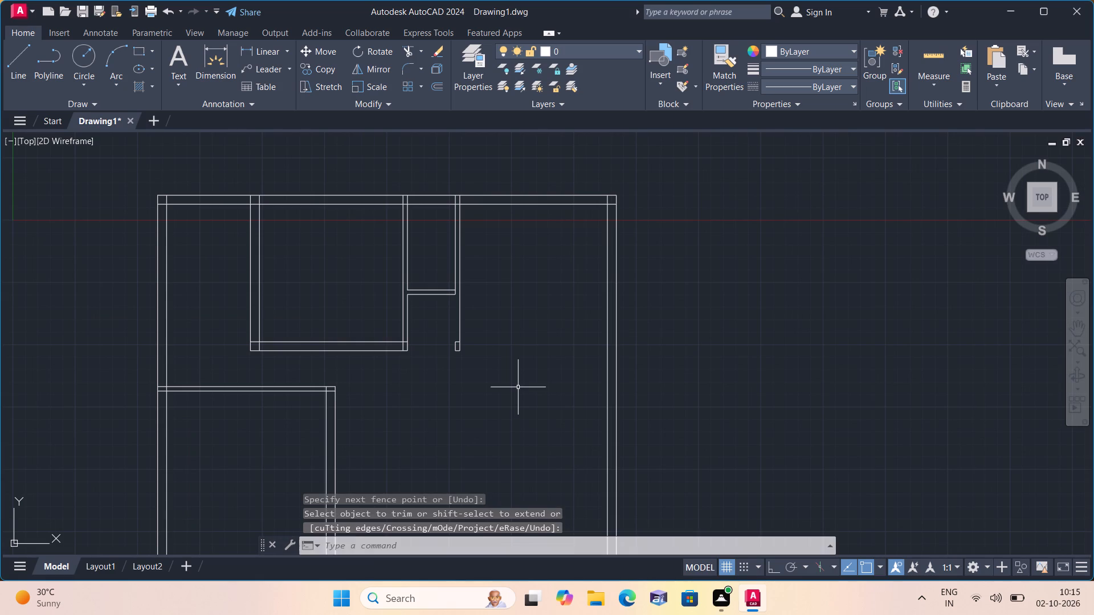
Extend both lines of the upper room's 9" bottom wall past the two 4.5" partitions to the right outer wall's outer face.
text(exte)
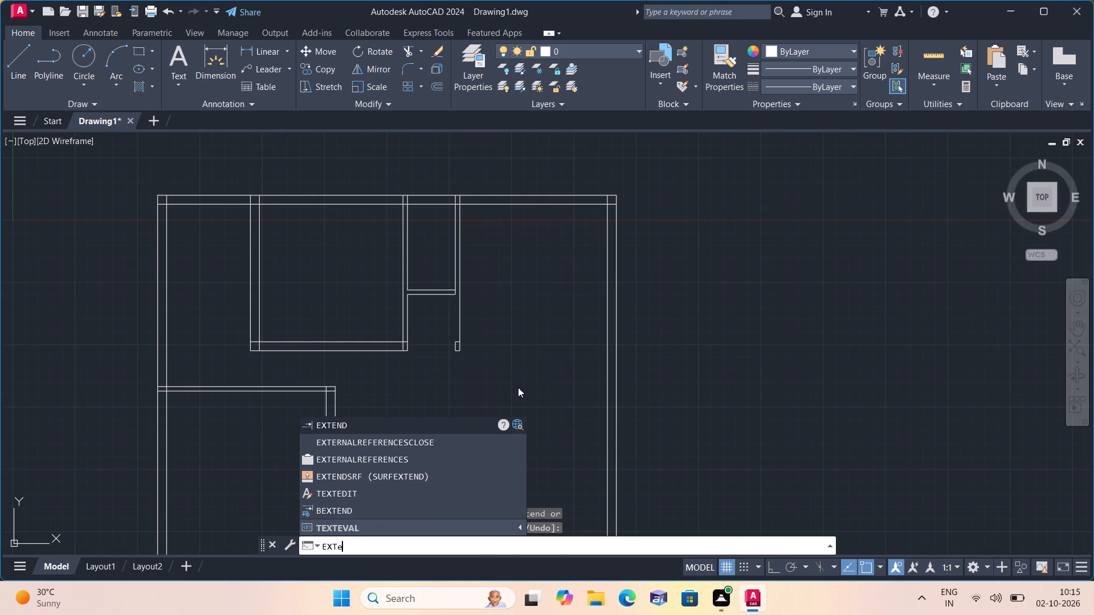
key(space)
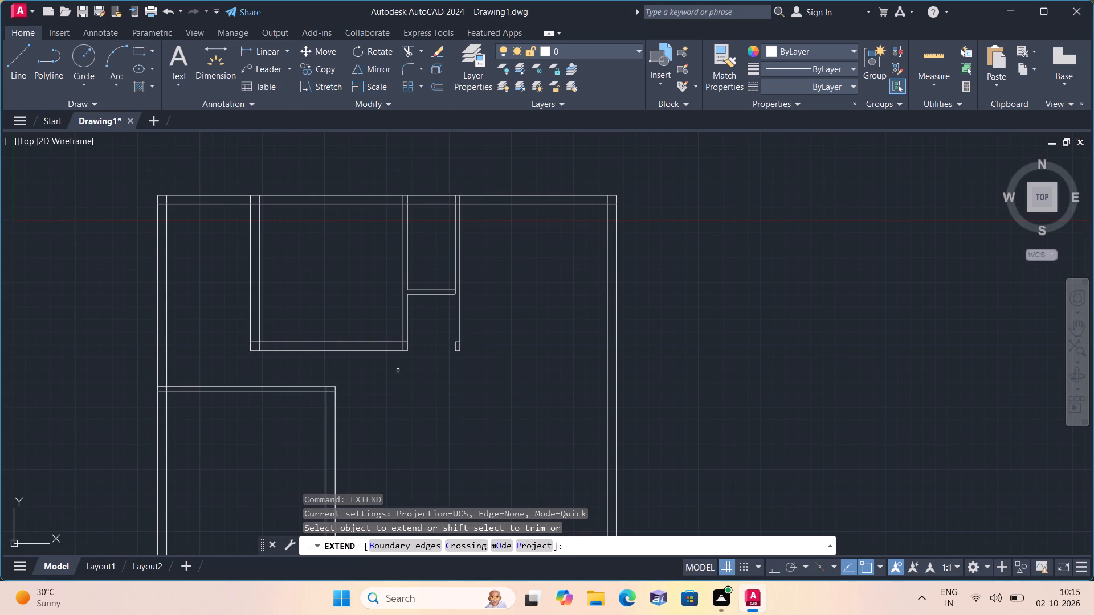
click(354, 321)
click(401, 387)
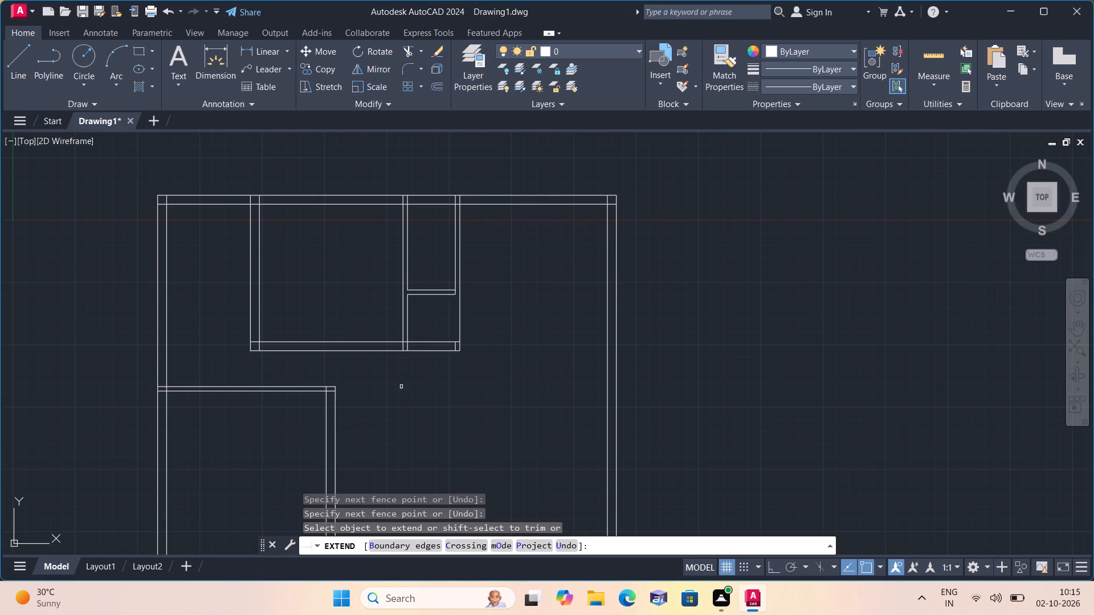
click(416, 334)
click(458, 397)
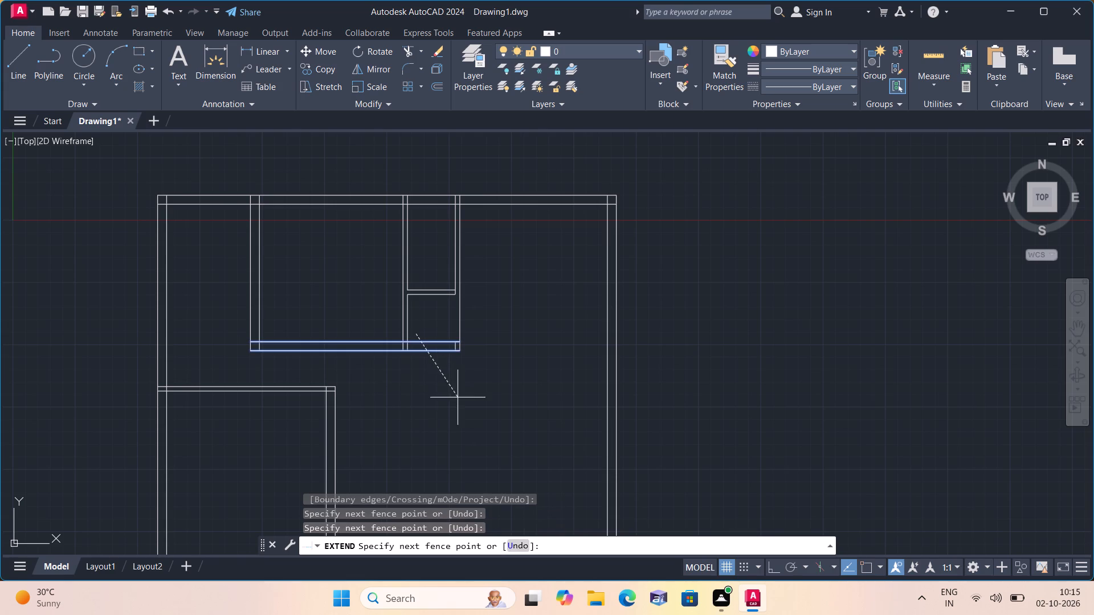
drag(442, 333, 448, 343)
click(510, 423)
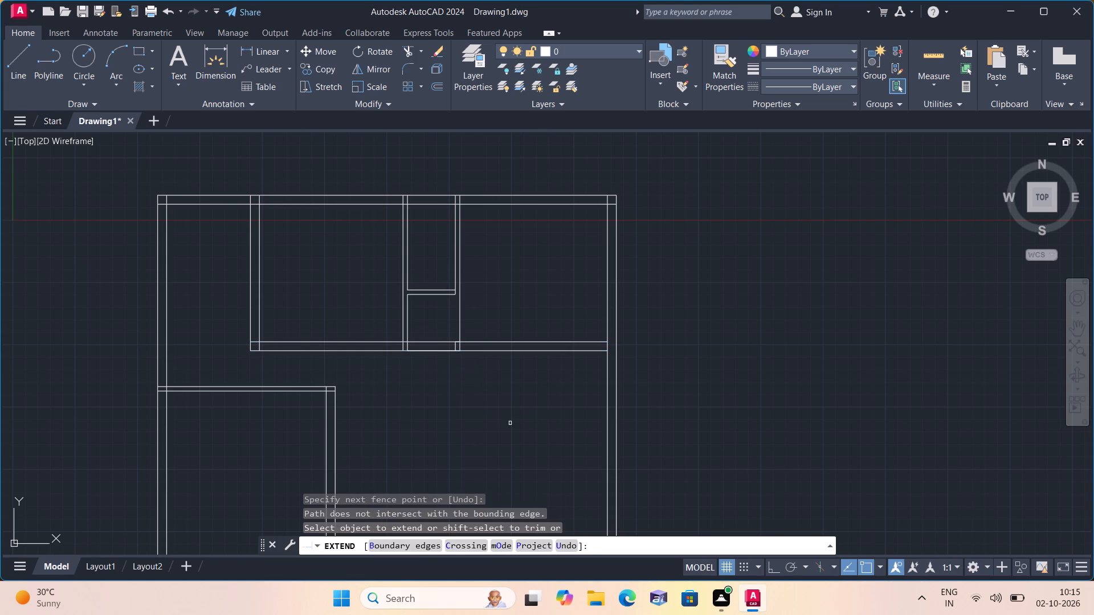
drag(553, 311, 552, 327)
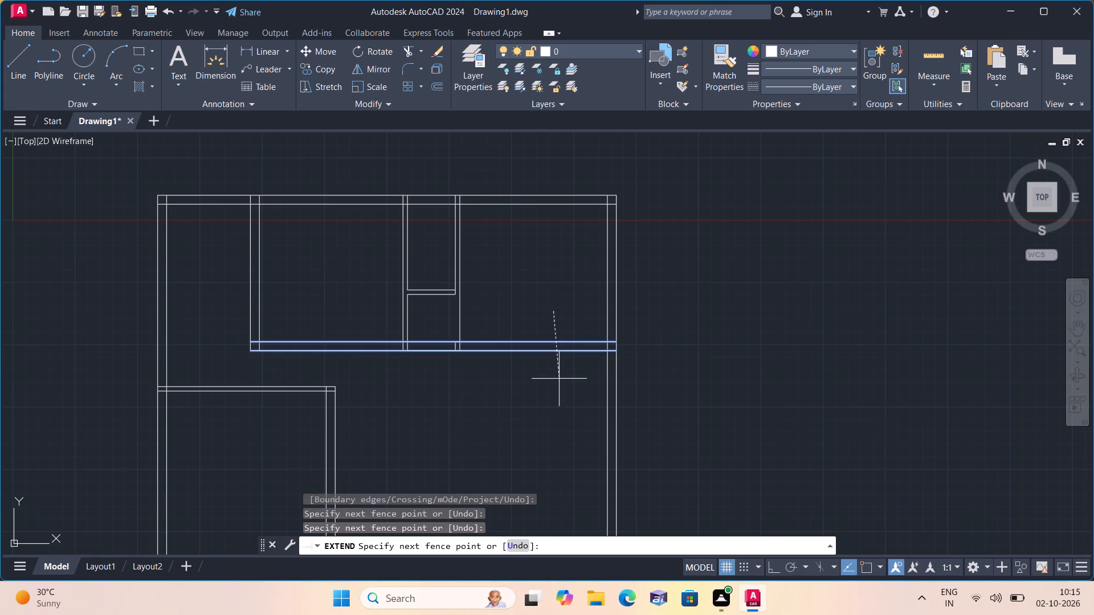
click(561, 389)
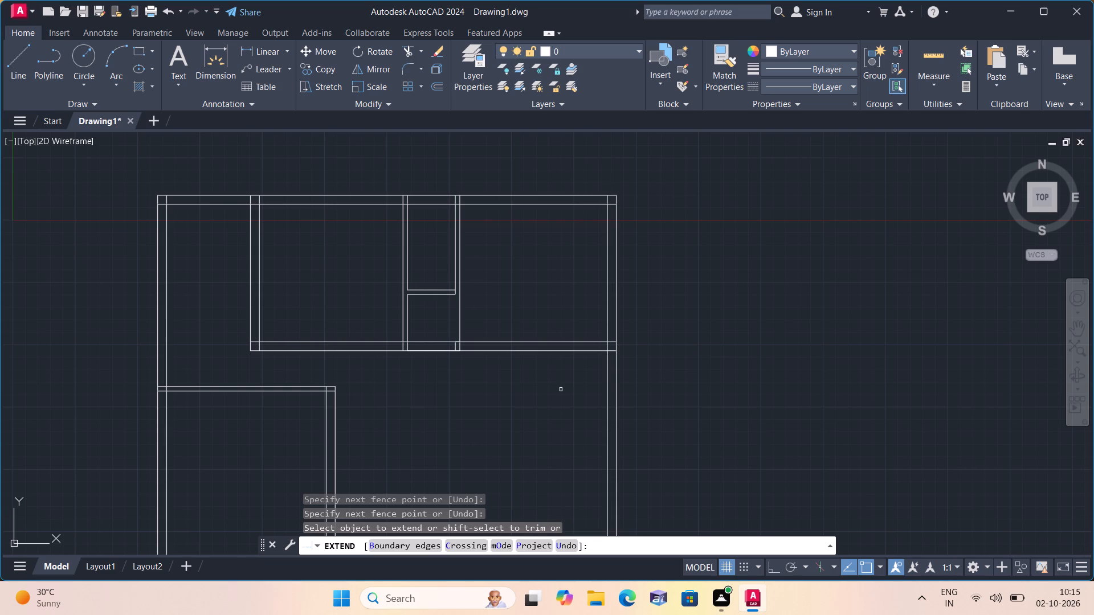
key(space)
Offset the right outer wall's inner face line 12'4" toward the inside of the plan.
text(off)
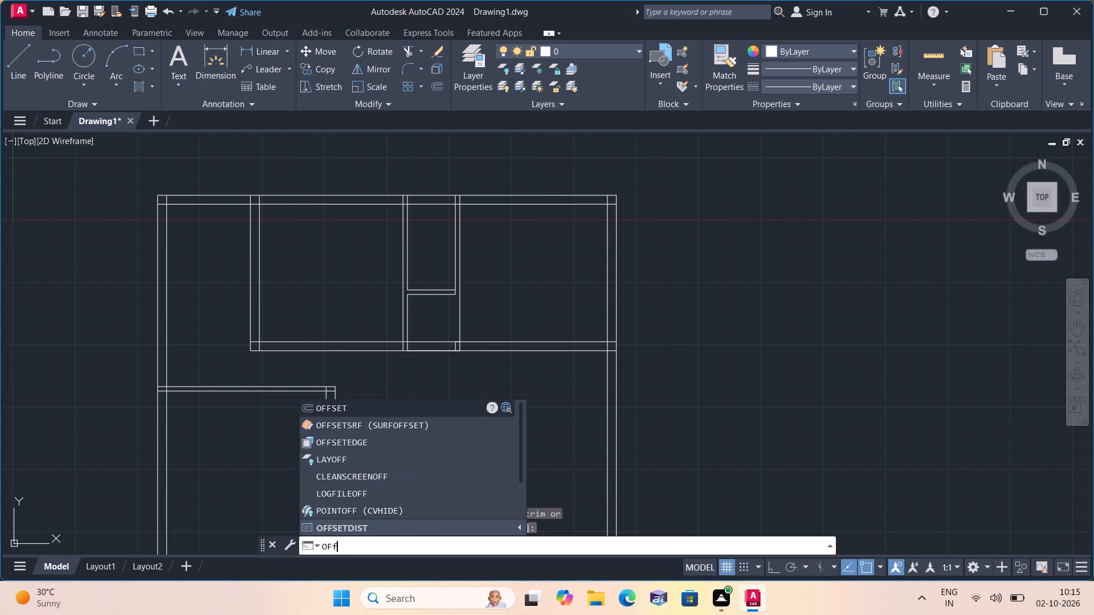
key(space)
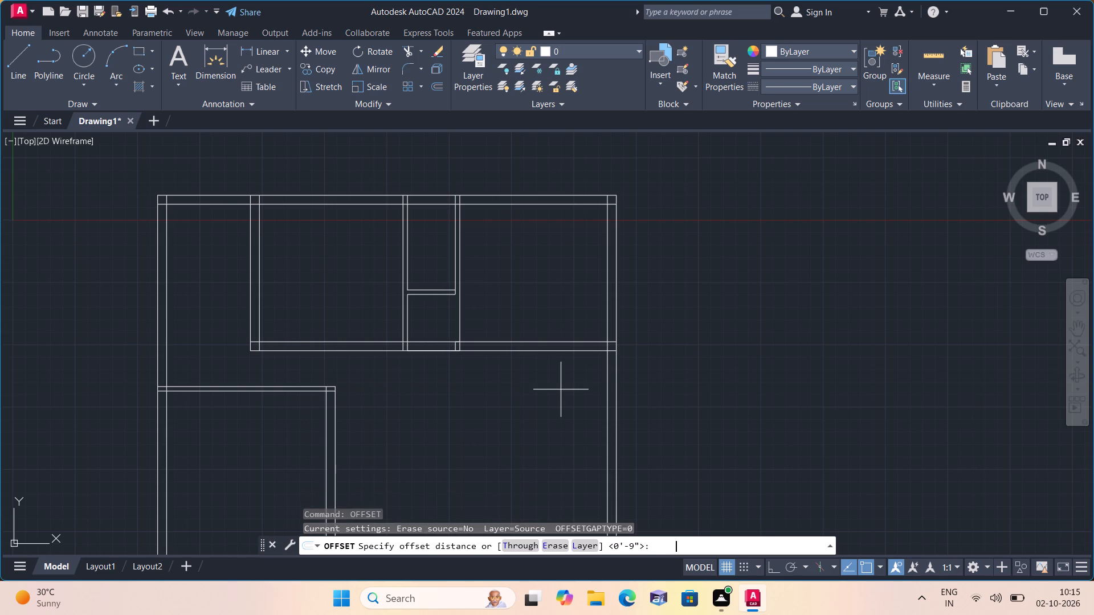
text(12'4)
key(shift+quotedbl)
key(space)
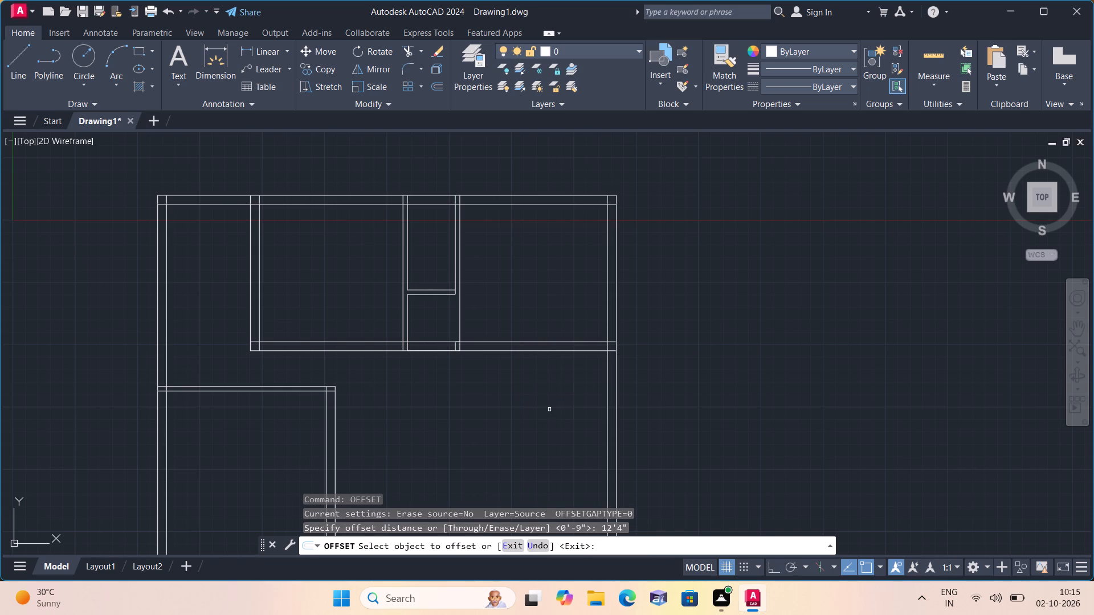
click(607, 397)
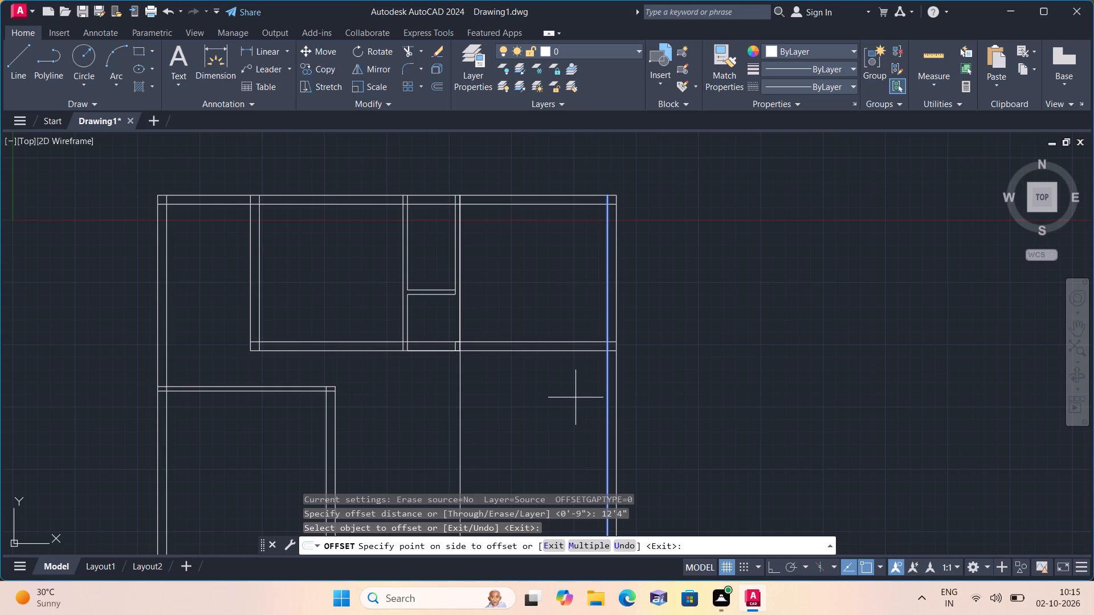
click(558, 400)
scroll(544, 401, down, 1)
middle_drag(541, 399, 535, 357)
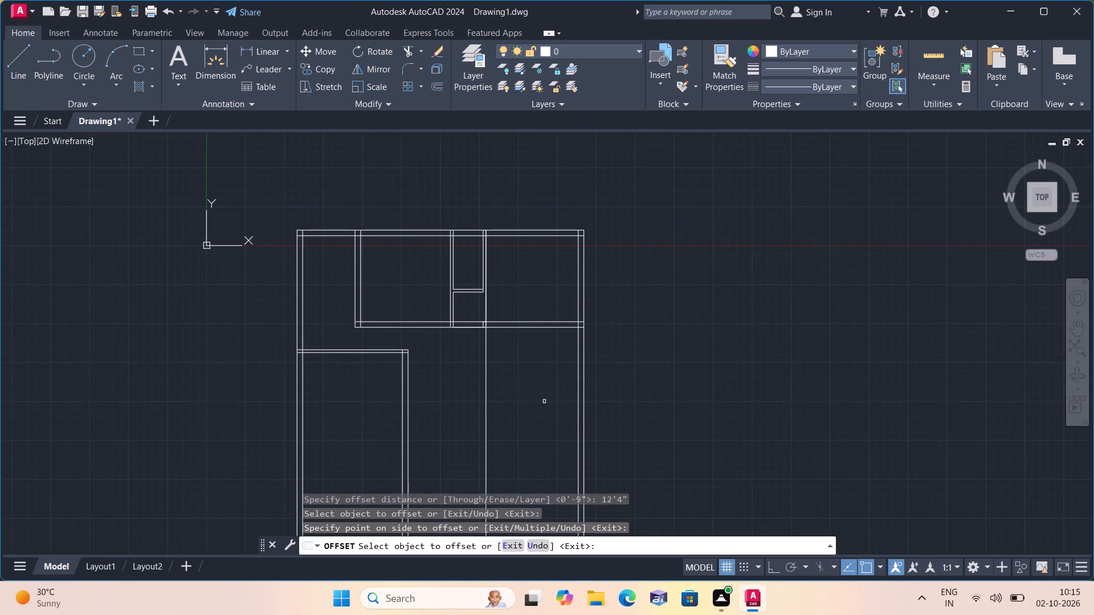
key(space)
Offset the new vertical line beside the right-hand rooms 4.5" toward the passage side to form a thin partition wall.
key(space)
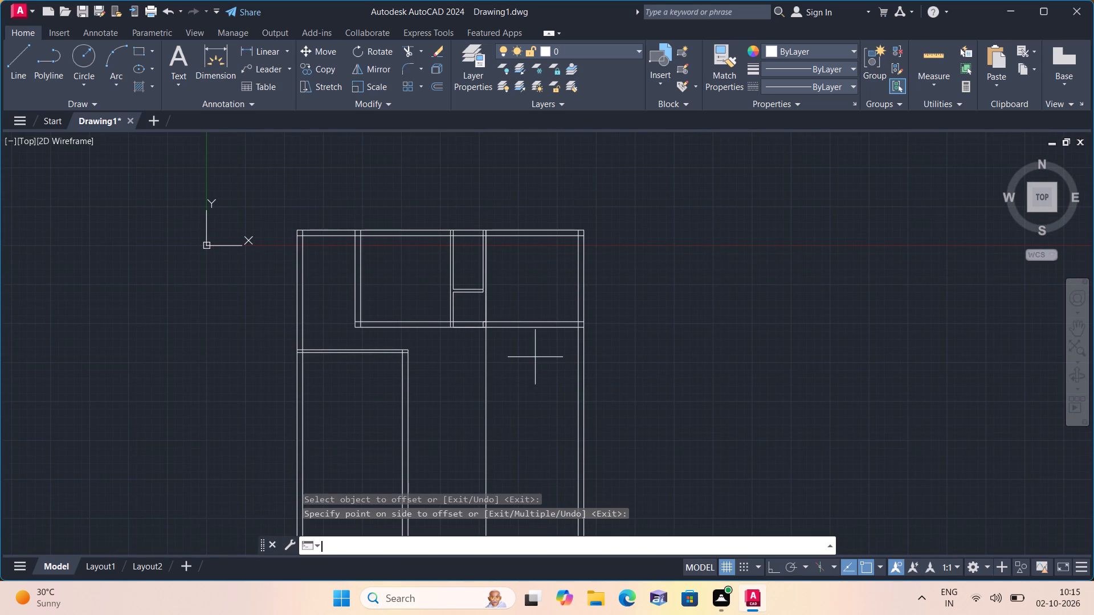
text(4.5")
key(space)
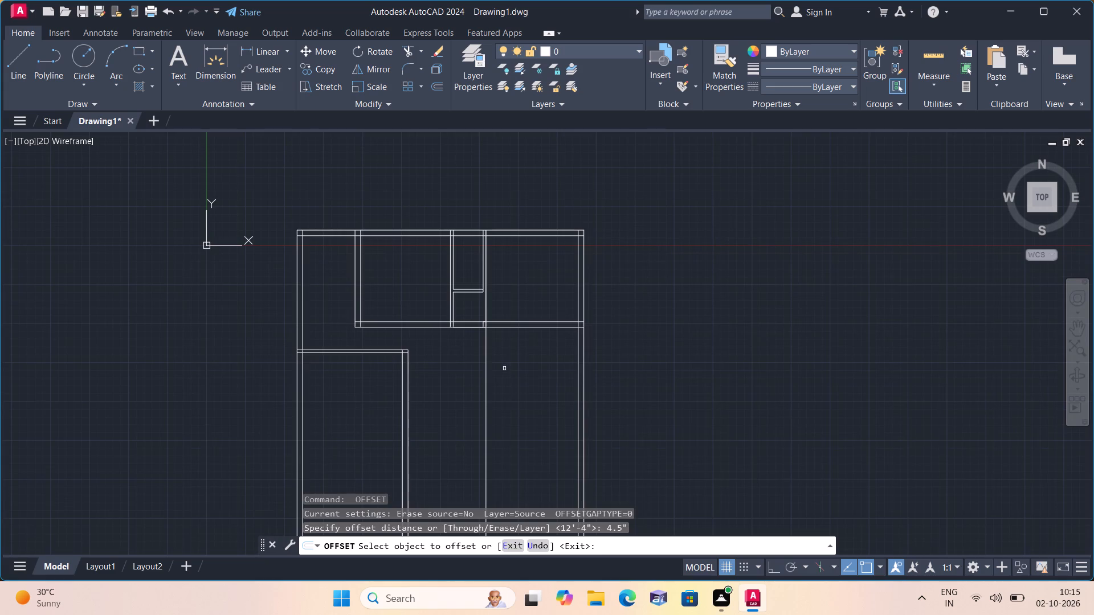
scroll(499, 376, up, 2)
click(463, 352)
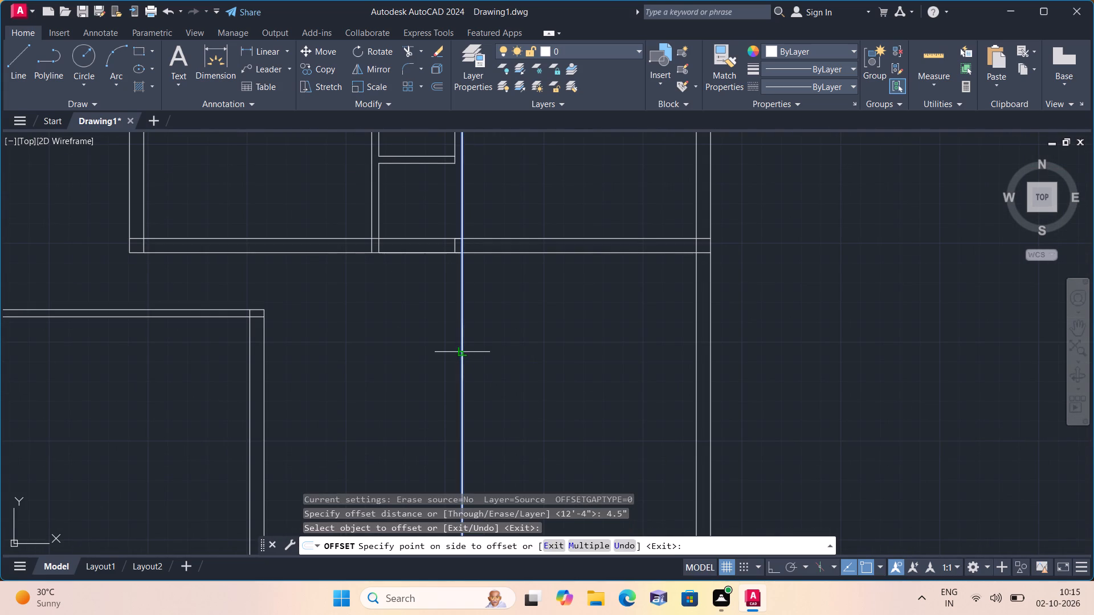
click(418, 359)
scroll(415, 359, down, 2)
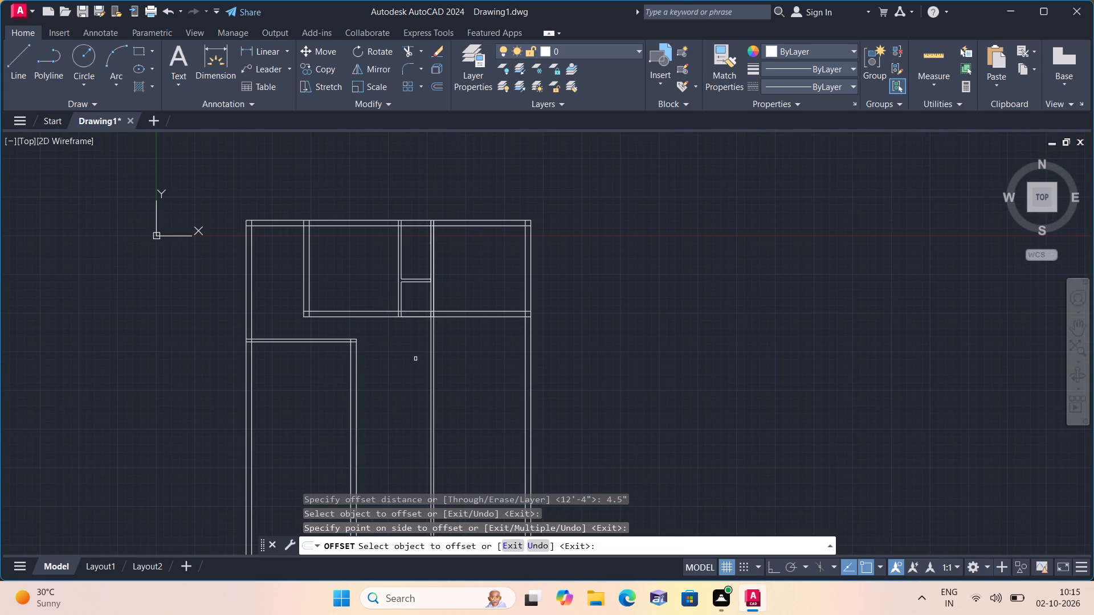
key(space)
Trim both lines of the 4.5" vertical partition where they cross the thickness of the upper room's 9" bottom wall.
text(trim)
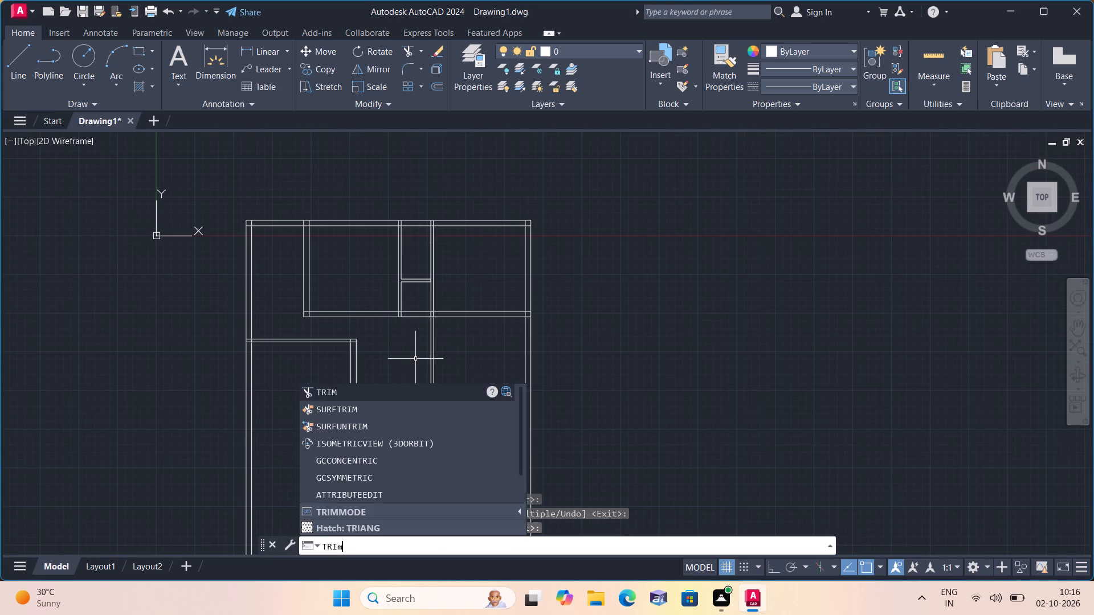
key(space)
scroll(415, 359, up, 1)
scroll(450, 286, up, 4)
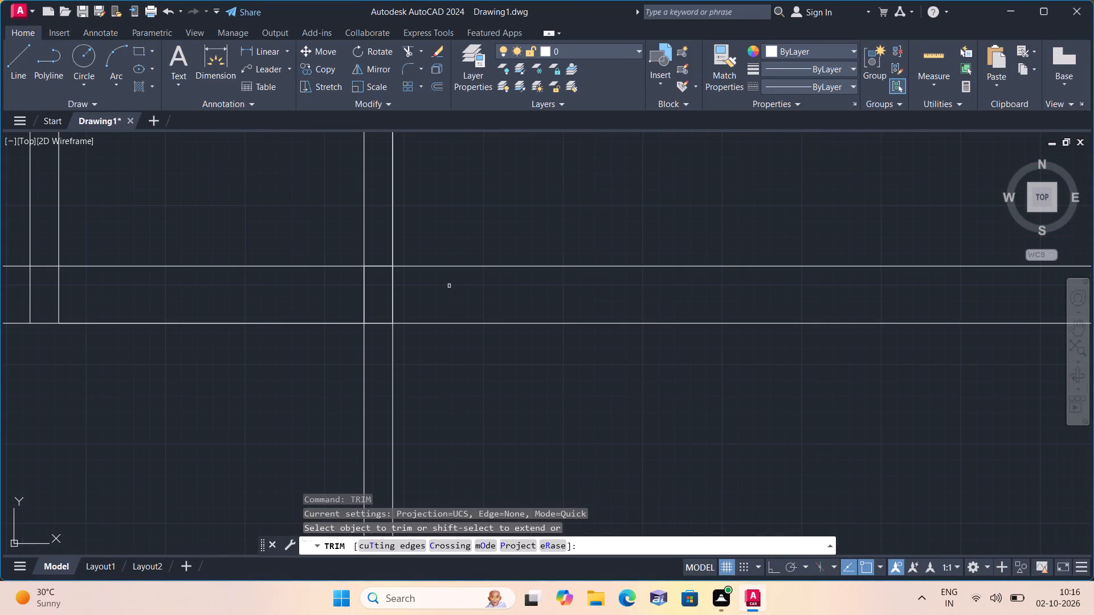
click(449, 286)
click(356, 301)
scroll(355, 301, down, 4)
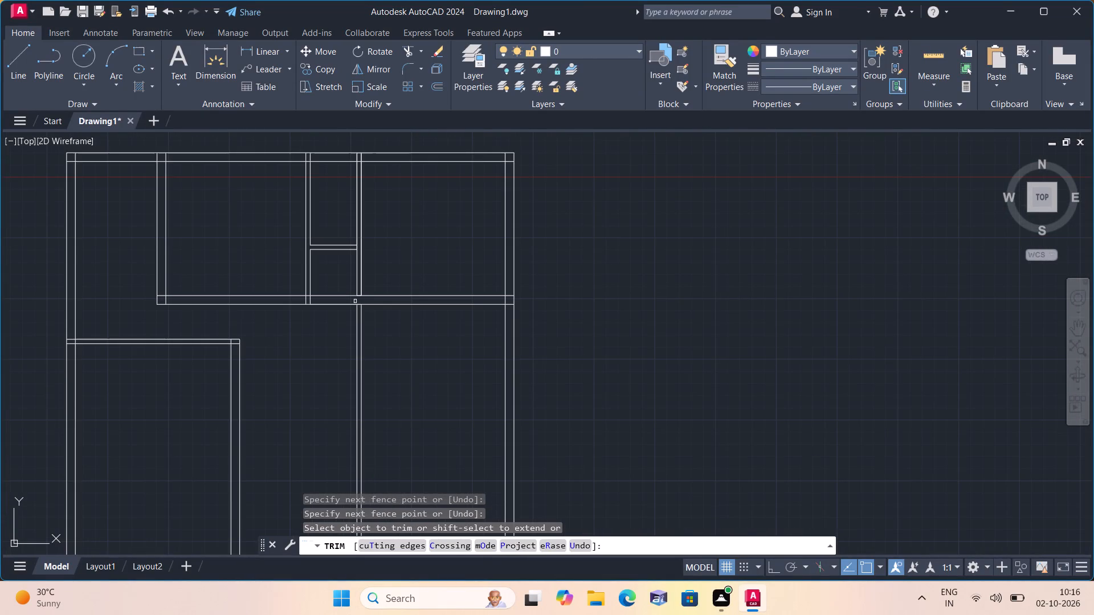
key(space)
Delete the two leftover vertical line pieces of the new partition above the upper room's 9" bottom wall.
scroll(356, 297, up, 4)
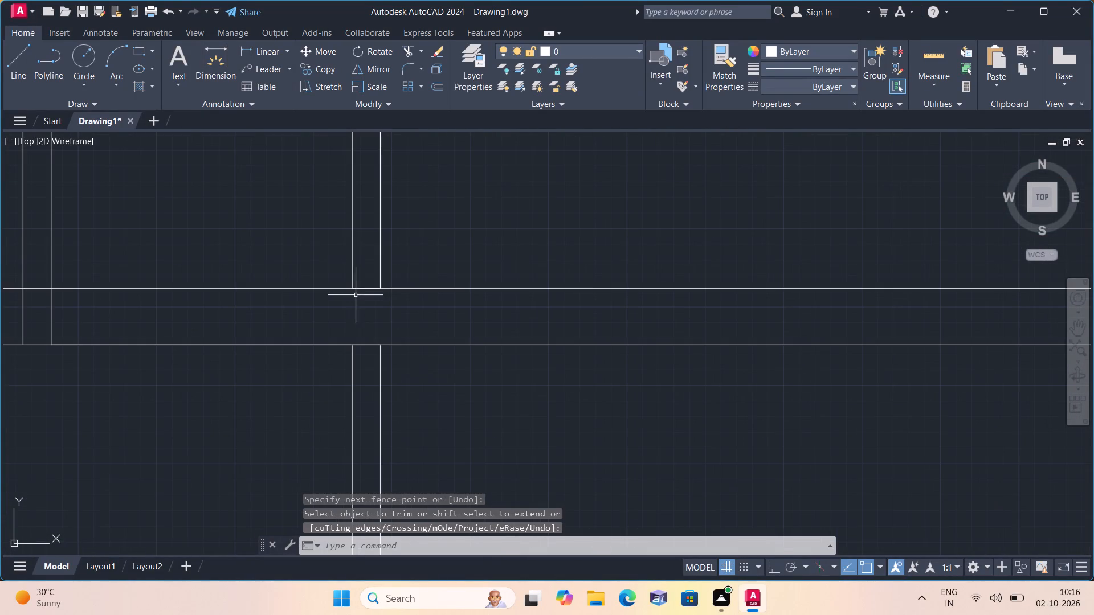
click(350, 248)
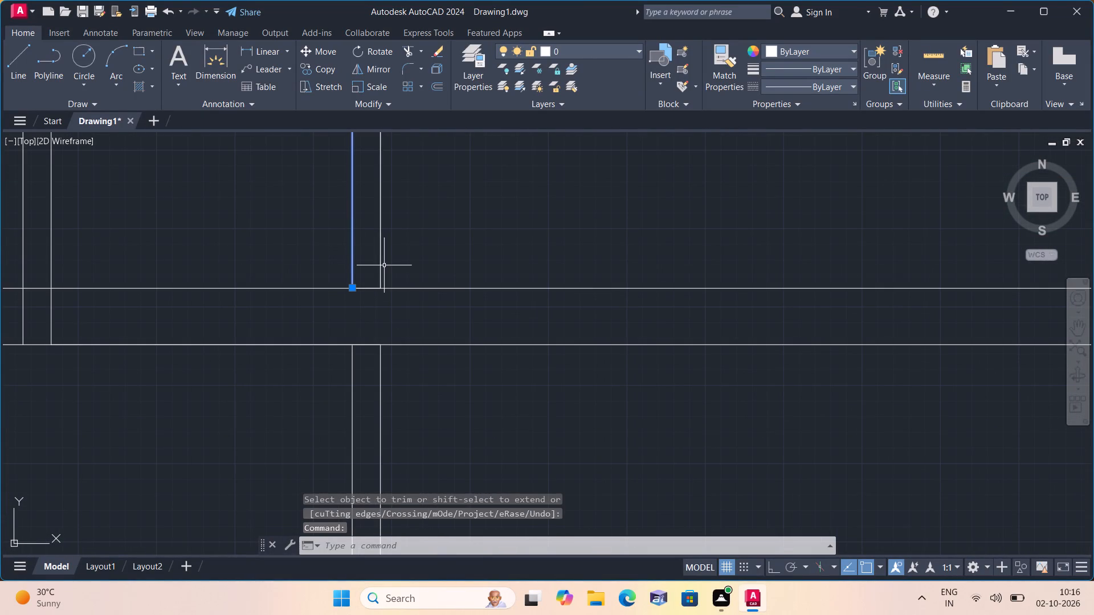
click(382, 264)
scroll(390, 263, down, 3)
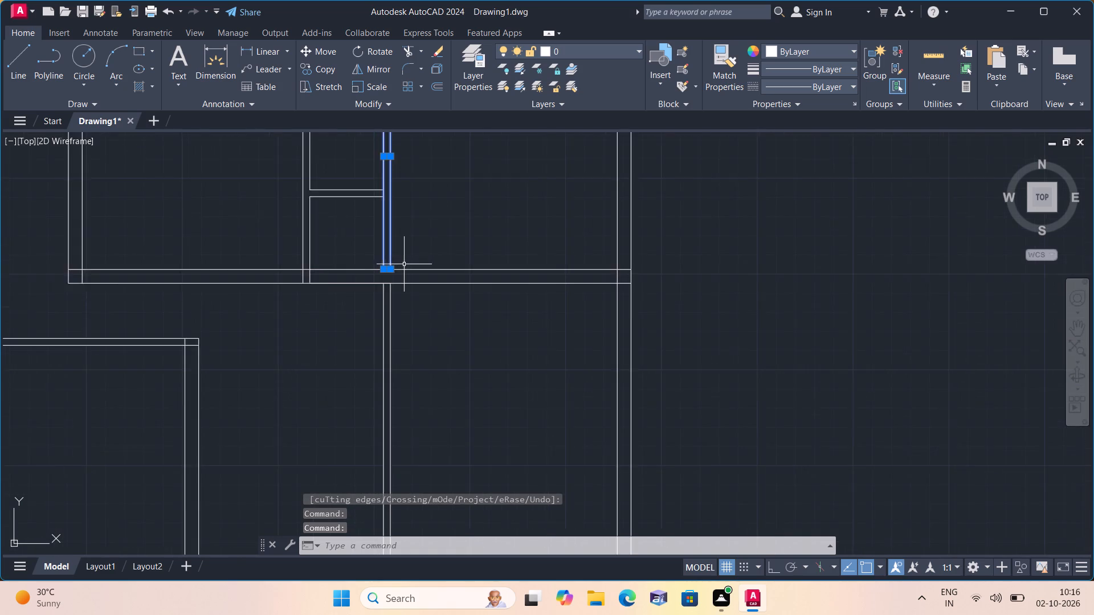
scroll(410, 264, down, 1)
key(Delete)
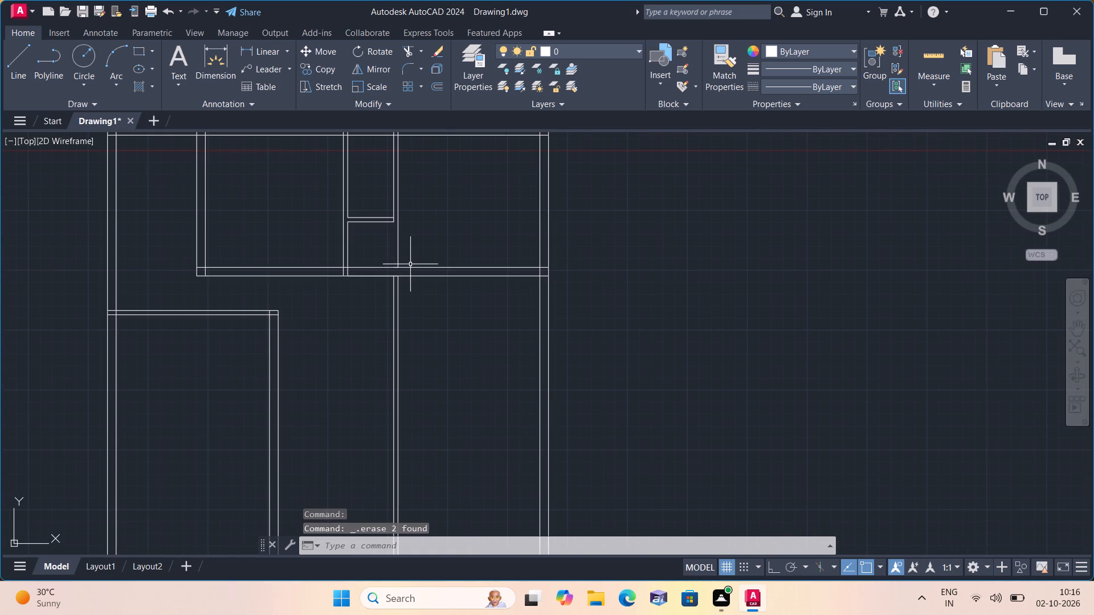
Offset the lower line of the upper room's 9" bottom wall 12'2" downward.
scroll(403, 303, down, 1)
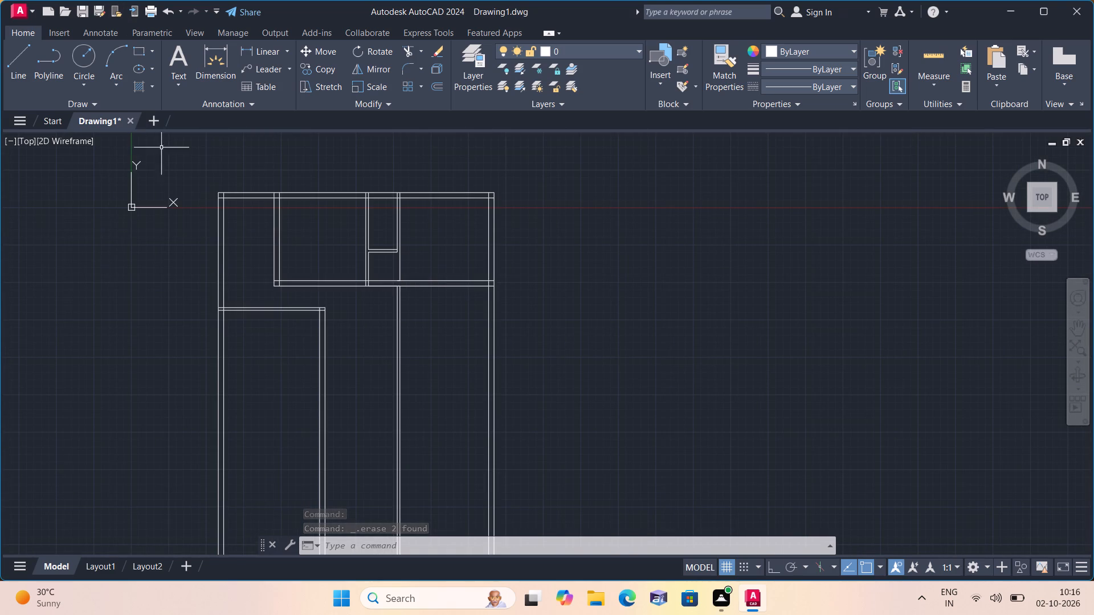
middle_drag(313, 405, 373, 361)
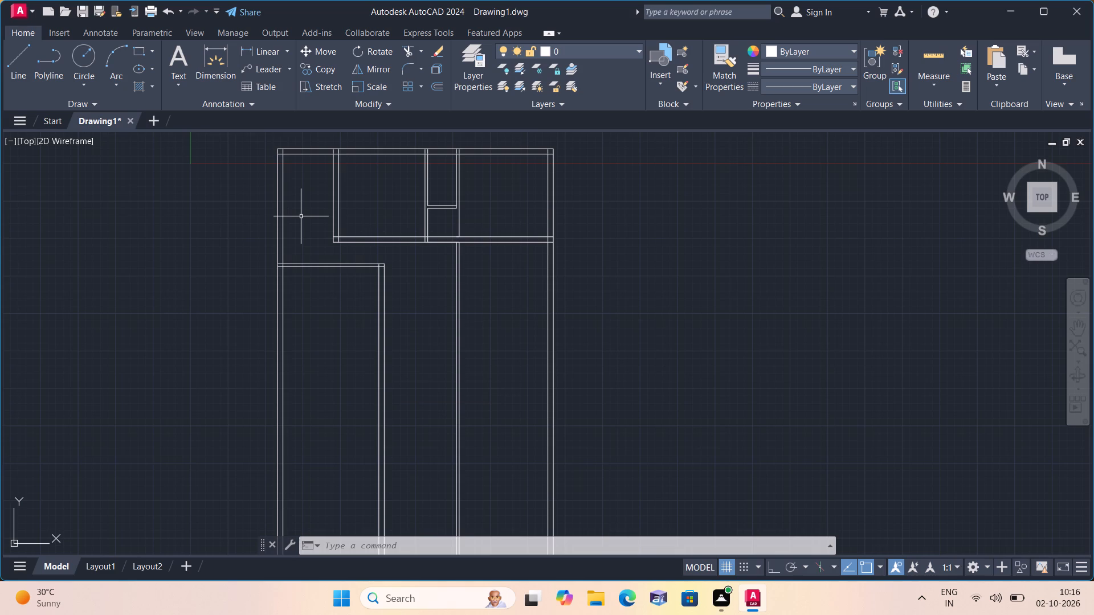
text(off)
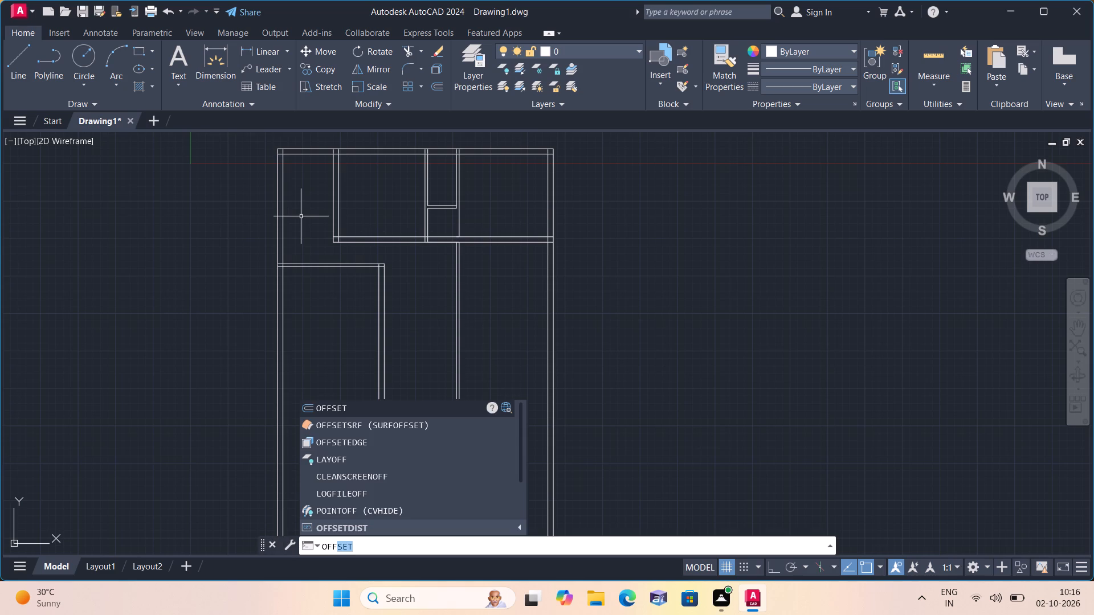
key(space)
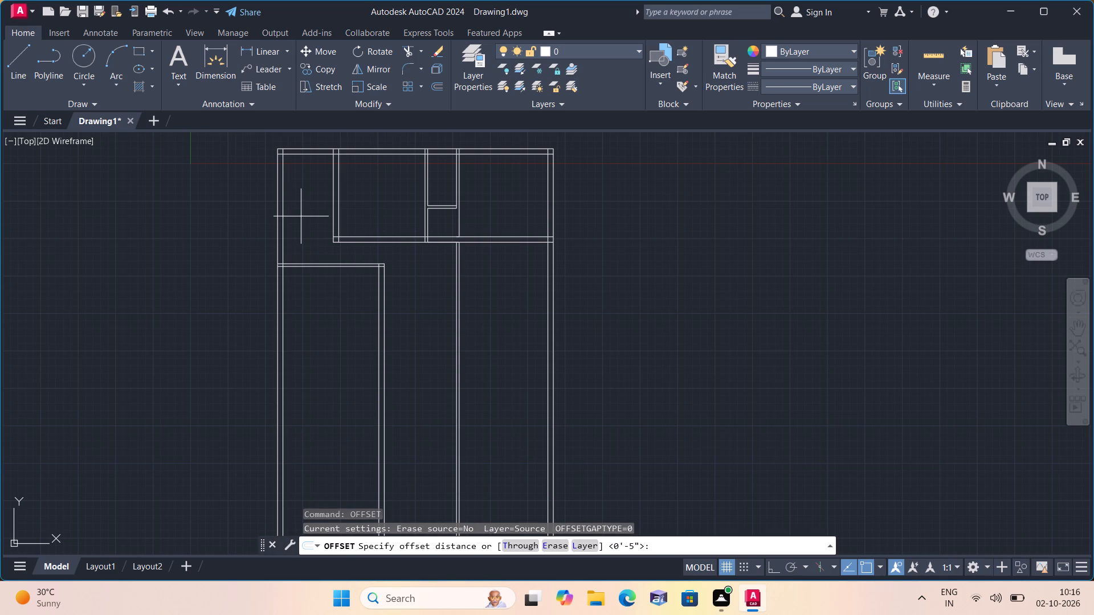
text(12'2")
key(space)
scroll(473, 249, up, 2)
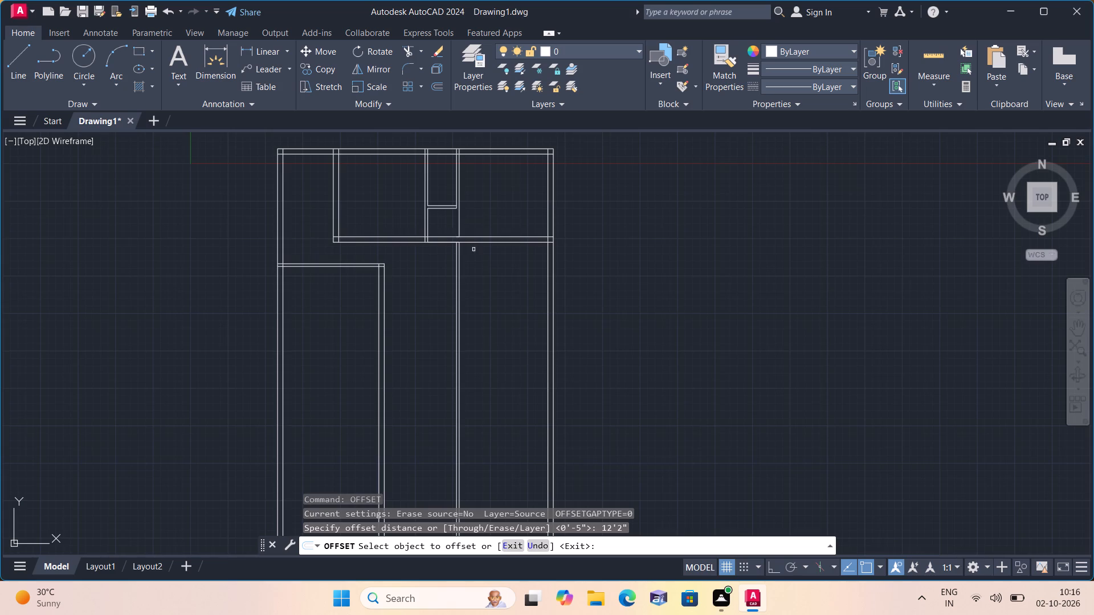
click(474, 232)
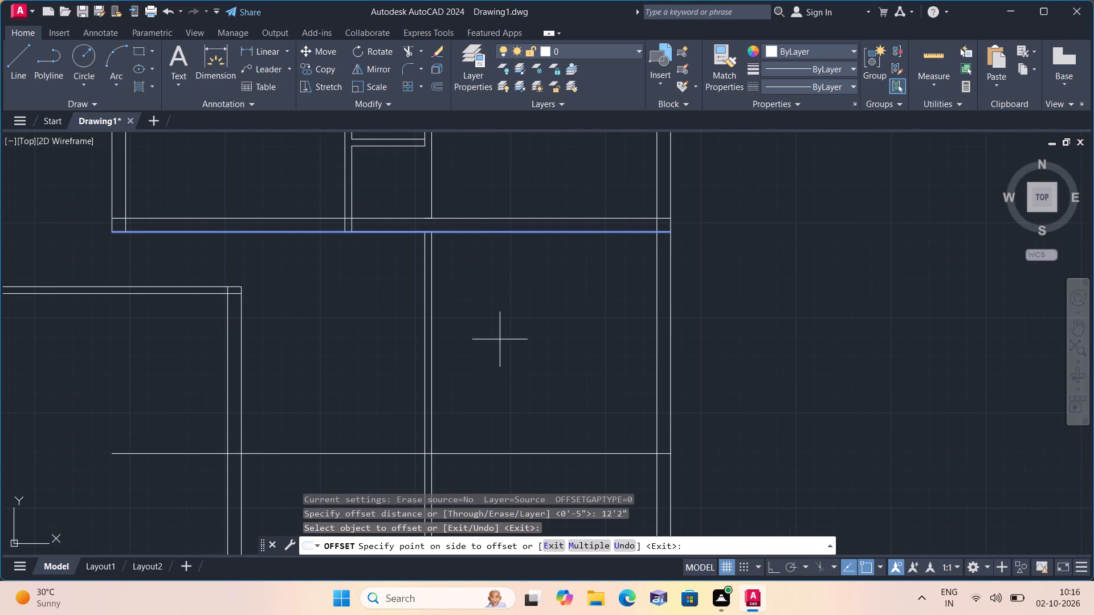
click(500, 339)
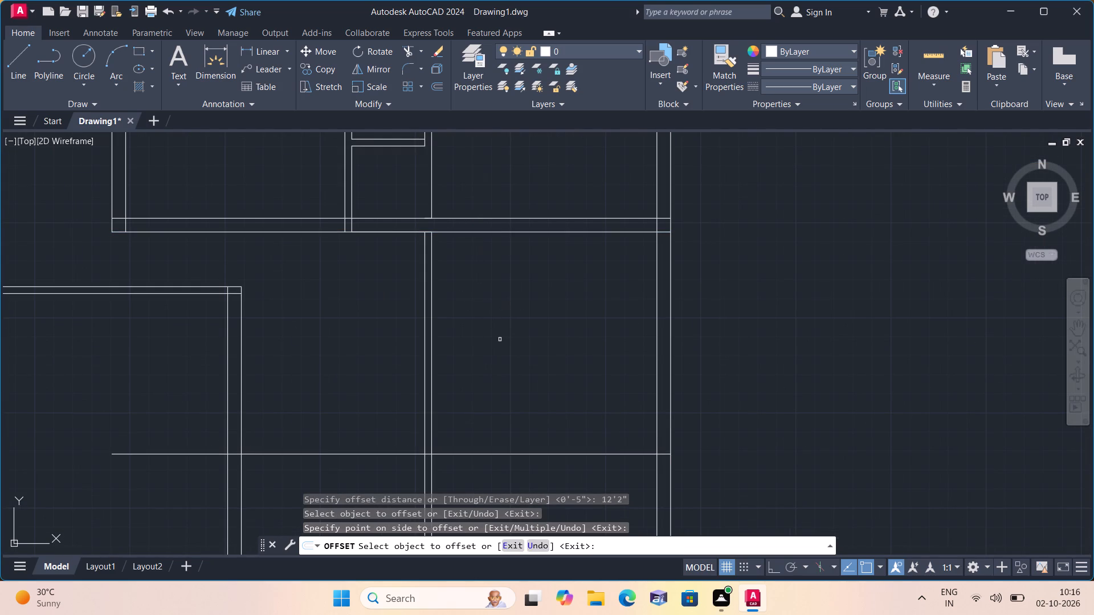
key(space)
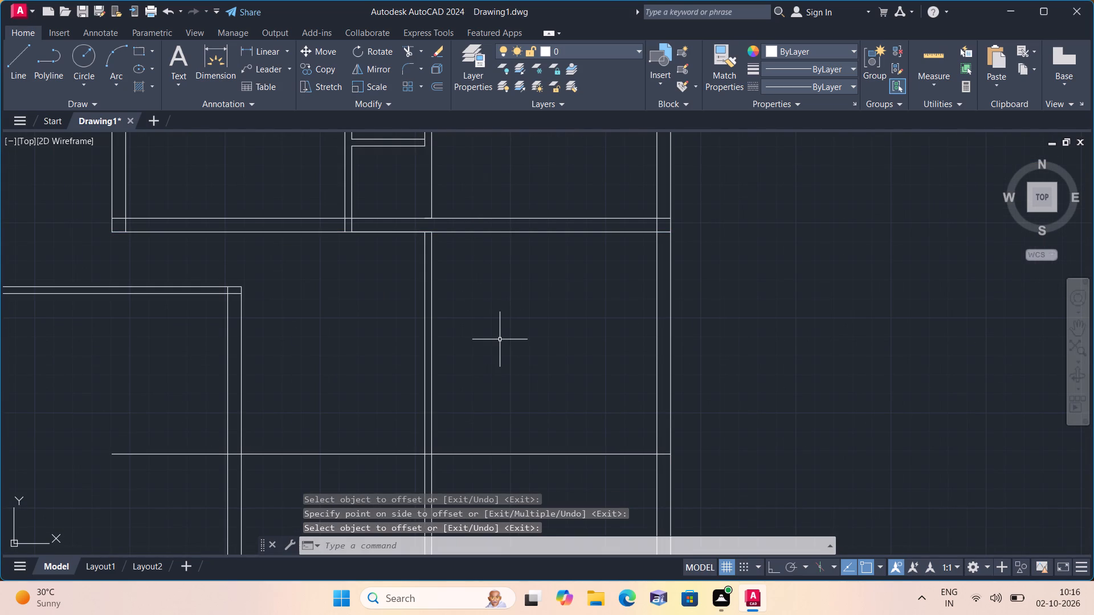
Offset the new horizontal line 9" downward to form the wall's thickness.
key(space)
key(9)
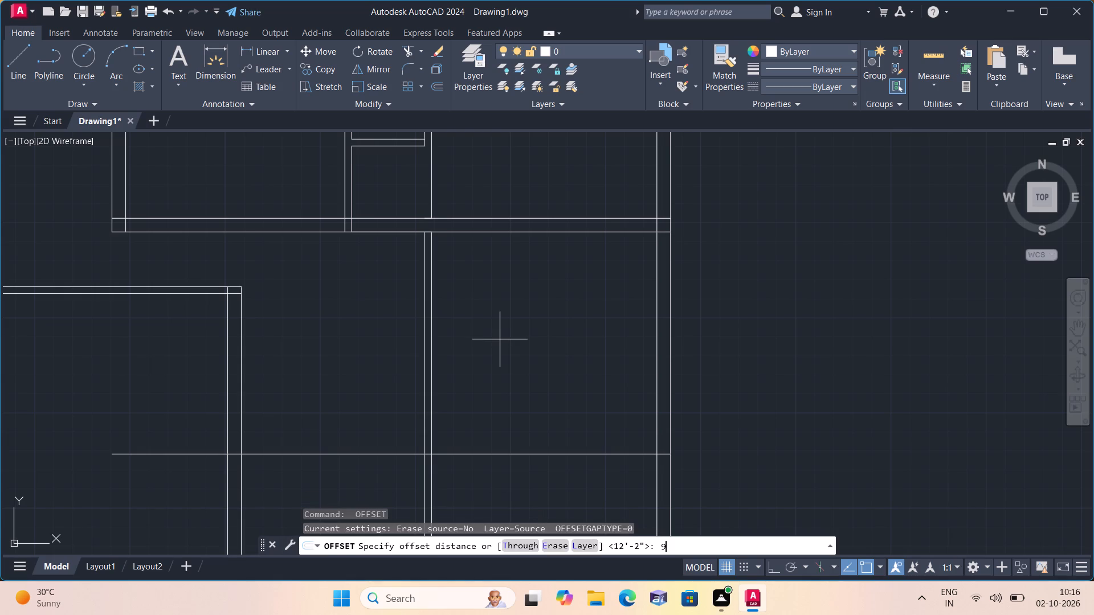
text(")
key(space)
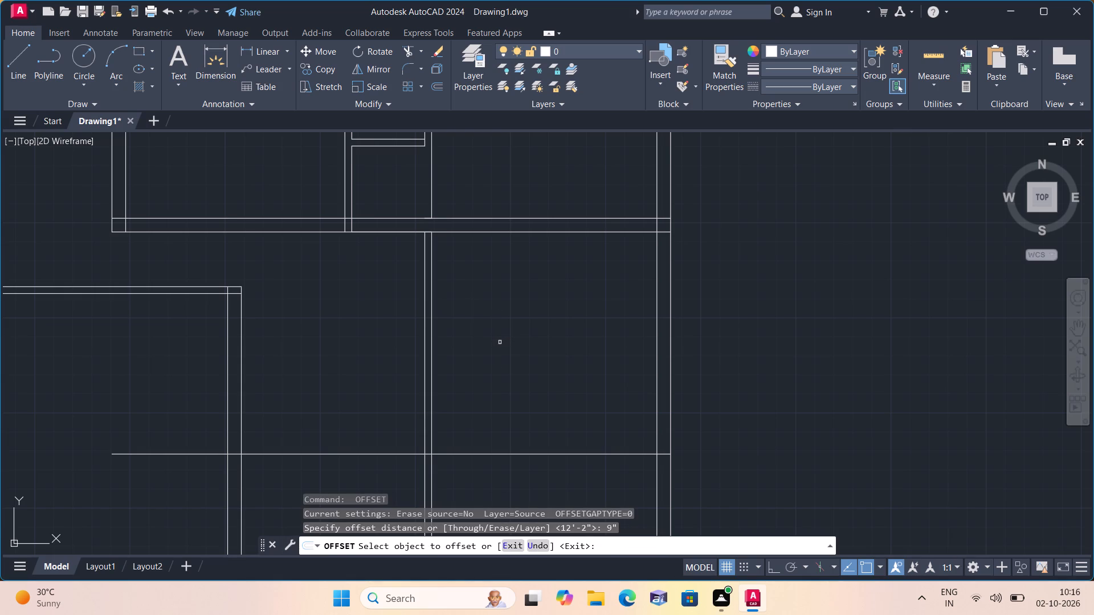
middle_drag(508, 394, 488, 310)
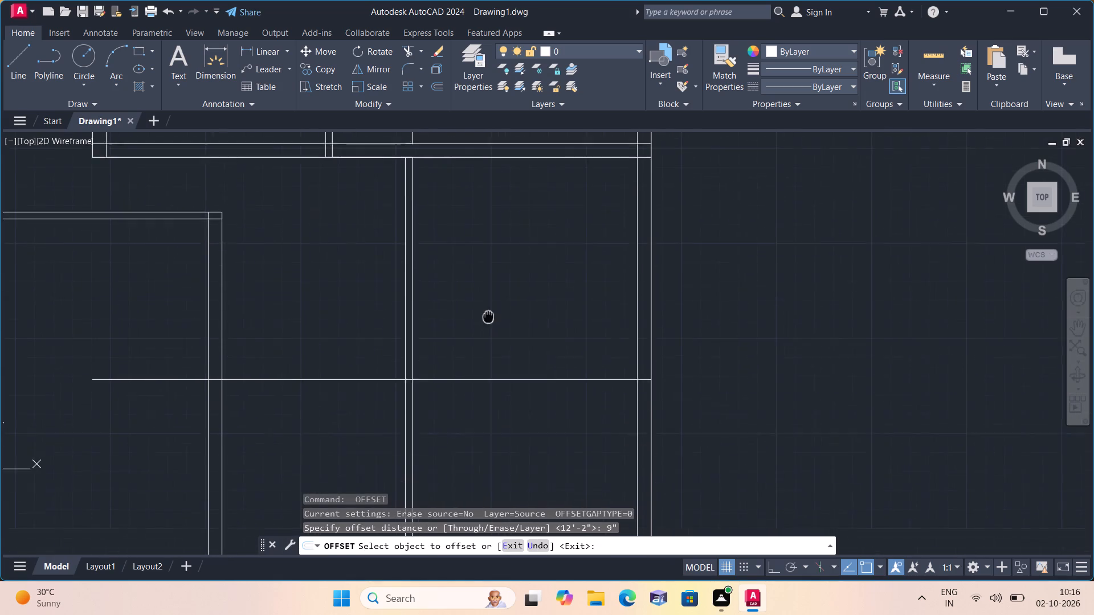
scroll(489, 312, down, 1)
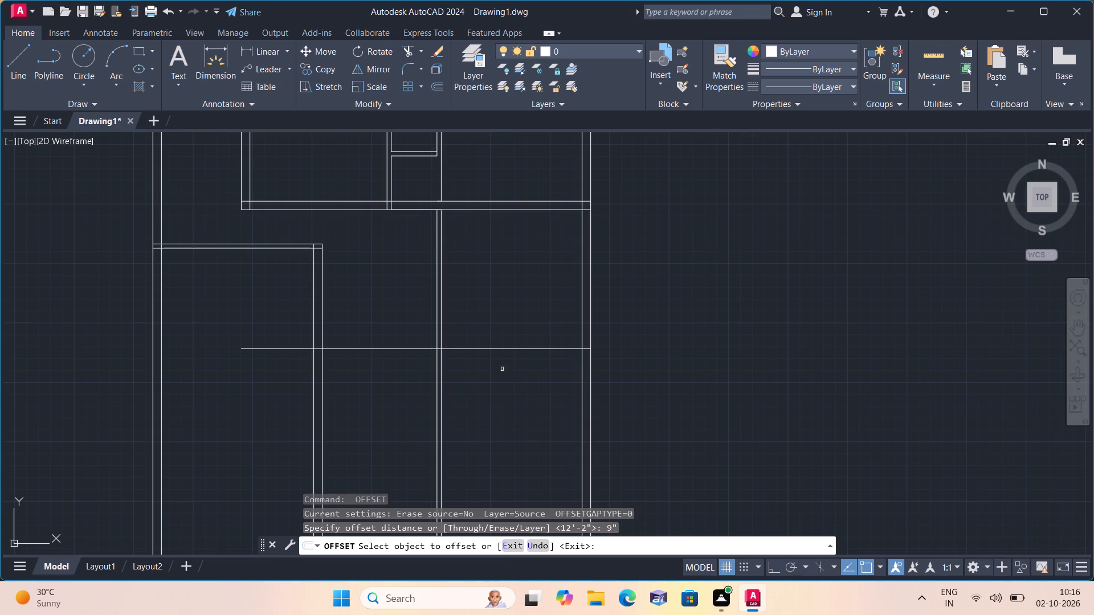
click(498, 352)
click(497, 350)
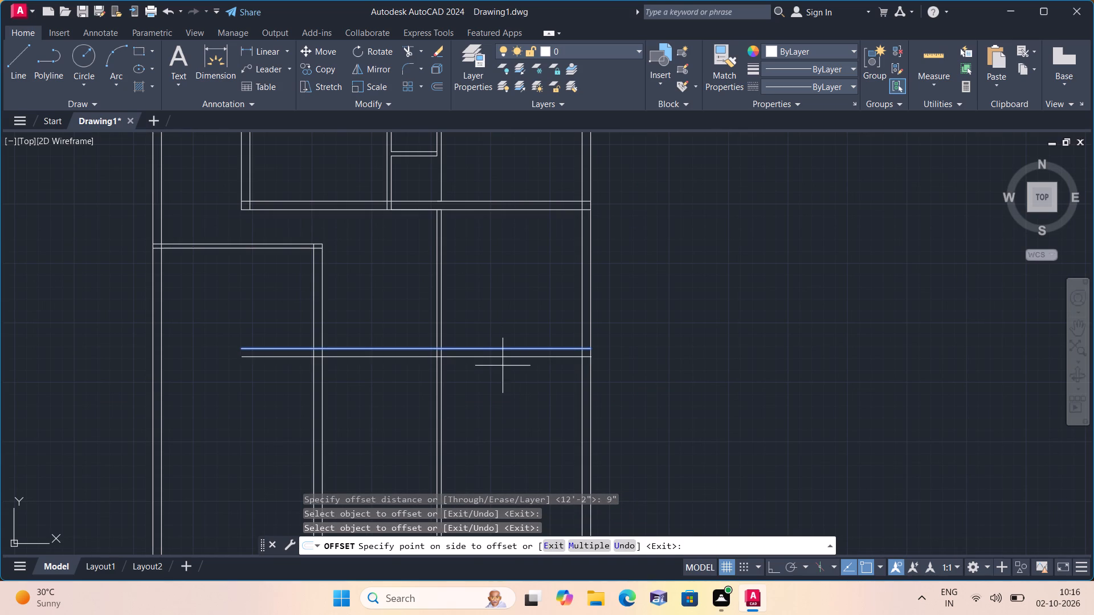
click(507, 382)
scroll(507, 382, down, 1)
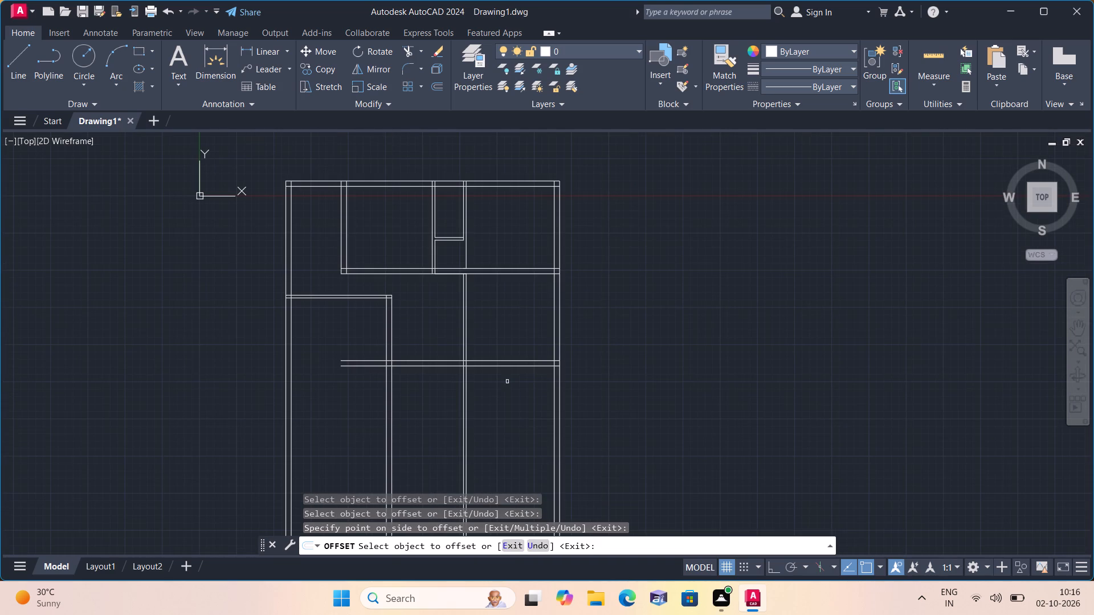
key(space)
Trim both lines of the new 9" horizontal wall across the passage between the left room and the 4.5" partition.
text(tr)
text(im)
key(space)
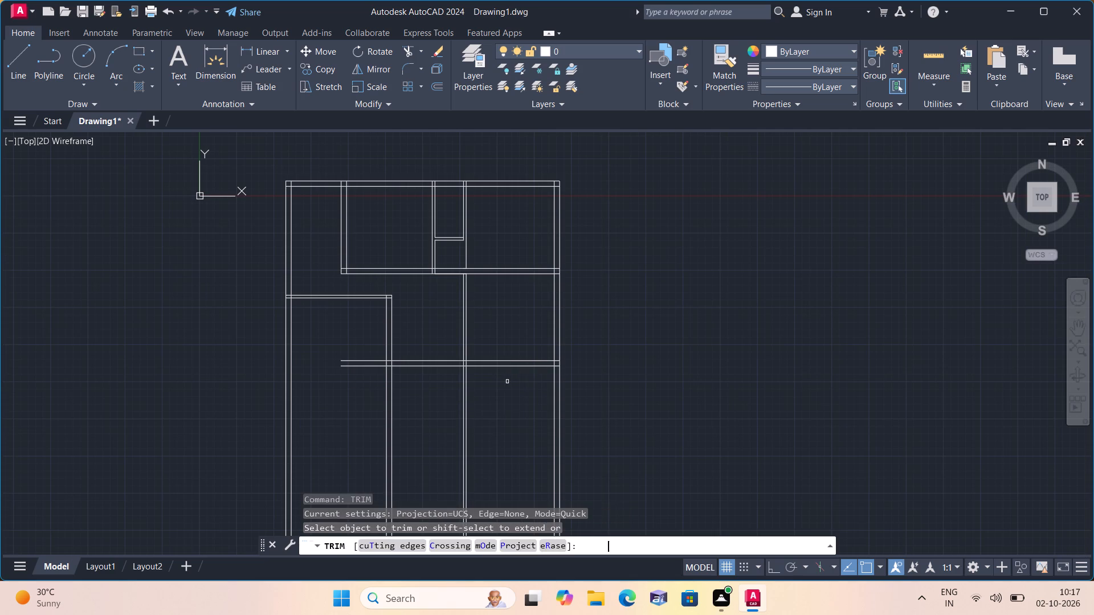
click(438, 354)
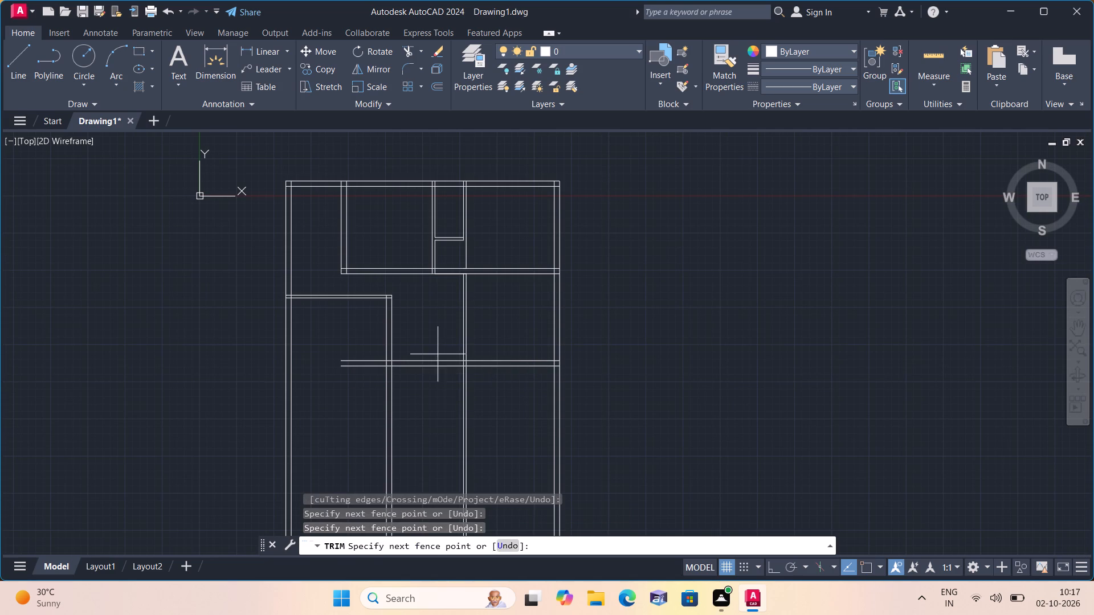
click(436, 393)
Trim the remaining pieces of both new horizontal lines inside the left room and within its right wall's thickness.
scroll(414, 382, up, 2)
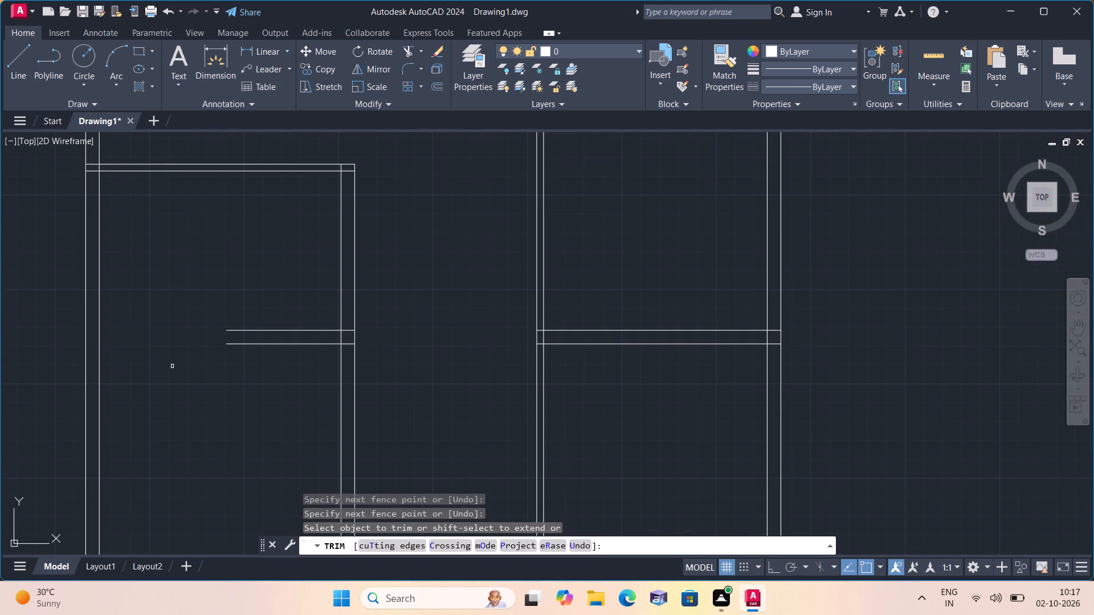
click(168, 360)
click(262, 333)
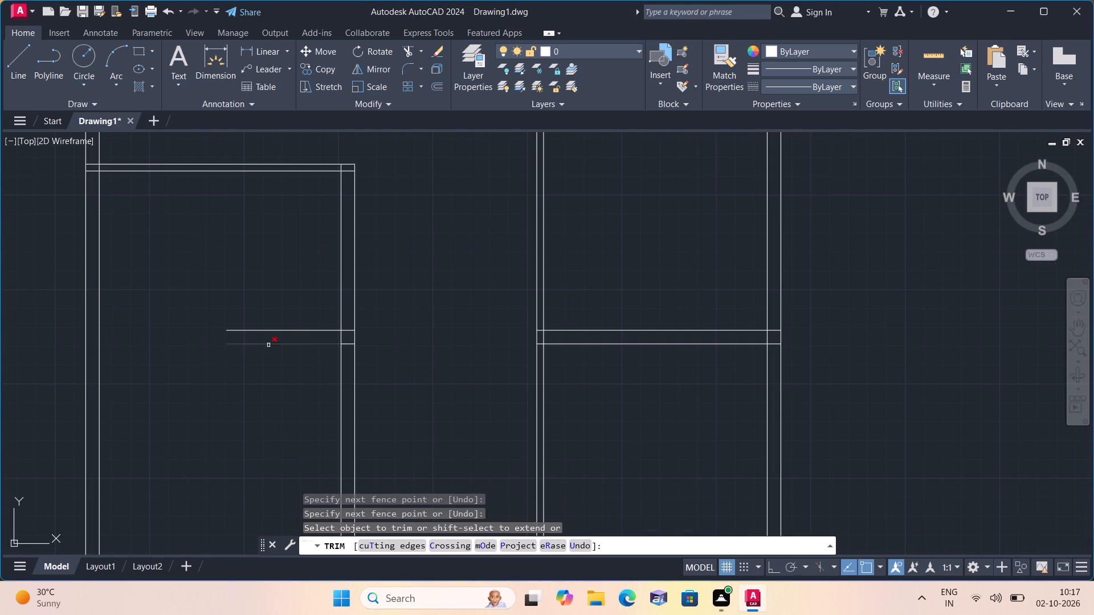
click(270, 348)
click(275, 319)
scroll(336, 329, up, 3)
click(366, 326)
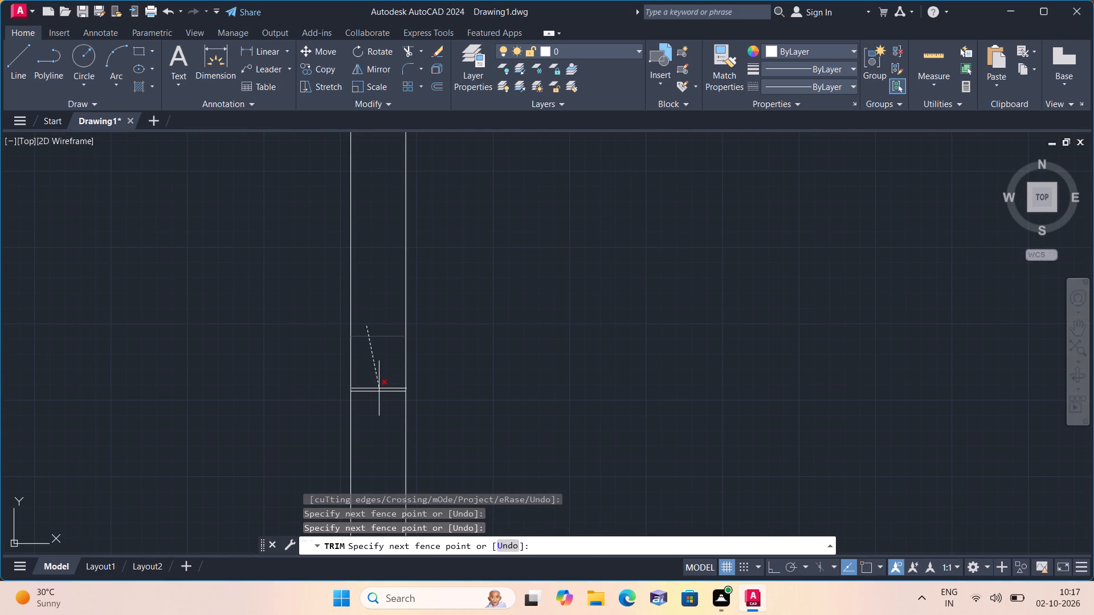
click(383, 401)
scroll(383, 401, down, 4)
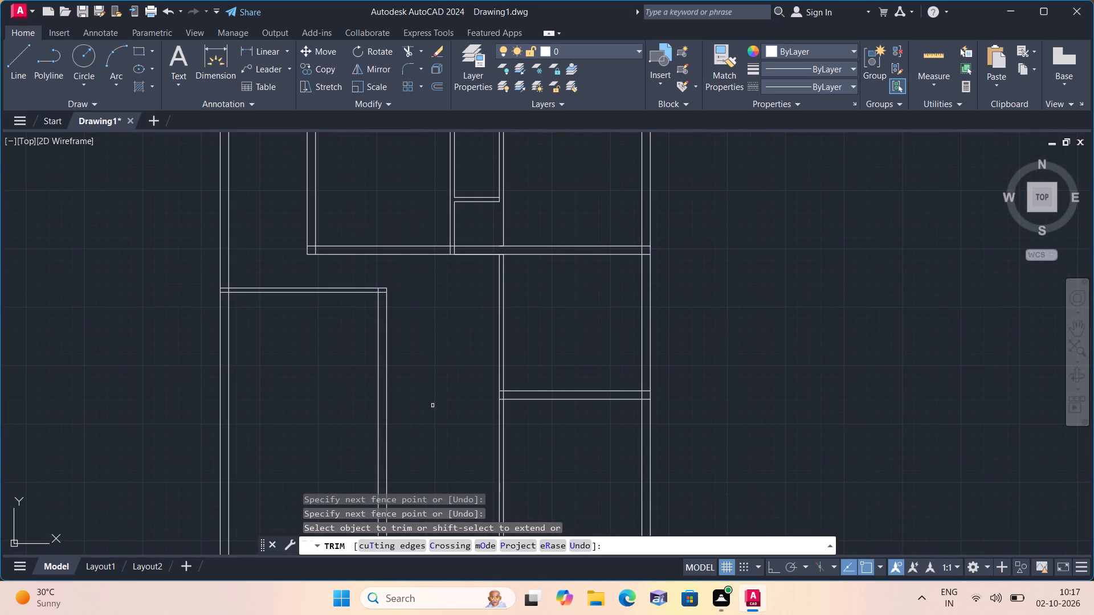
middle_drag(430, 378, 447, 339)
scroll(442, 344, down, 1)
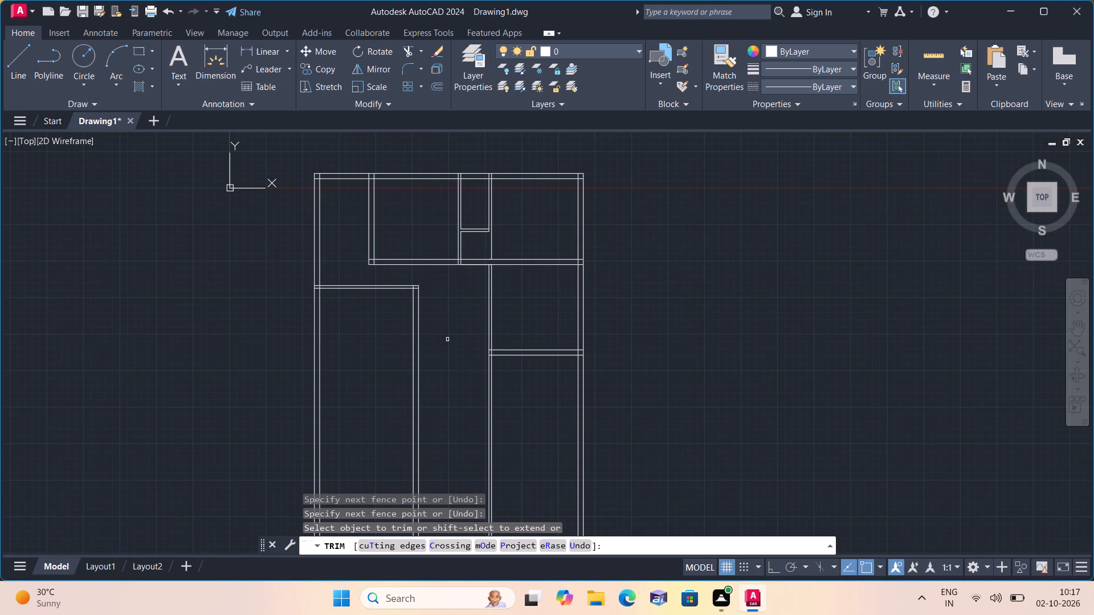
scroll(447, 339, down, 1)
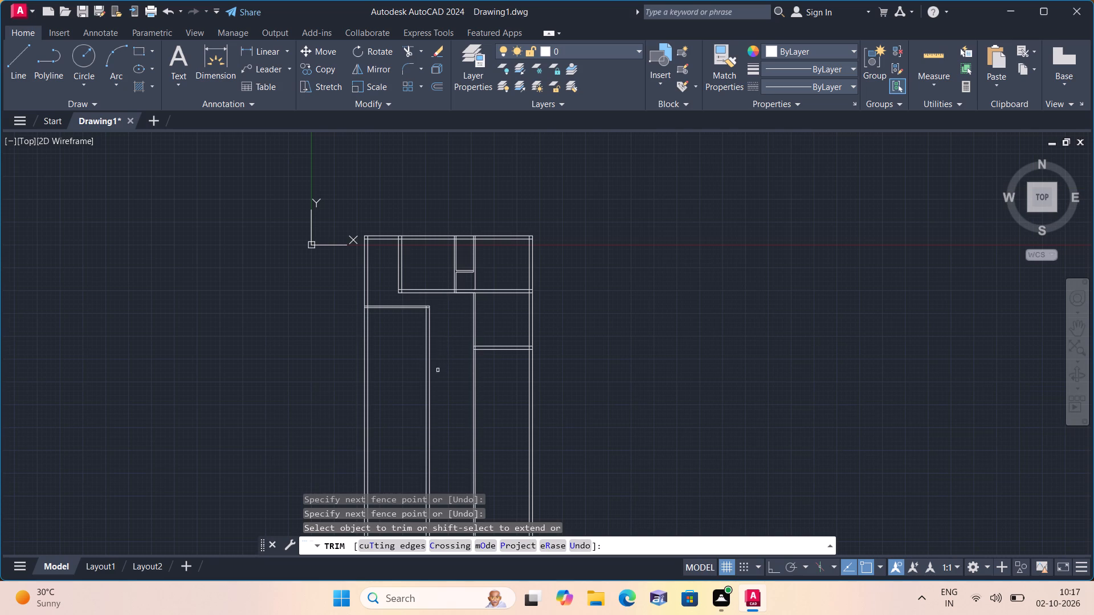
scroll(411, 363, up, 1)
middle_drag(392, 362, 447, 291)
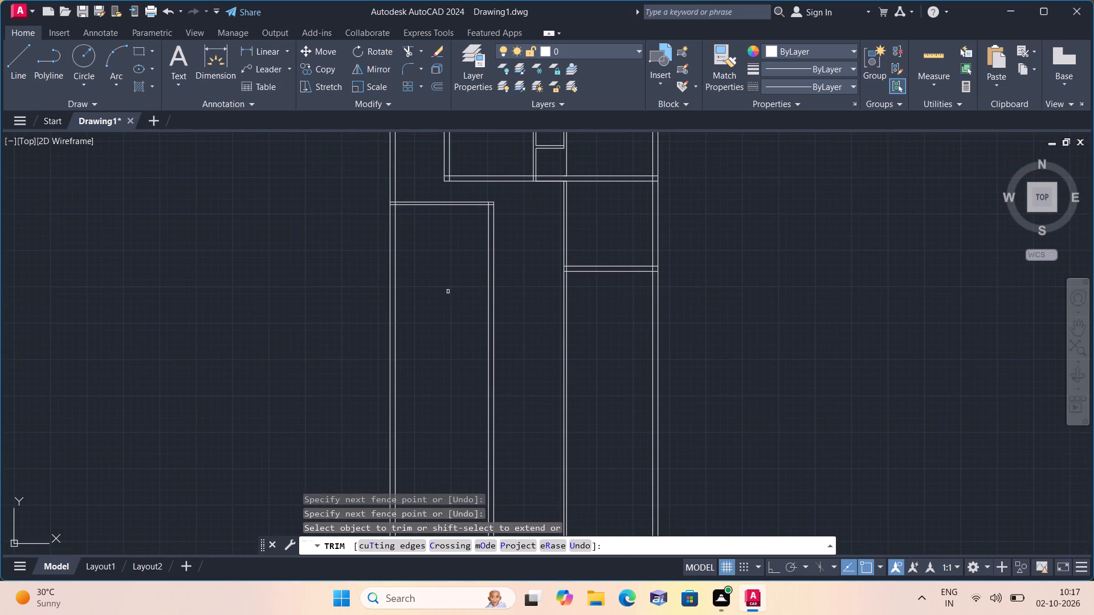
Offset the lower line of the left room's 4.5" top wall 11'6" downward.
key(space)
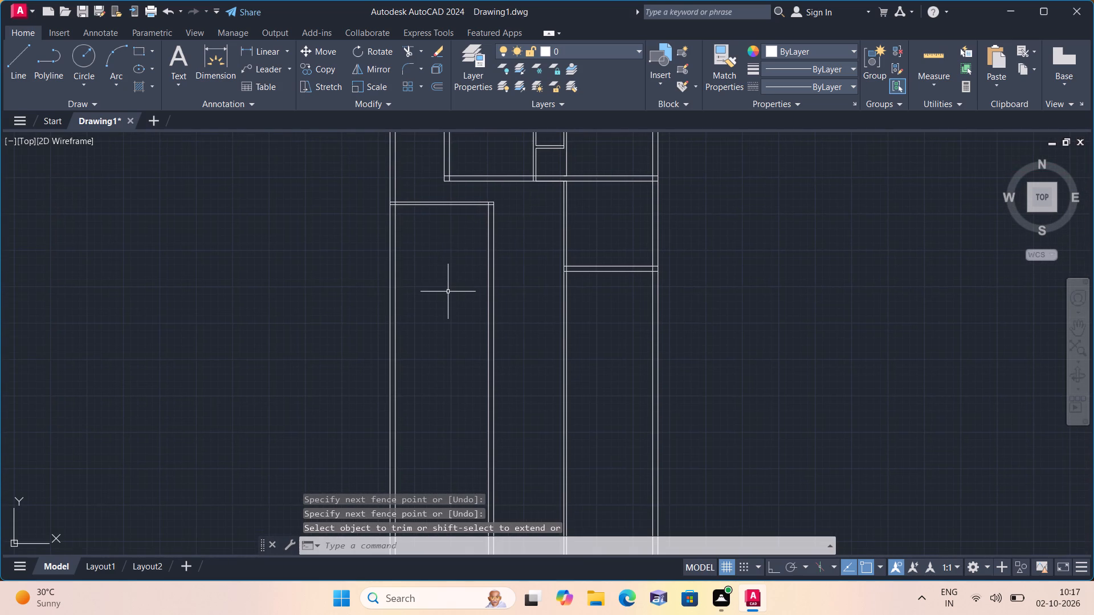
text(off)
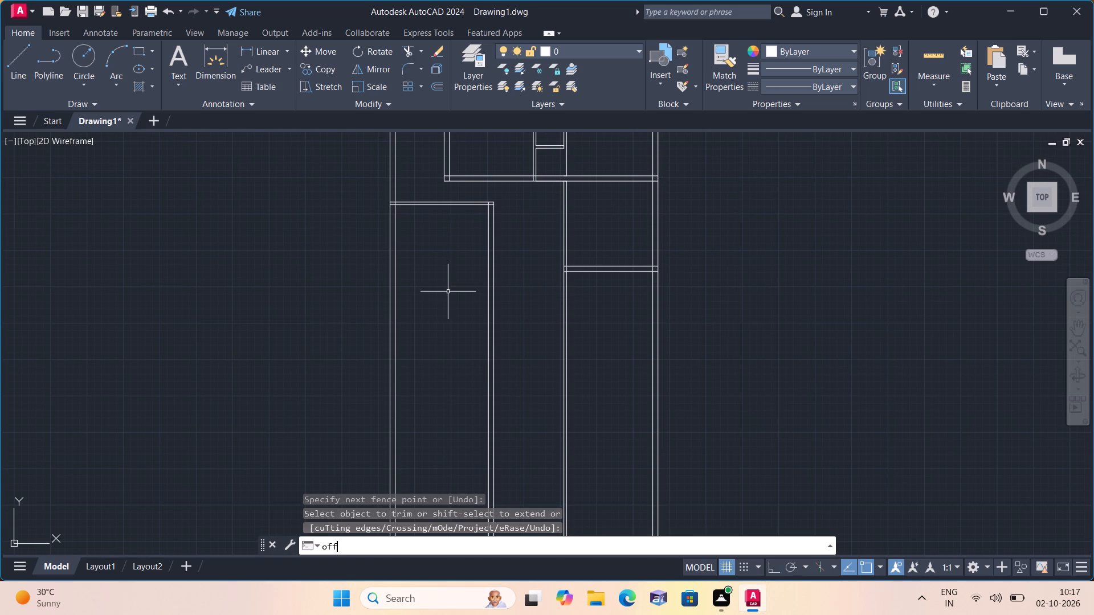
key(space)
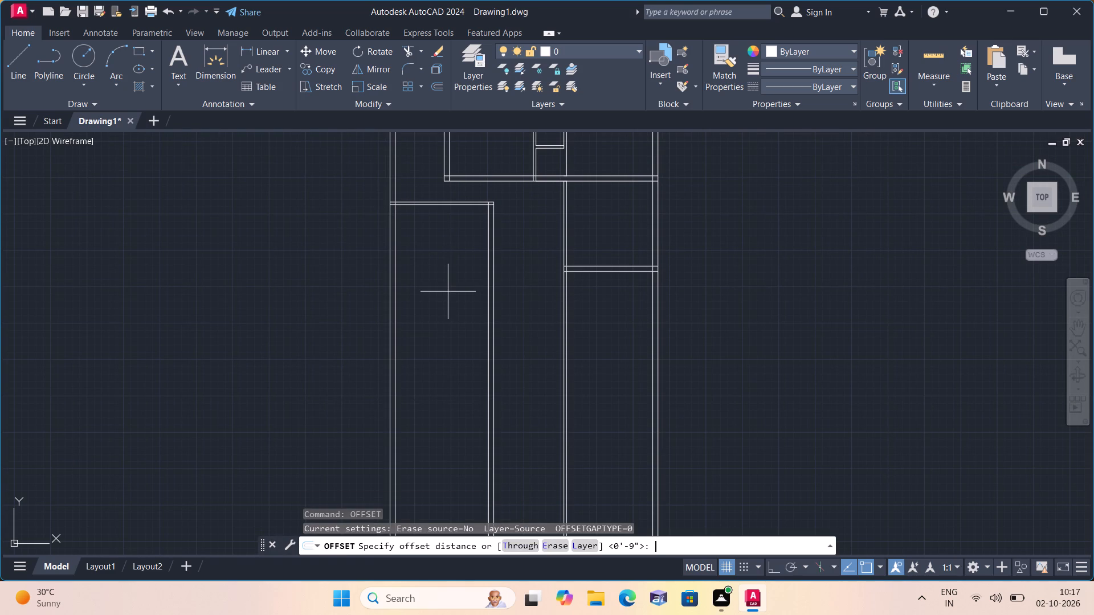
text(11'6")
key(space)
scroll(448, 292, up, 1)
scroll(448, 292, down, 1)
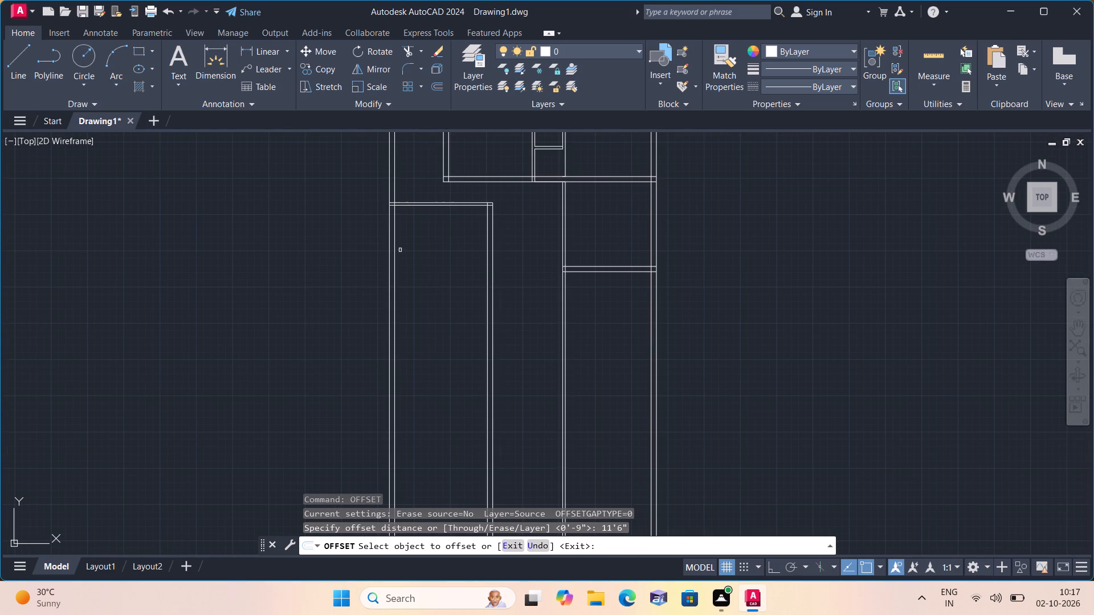
scroll(434, 209, up, 2)
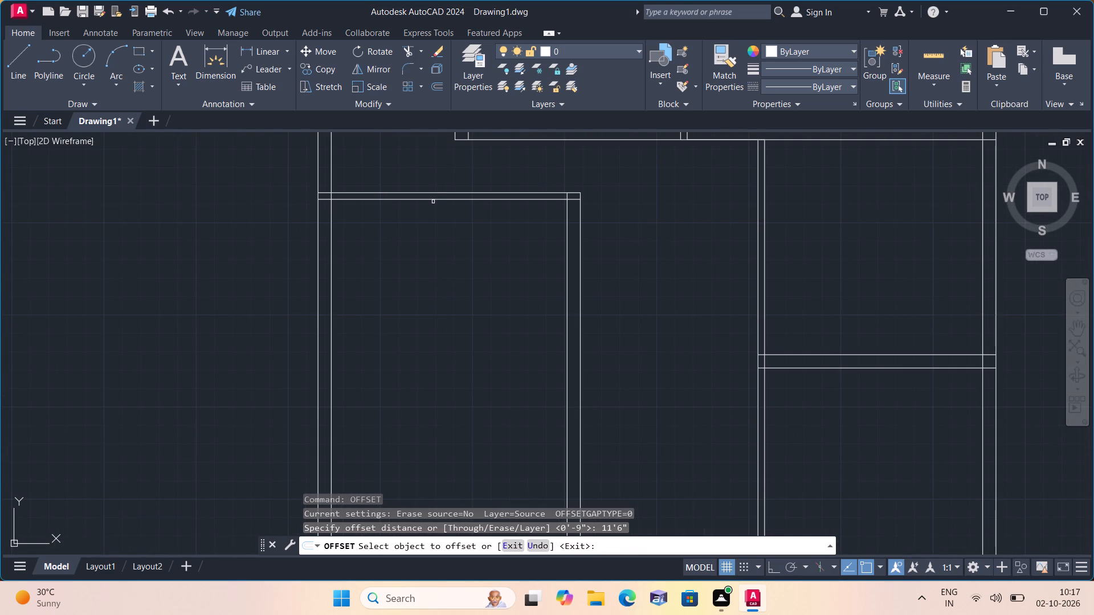
click(432, 198)
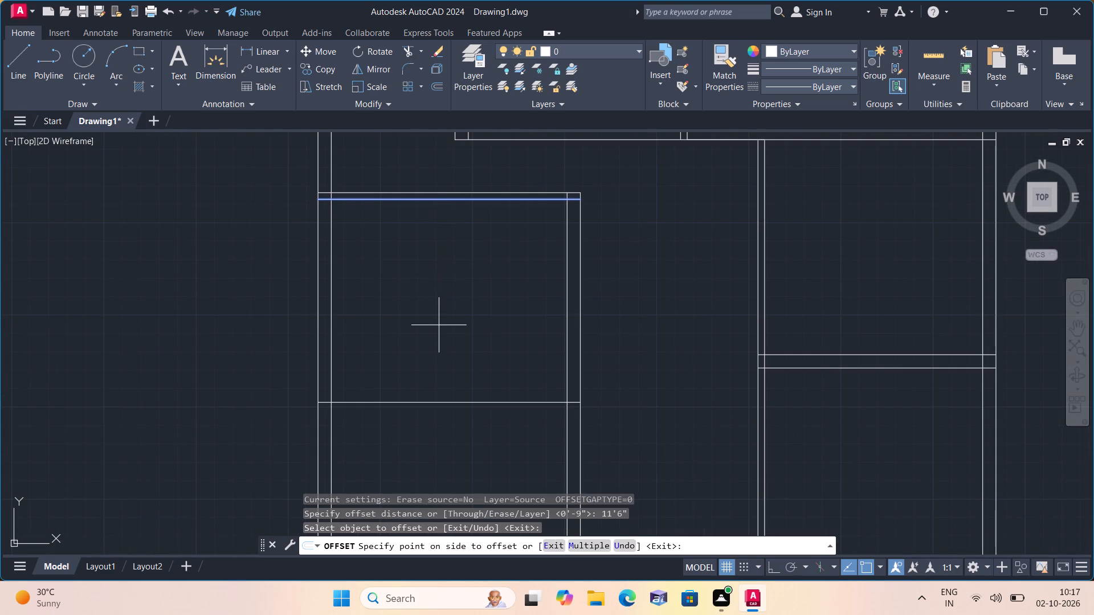
click(439, 327)
middle_drag(436, 326, 428, 274)
scroll(428, 272, down, 1)
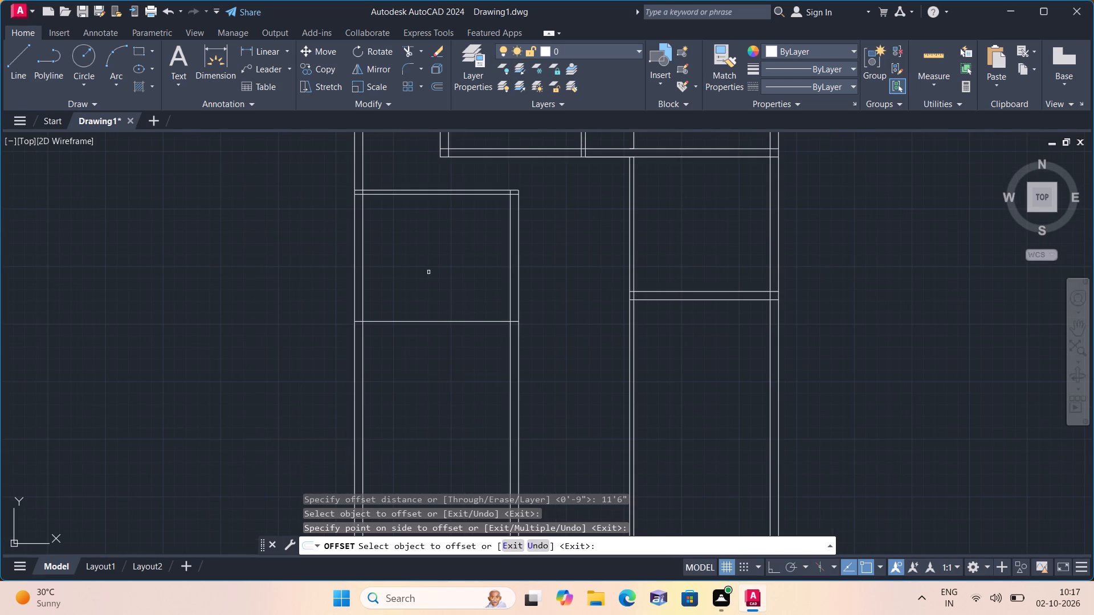
key(space)
Offset the new horizontal line 4.5" downward to form the left room's bottom wall.
key(space)
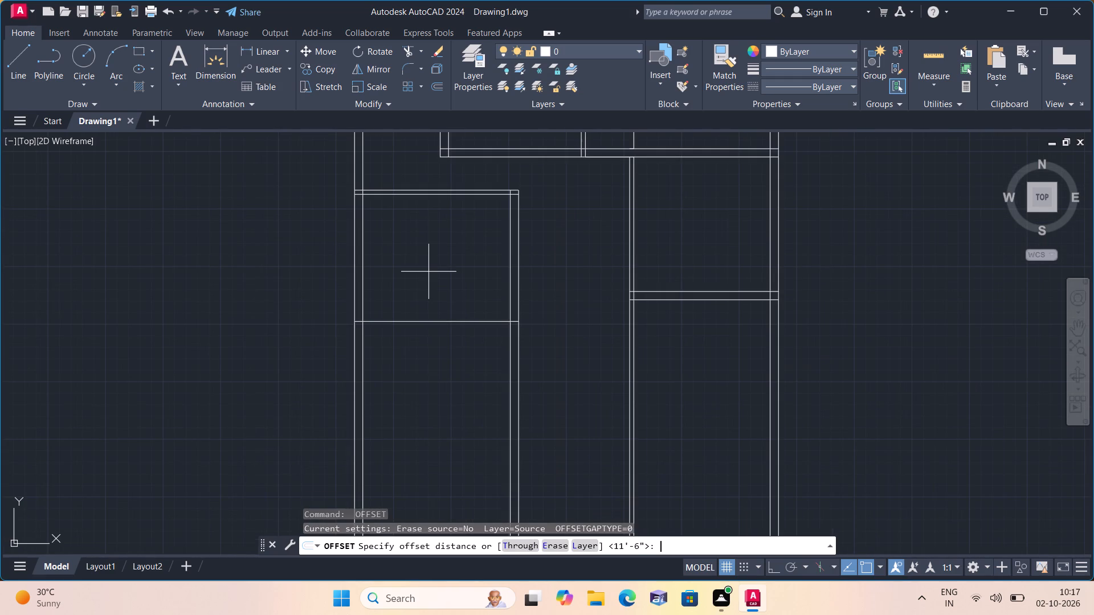
text(4.5")
key(space)
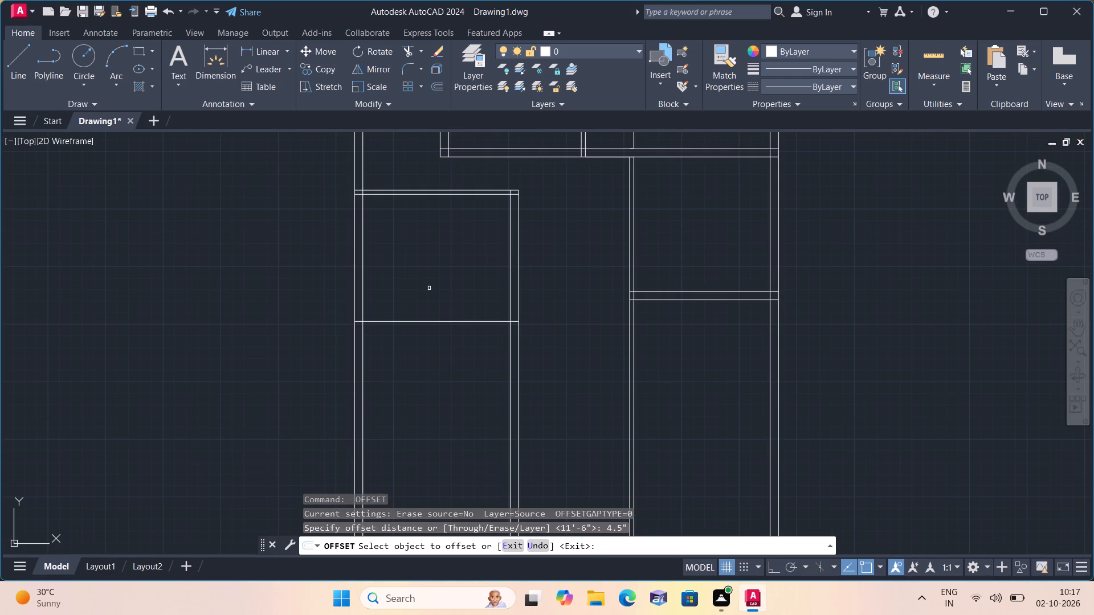
click(437, 322)
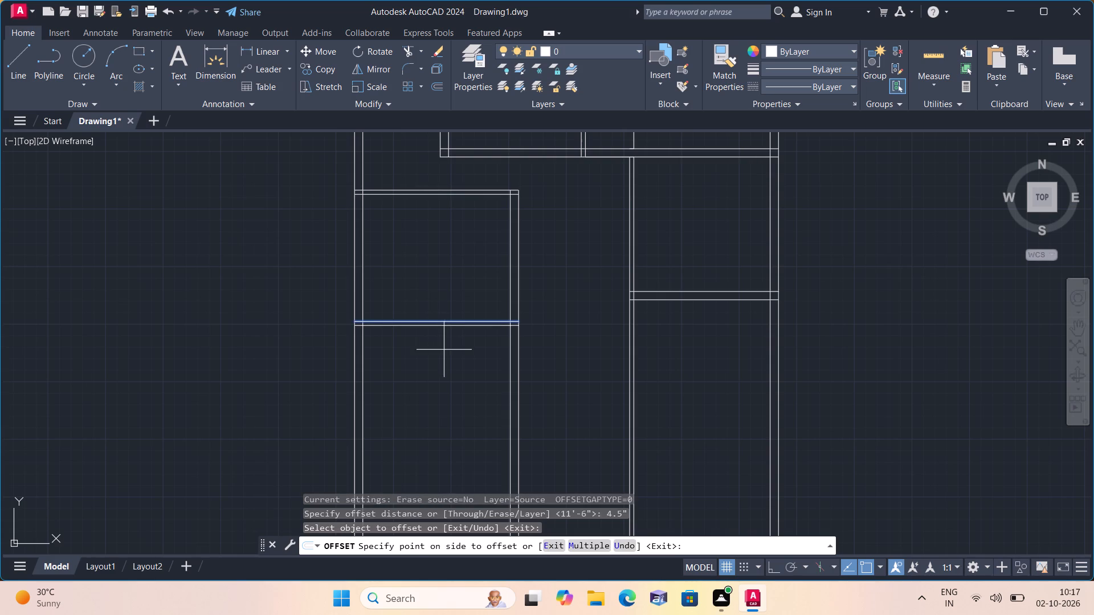
click(444, 356)
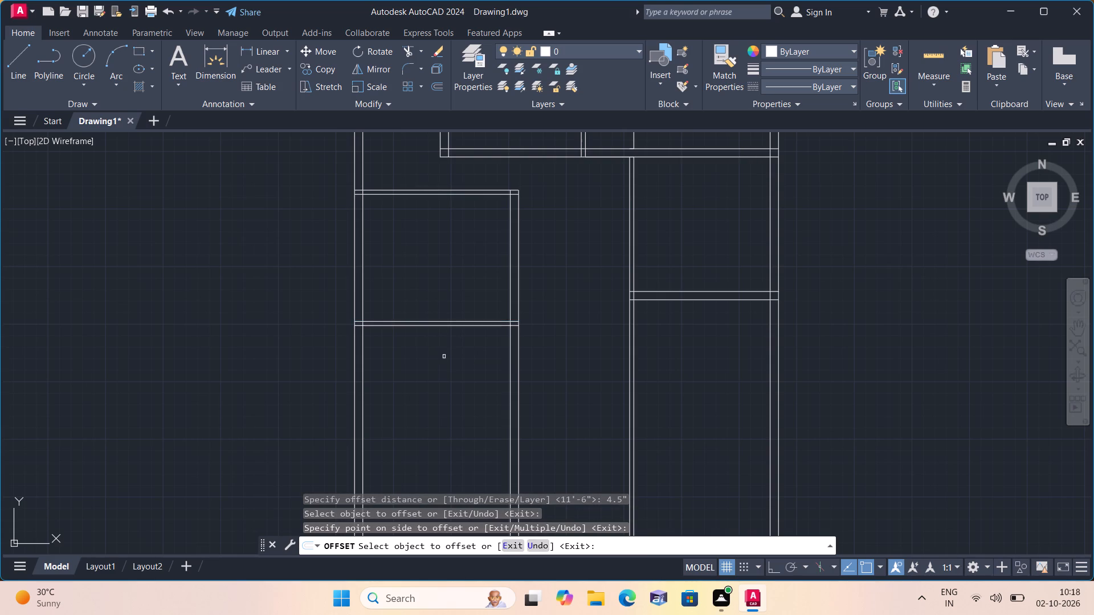
key(space)
Offset the upper line of the left room's bottom wall 9" downward.
key(space)
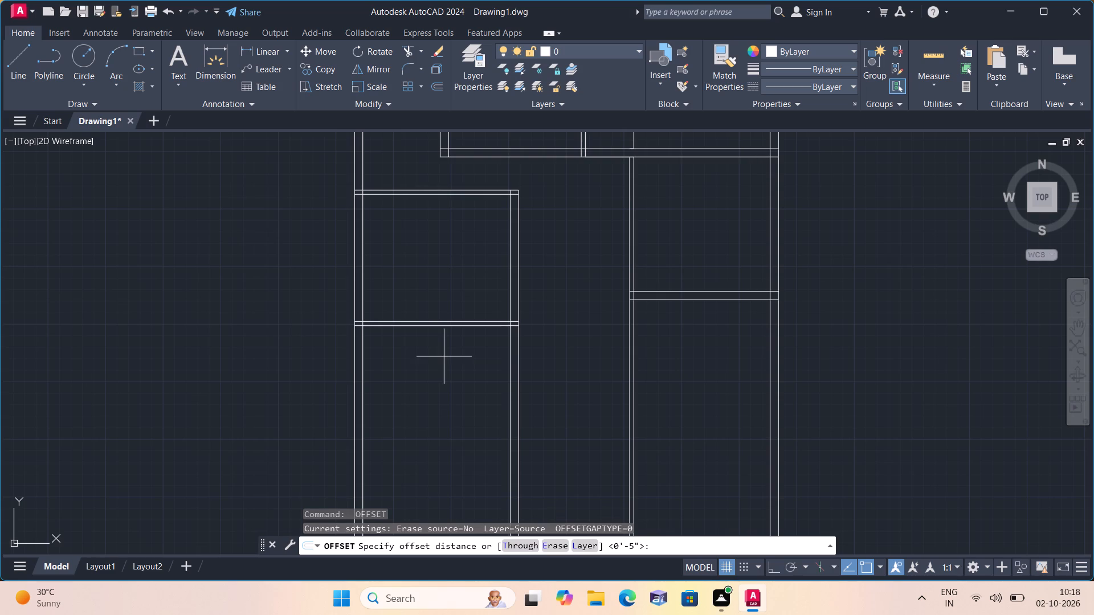
text(9")
key(space)
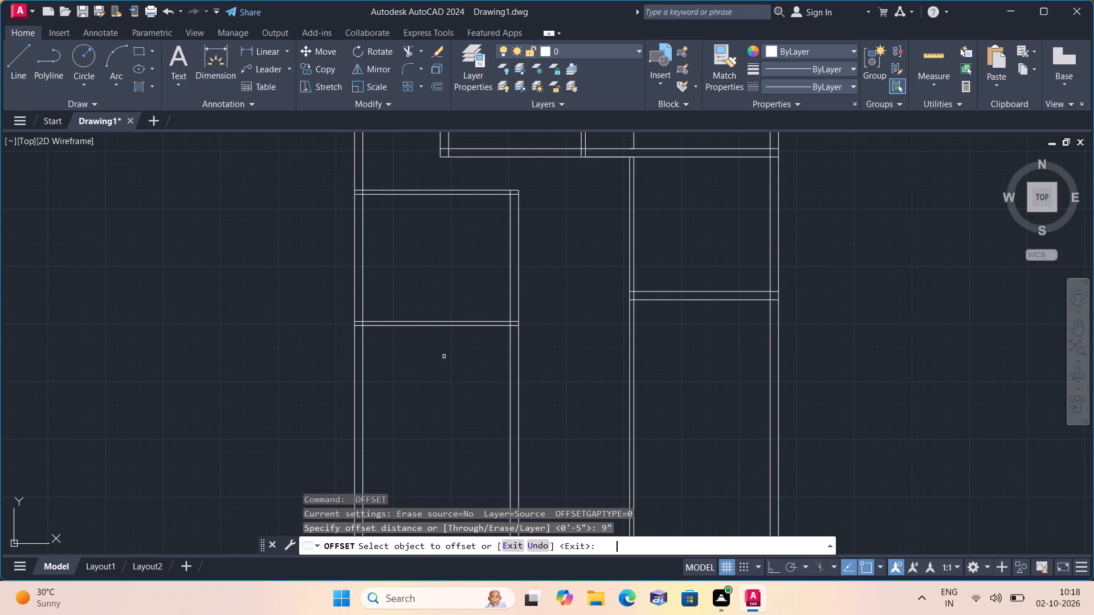
scroll(439, 339, up, 2)
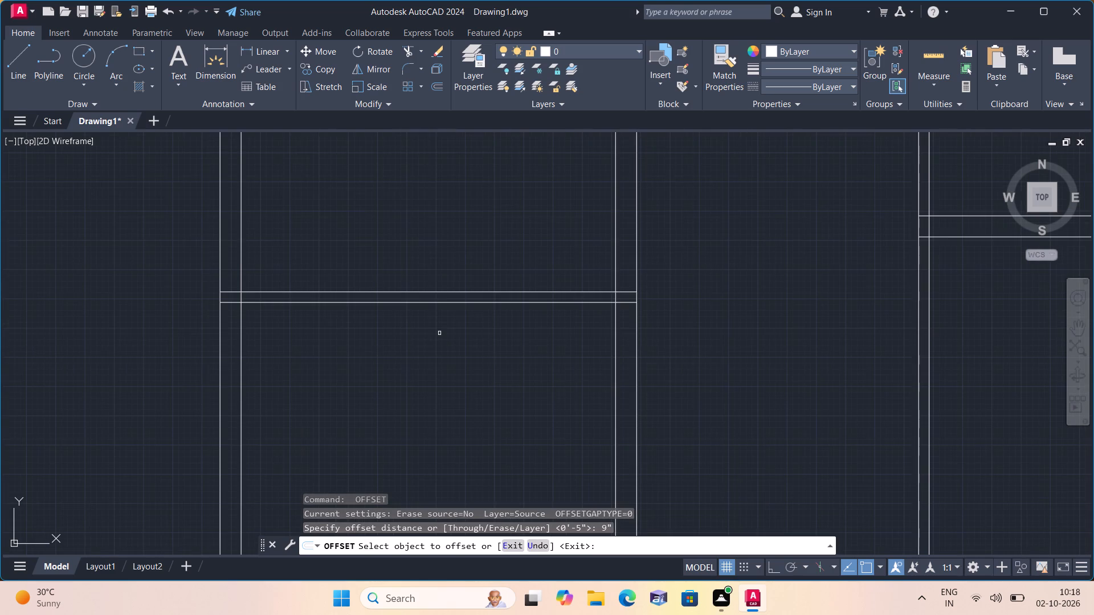
click(444, 294)
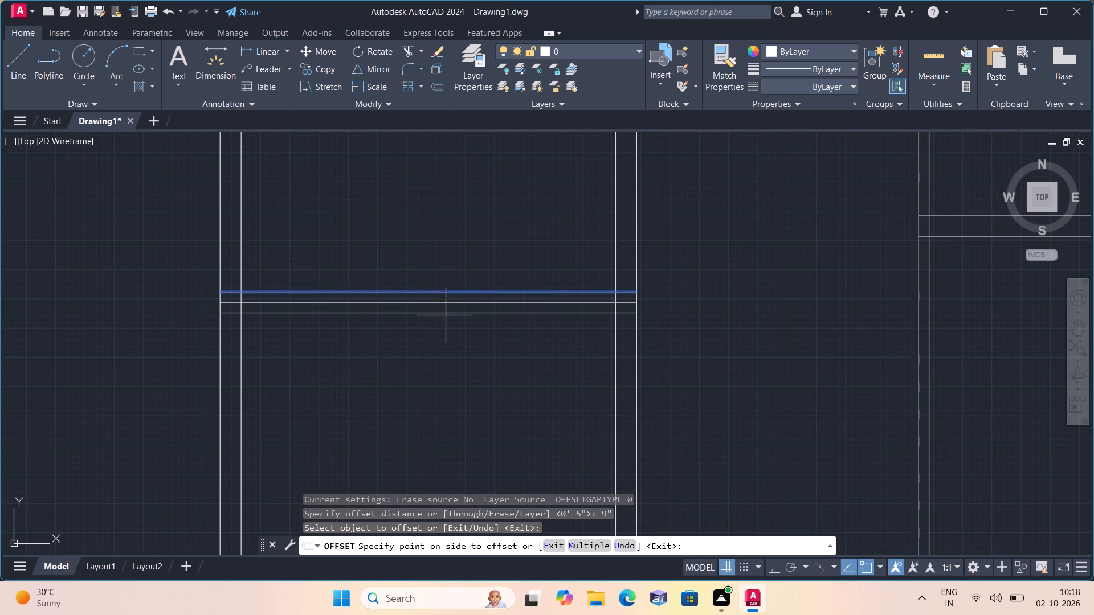
click(447, 346)
key(space)
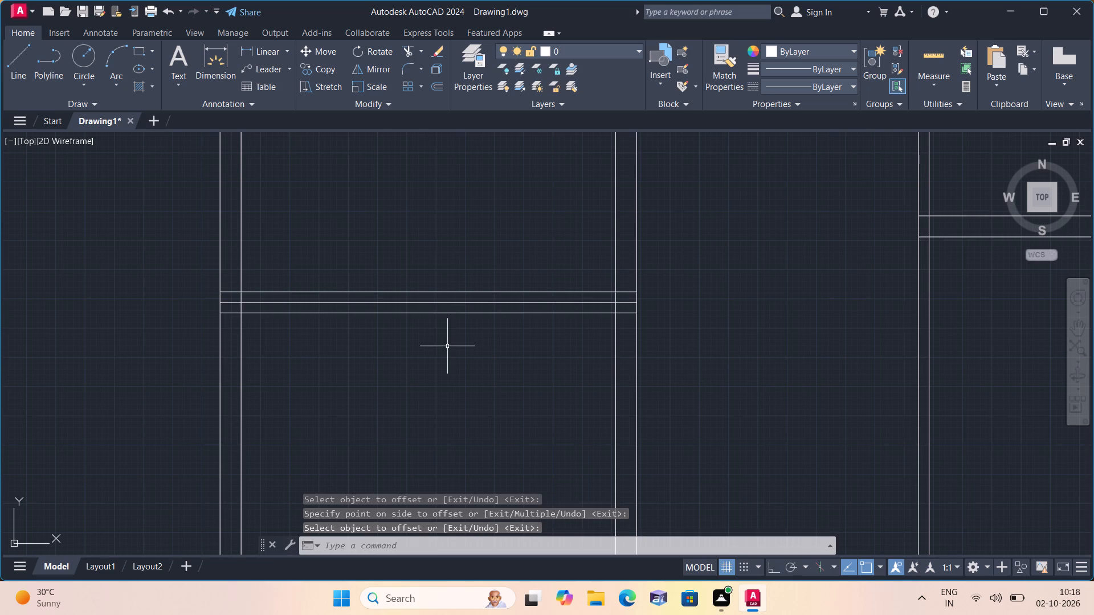
Extend the upper and lowest of the three horizontal lines across the passage to the far line of the 4.5" partition.
text(exte)
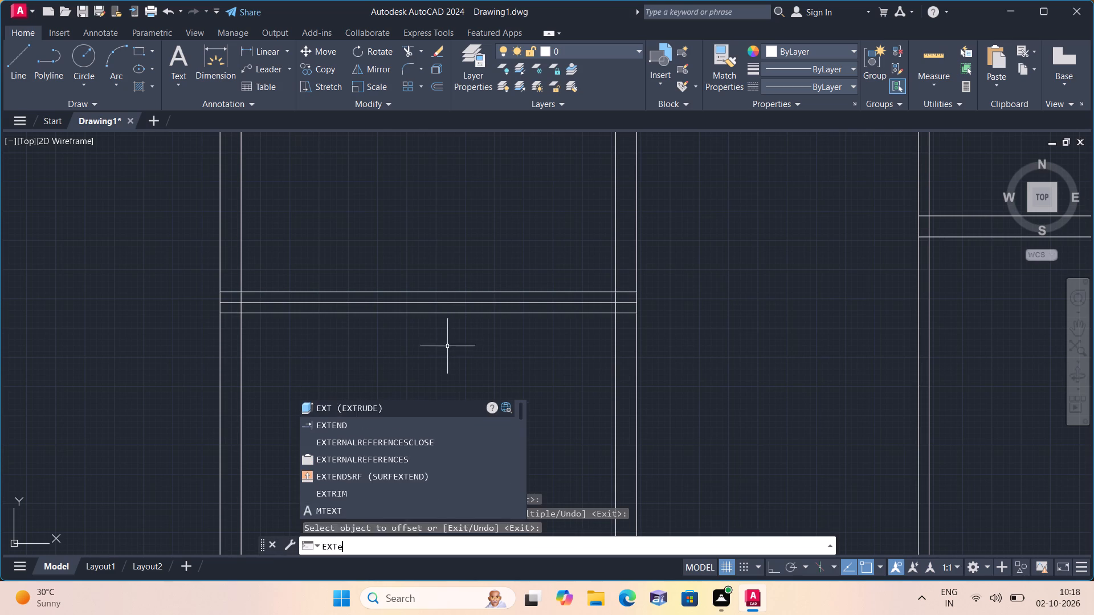
key(space)
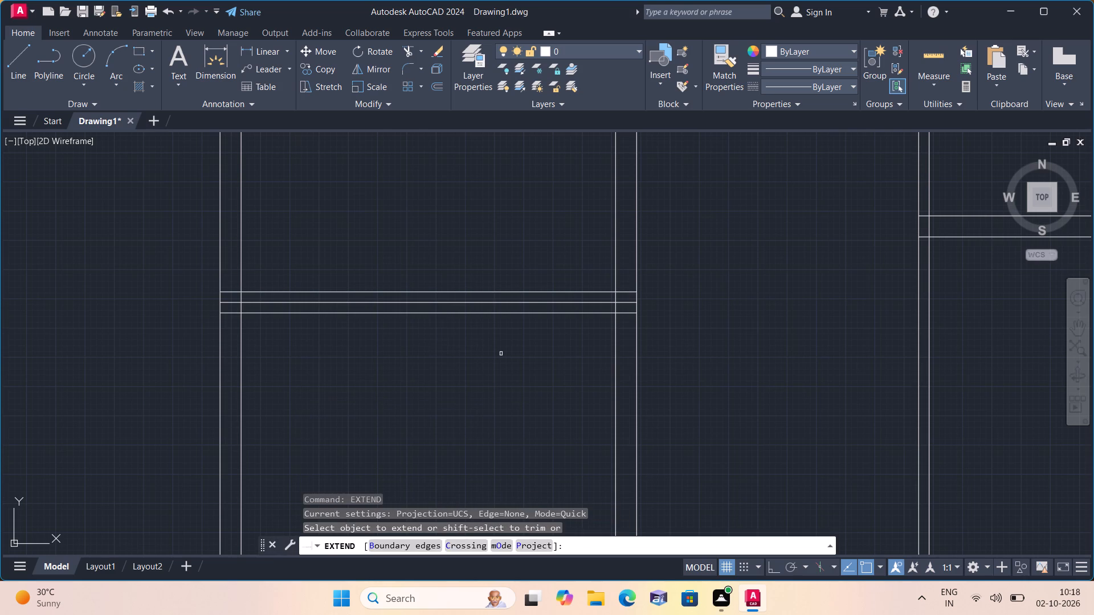
scroll(647, 331, up, 2)
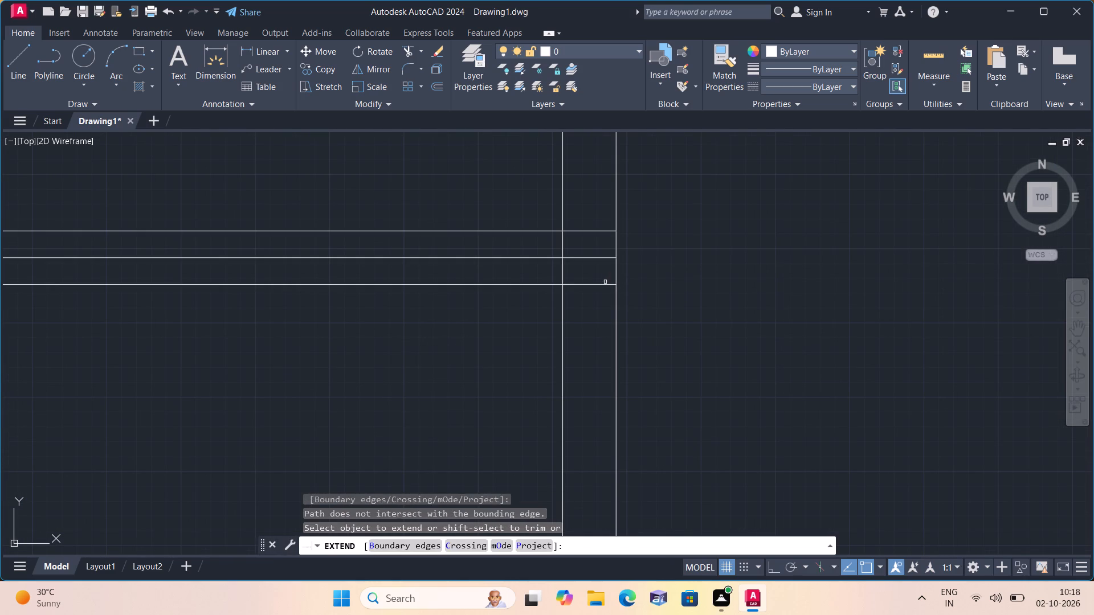
click(604, 281)
click(594, 322)
scroll(593, 325, down, 3)
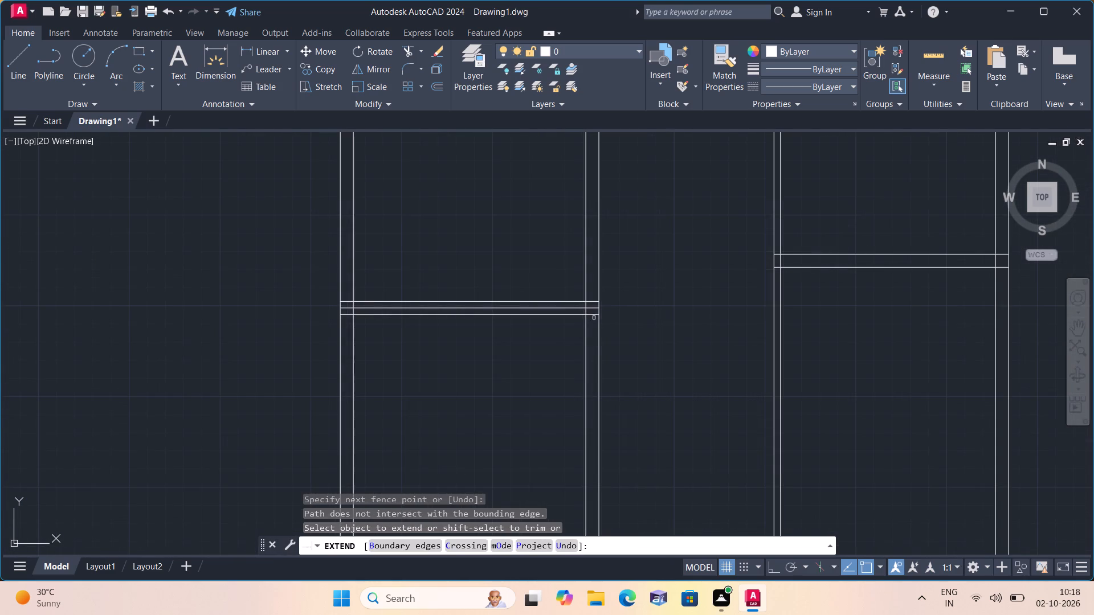
click(597, 316)
scroll(601, 301, up, 1)
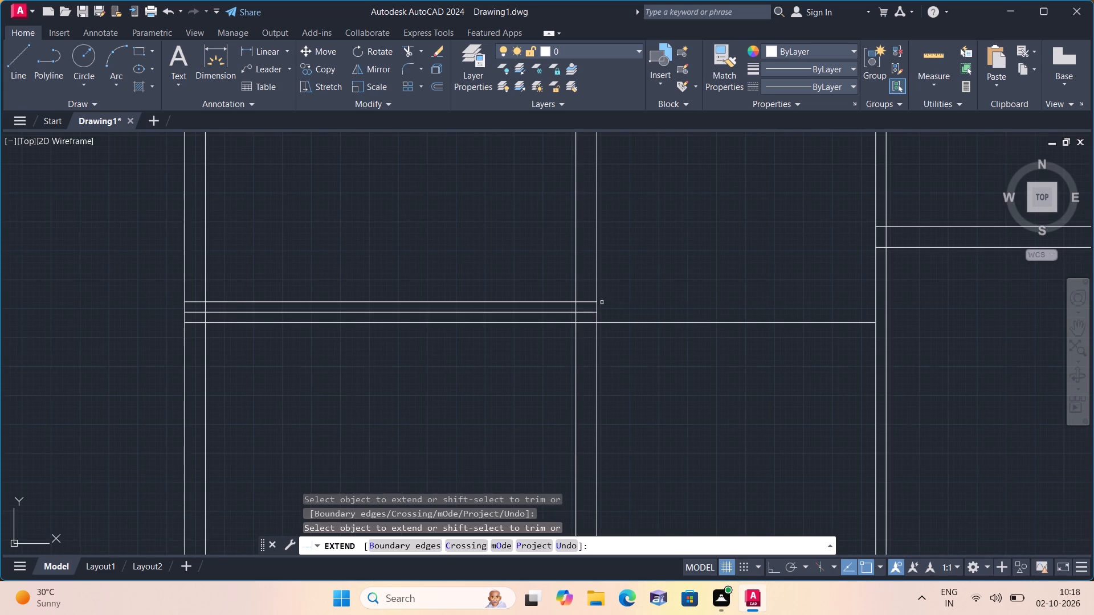
click(598, 302)
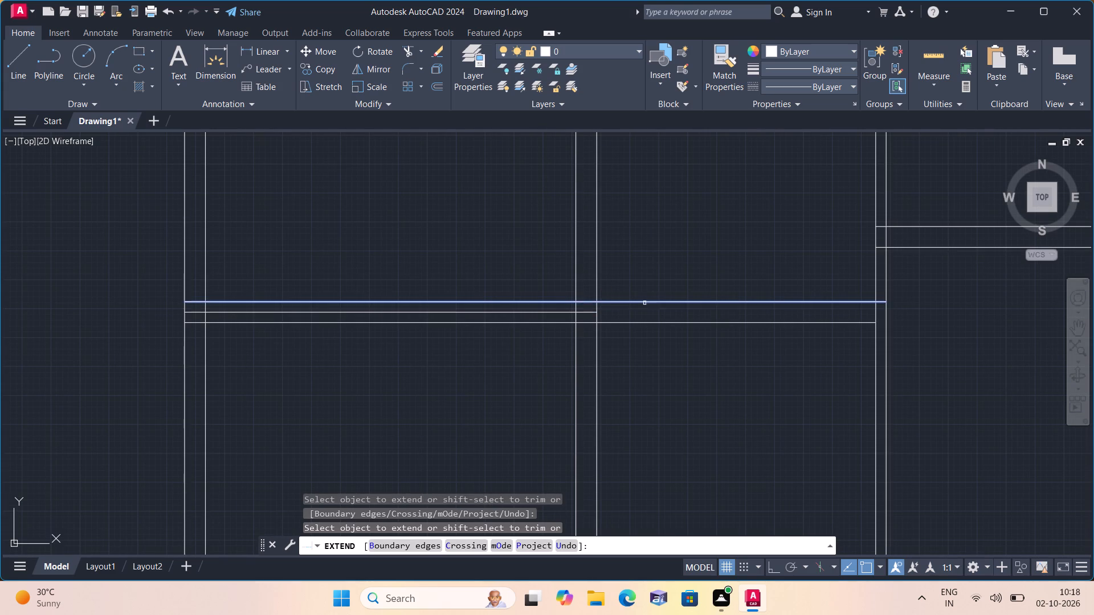
click(709, 265)
click(723, 373)
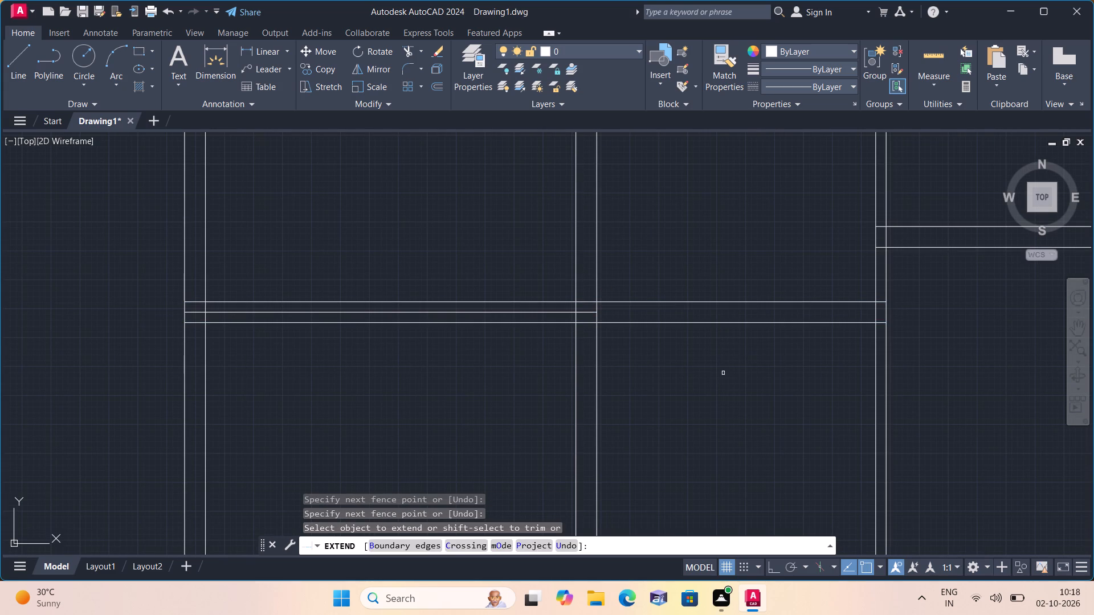
key(space)
Trim the lowest line inside the left room and its left wall, and the middle line within the room's right wall.
text(trim)
key(space)
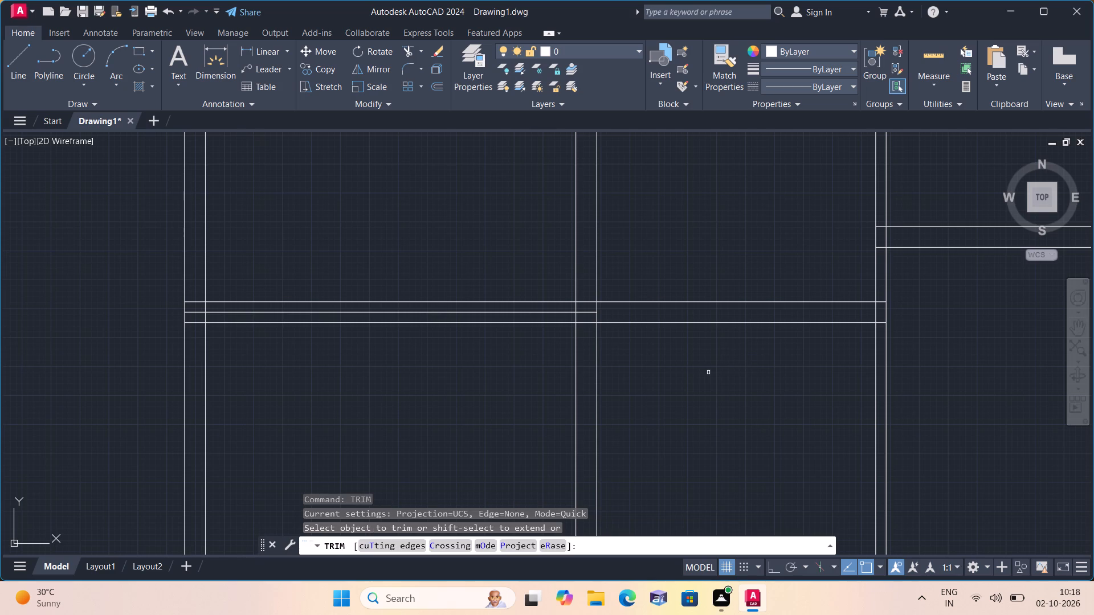
click(558, 321)
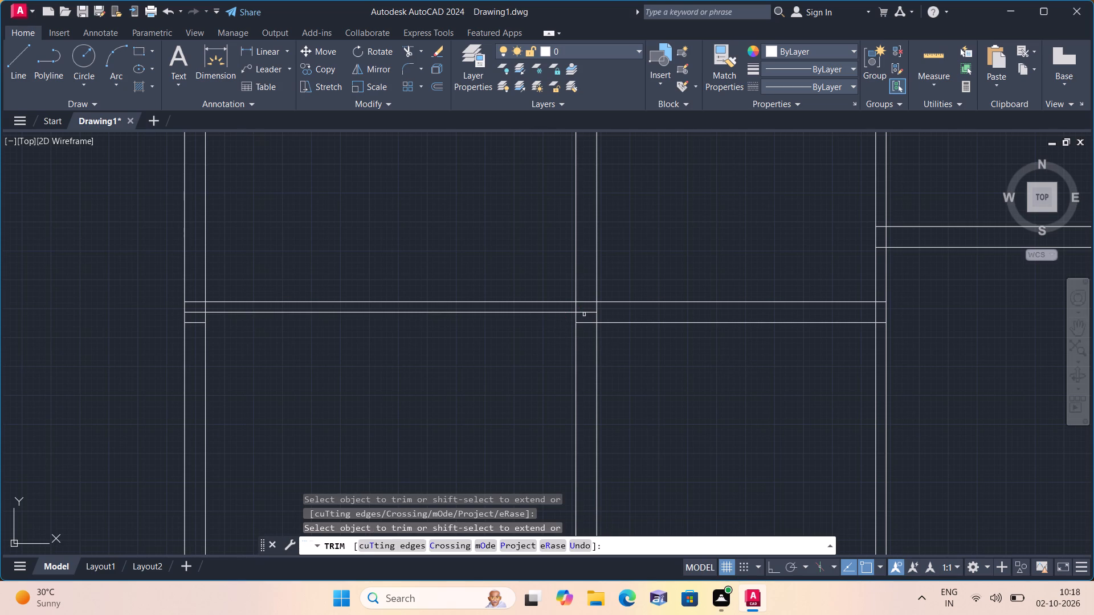
click(583, 311)
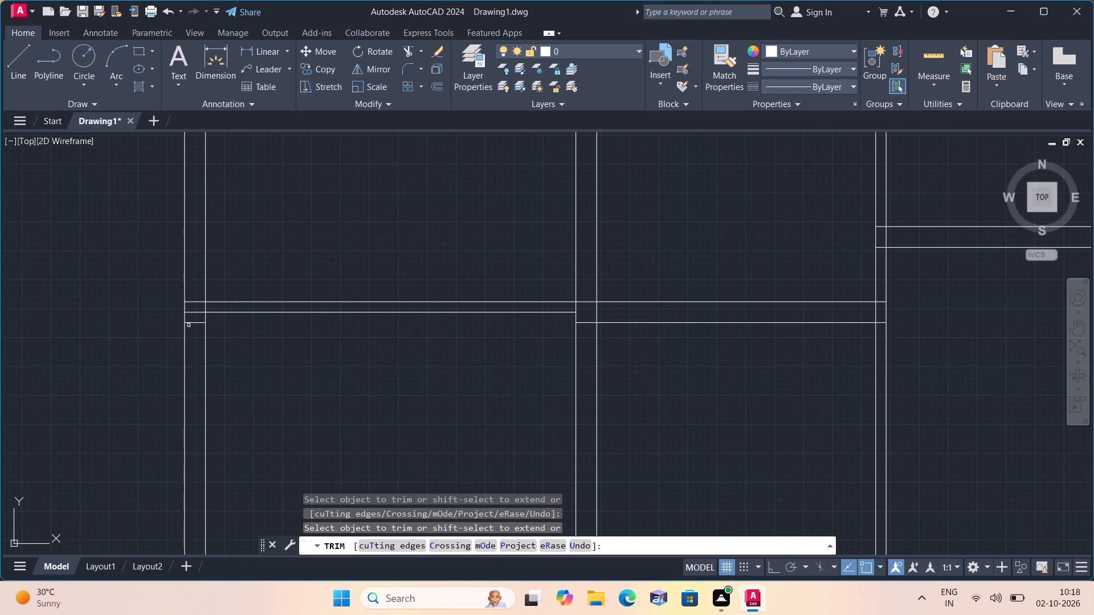
click(189, 325)
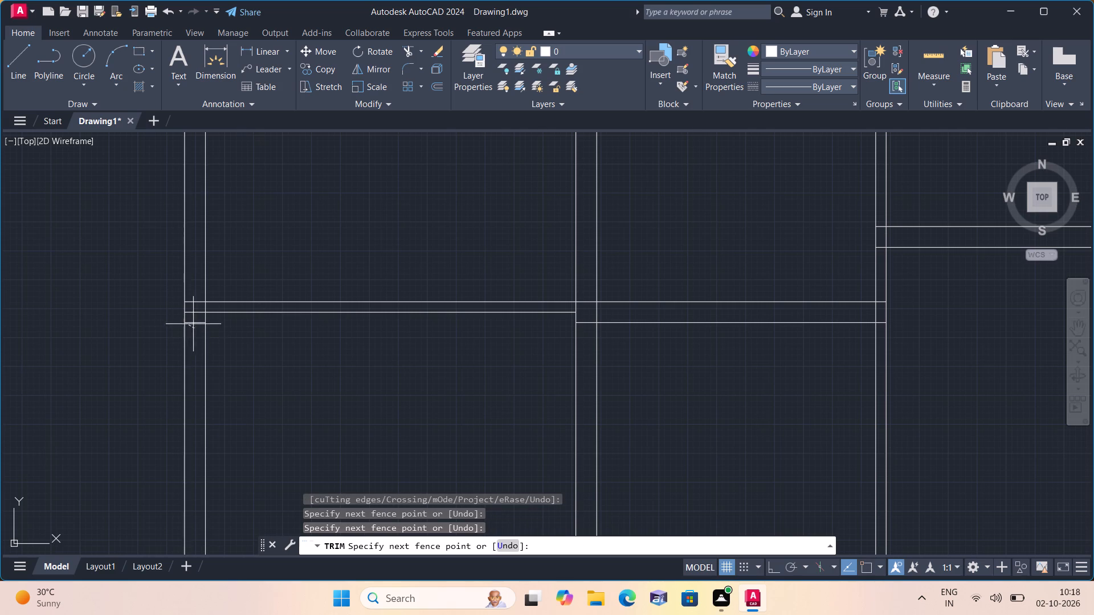
click(191, 317)
scroll(191, 317, down, 1)
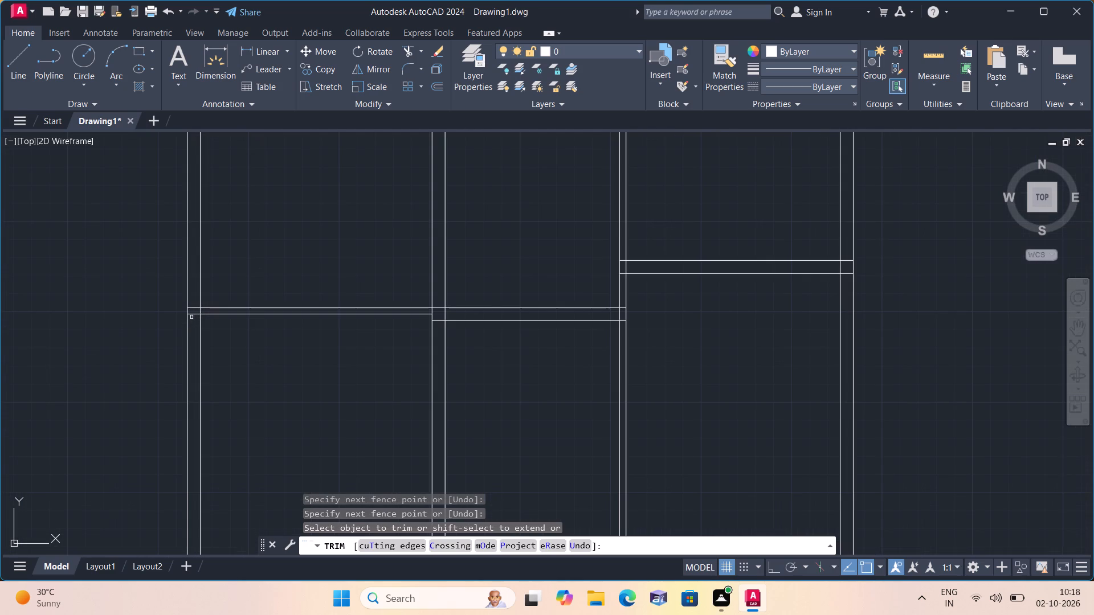
key(space)
Offset the lower line of the left room's 4.5" bottom wall 4'8" downward.
text(off)
key(space)
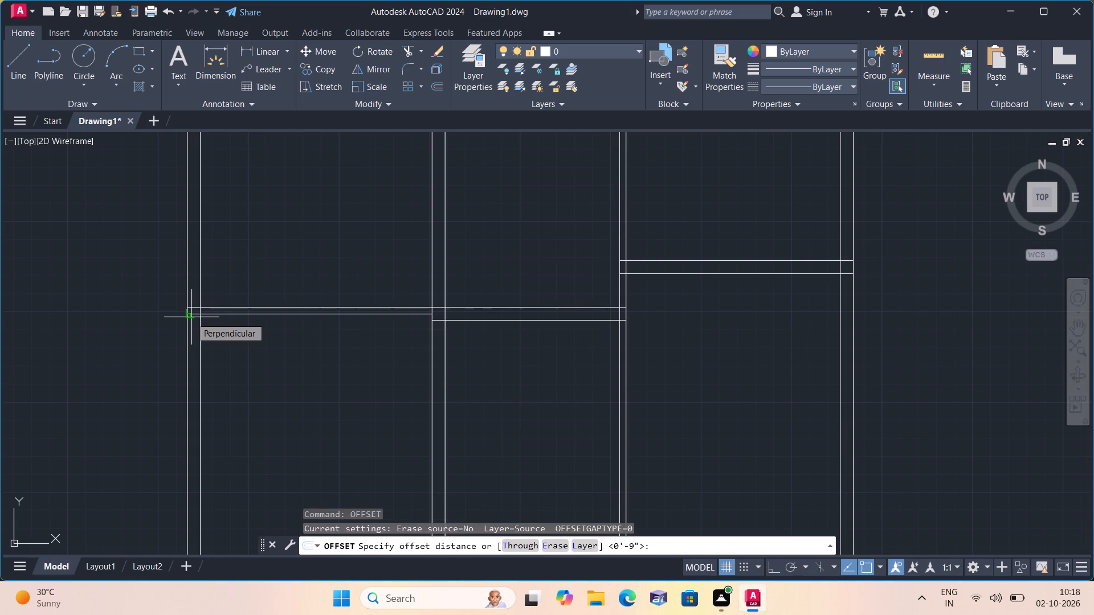
text(4'8")
key(space)
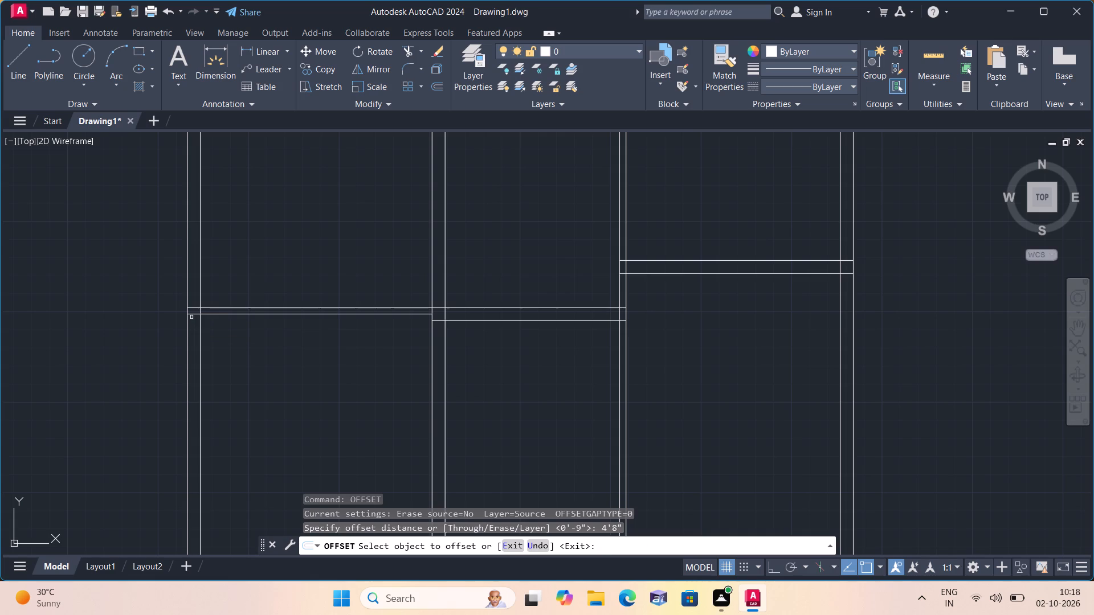
scroll(191, 317, down, 1)
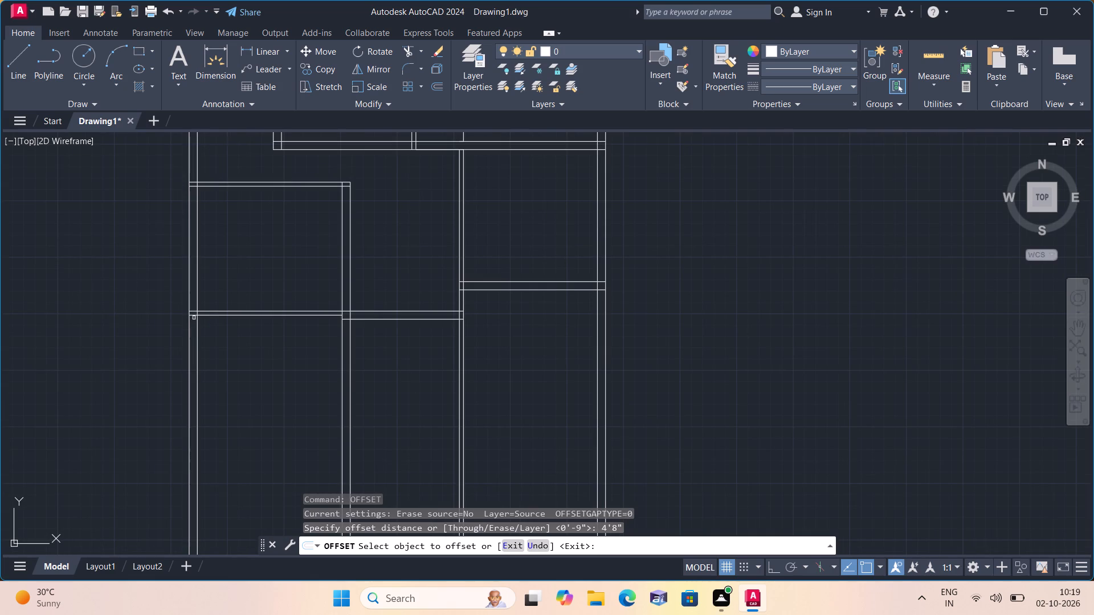
scroll(227, 317, up, 3)
click(228, 315)
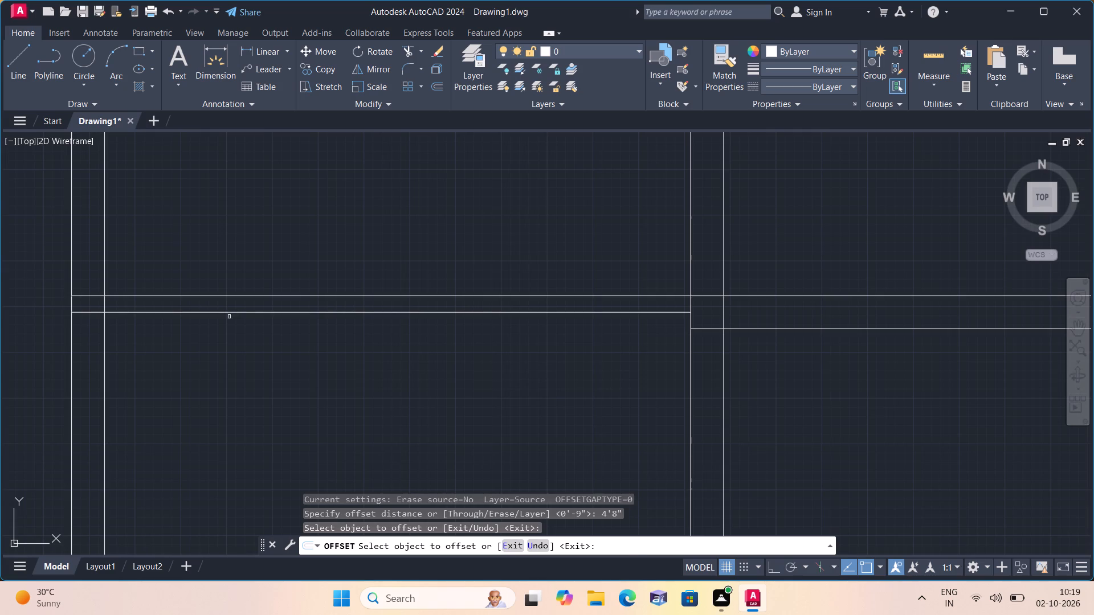
click(228, 310)
click(279, 427)
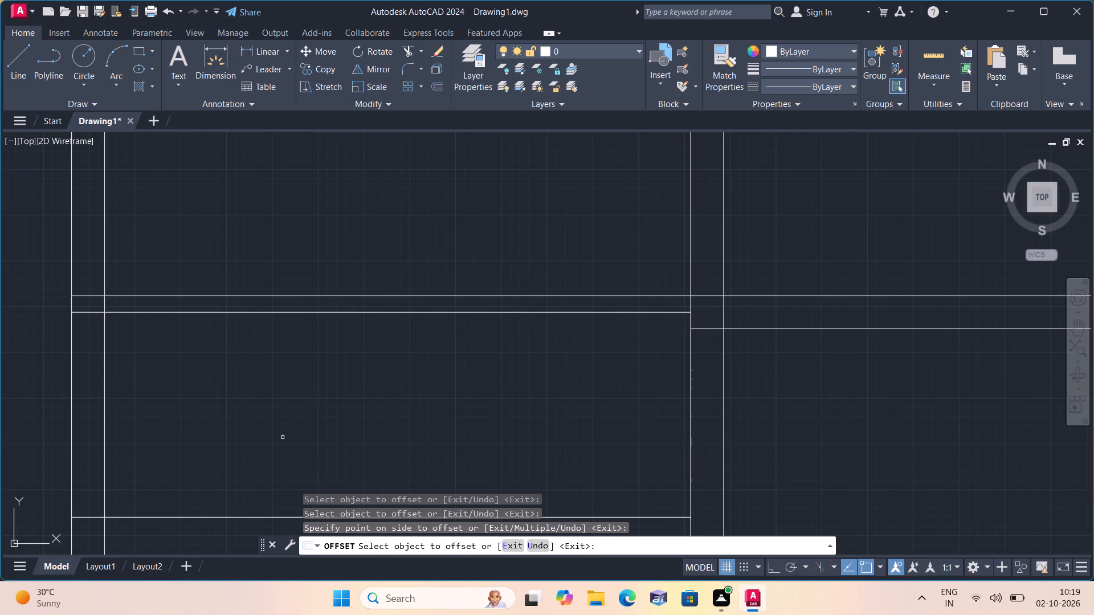
Offset the lower line of the passage's bottom wall 4'8" downward, between the left room and the 4.5" partition.
scroll(289, 444, down, 1)
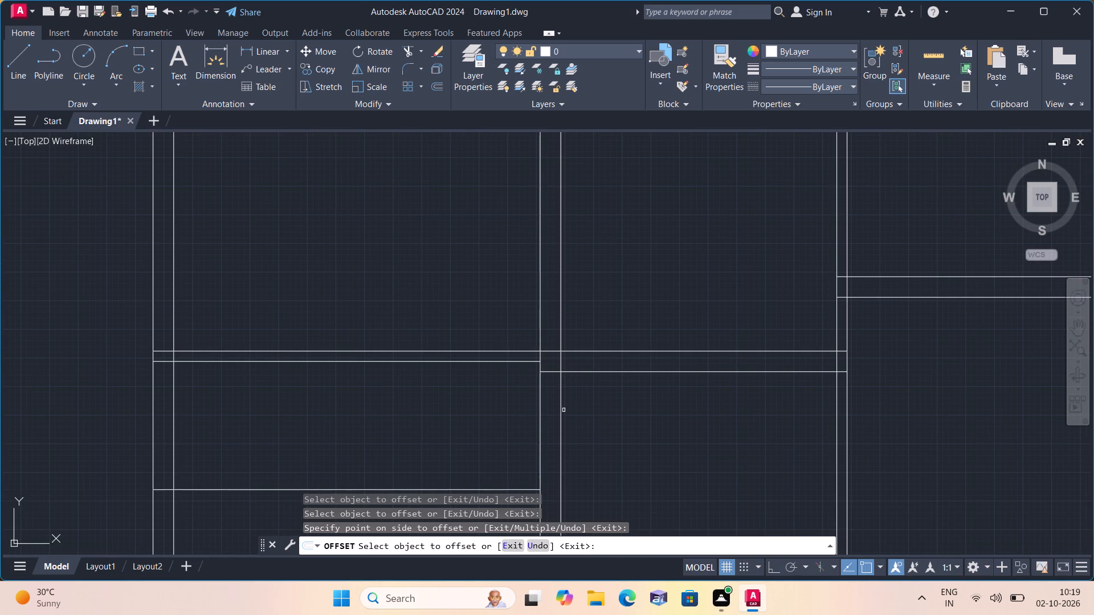
click(592, 372)
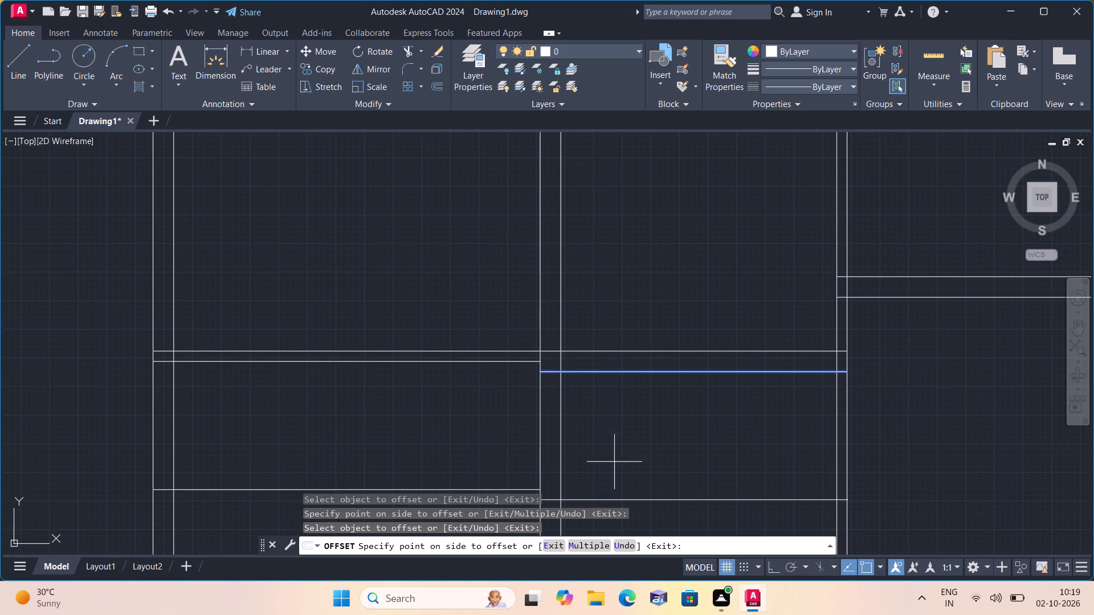
click(621, 487)
middle_drag(613, 478, 594, 399)
scroll(610, 475, down, 1)
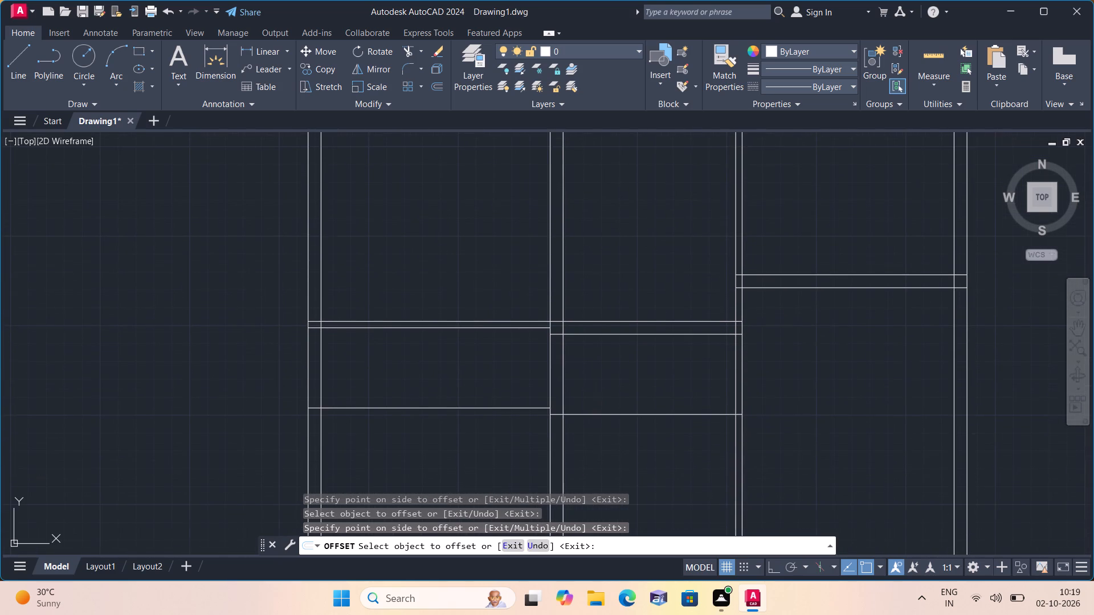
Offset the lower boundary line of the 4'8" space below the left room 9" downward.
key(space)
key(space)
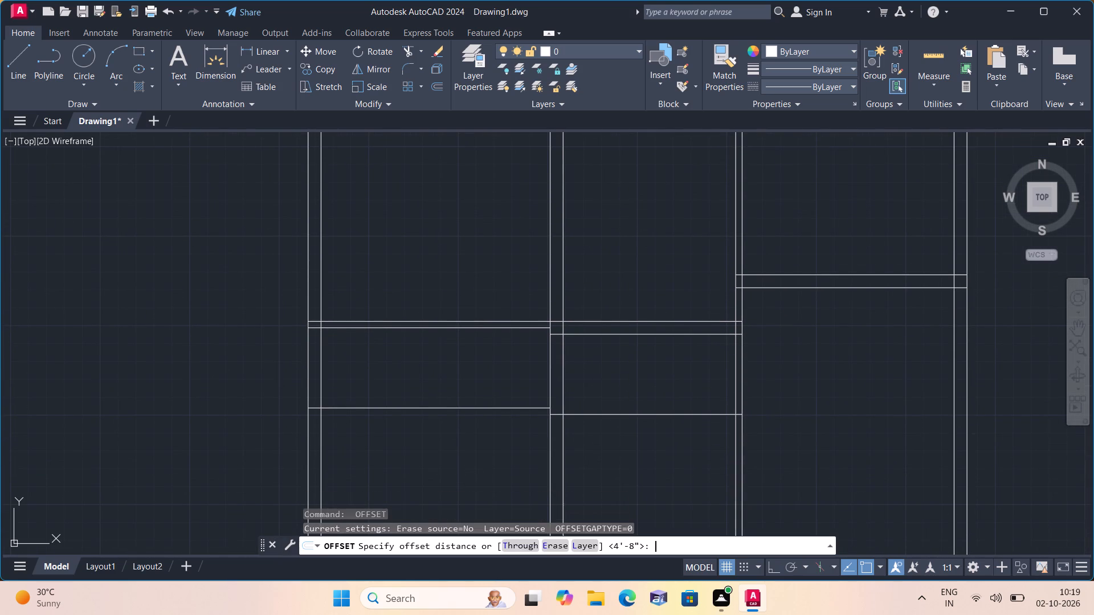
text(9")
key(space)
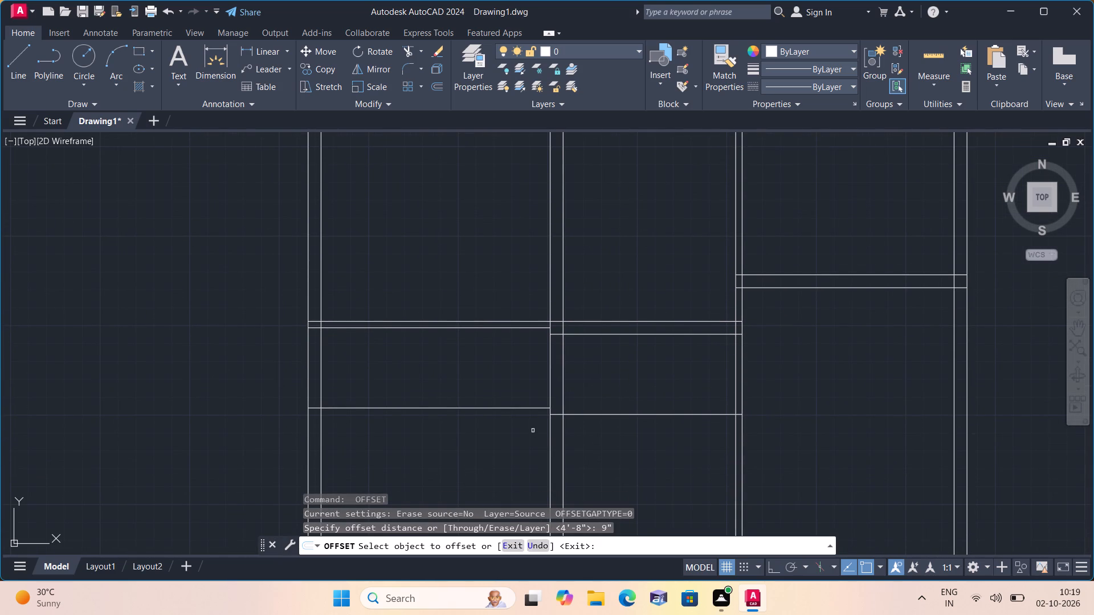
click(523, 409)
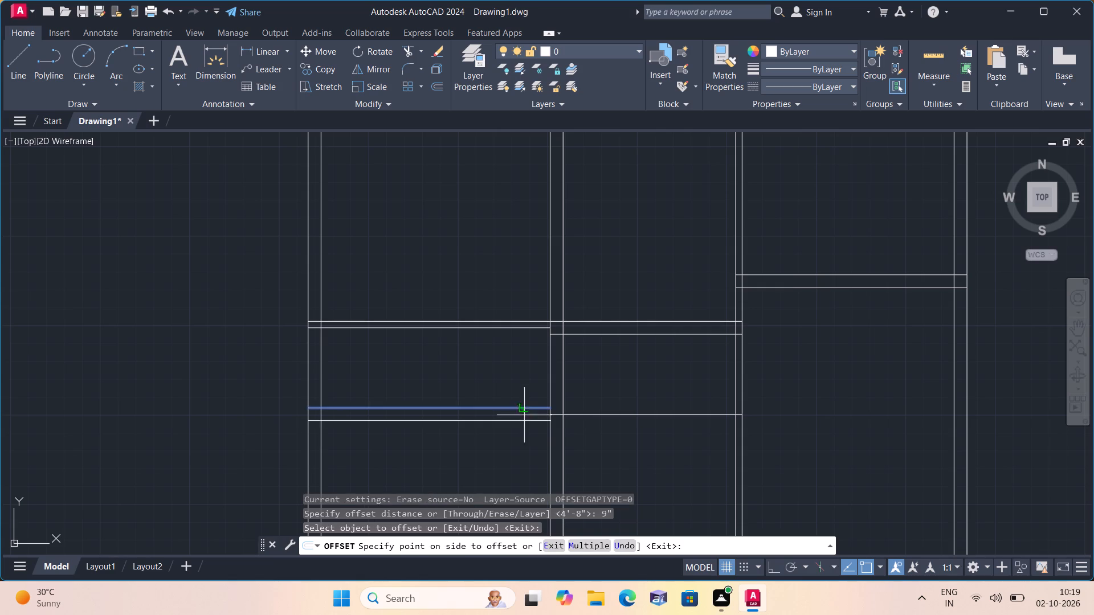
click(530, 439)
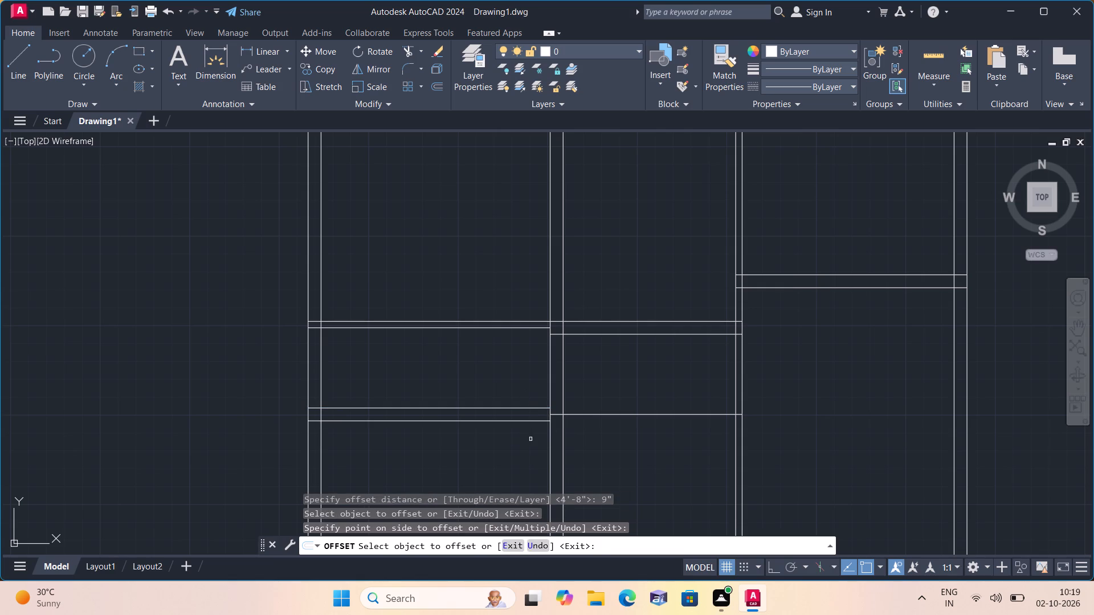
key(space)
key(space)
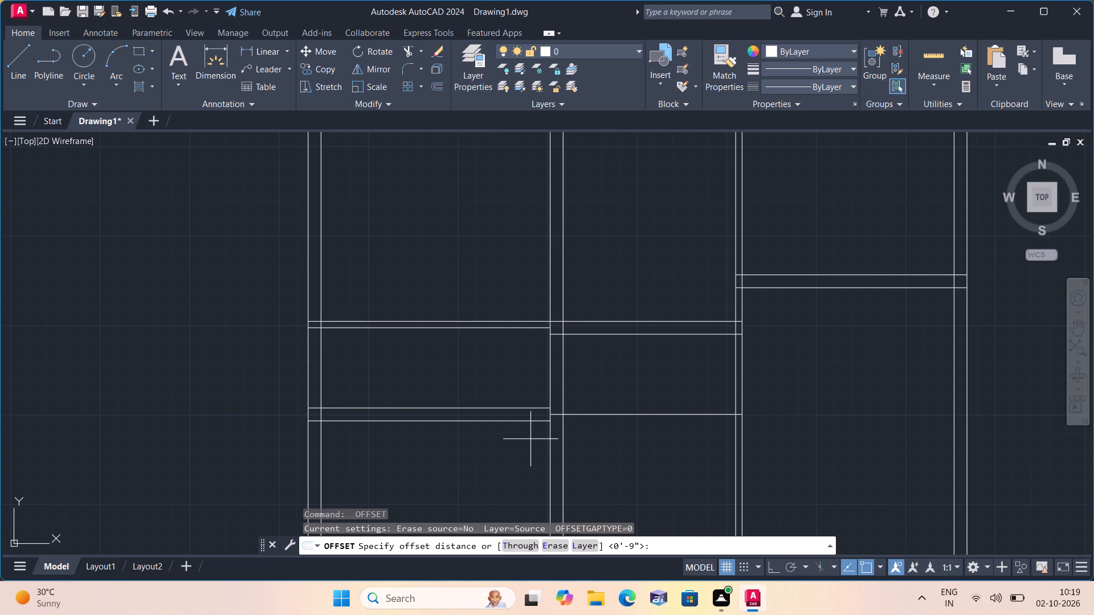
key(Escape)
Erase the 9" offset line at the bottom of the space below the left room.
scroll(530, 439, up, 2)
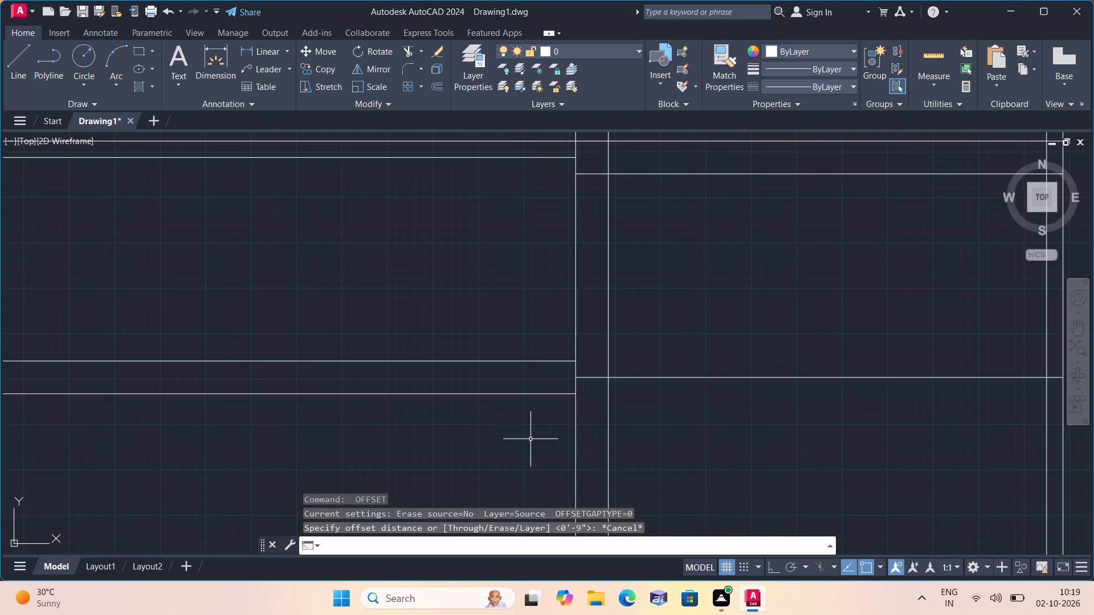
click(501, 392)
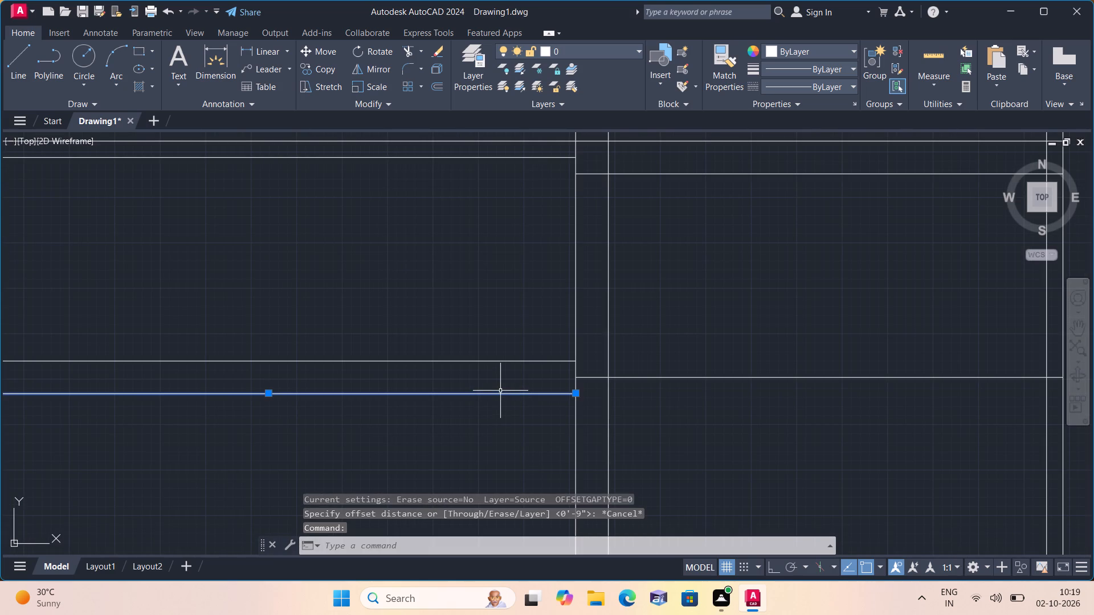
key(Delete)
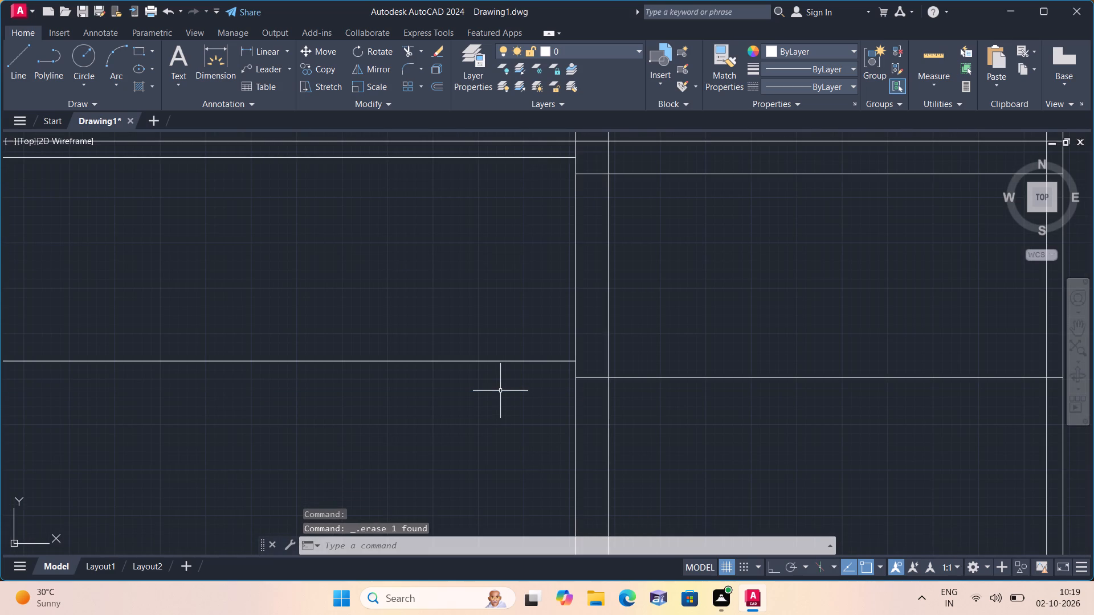
Offset the lower boundary line of the 4'8" space below the left room 9" downward.
key(o)
text(ff)
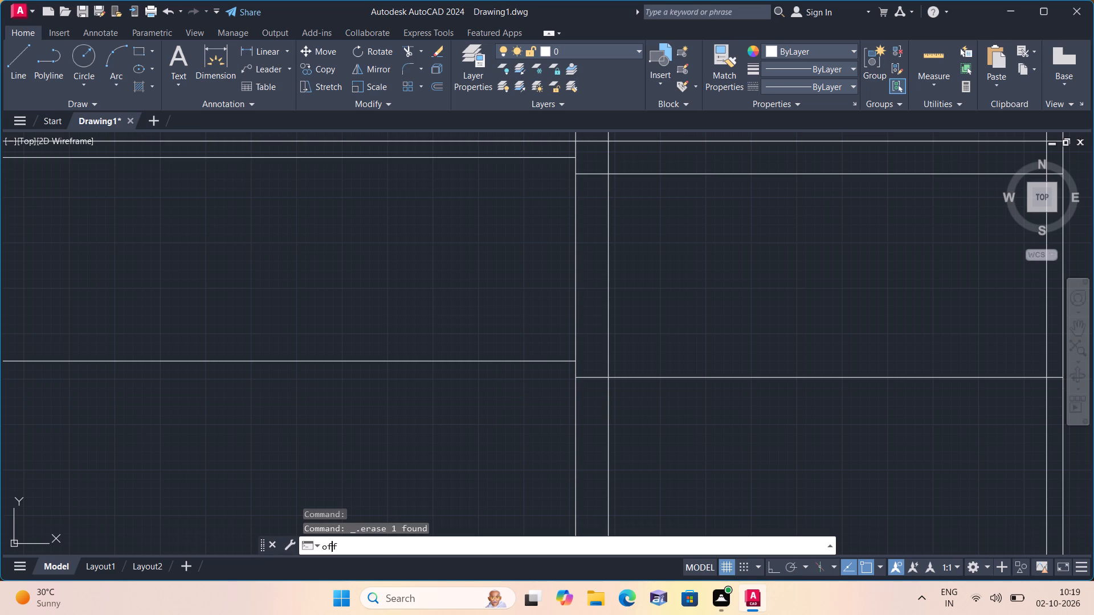
key(space)
text(9")
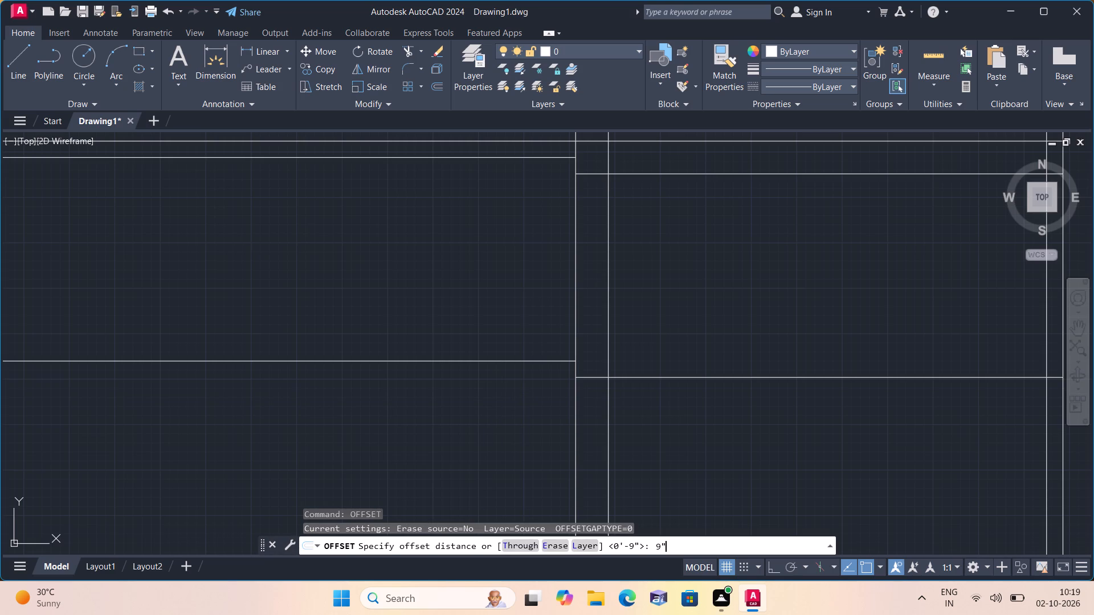
key(space)
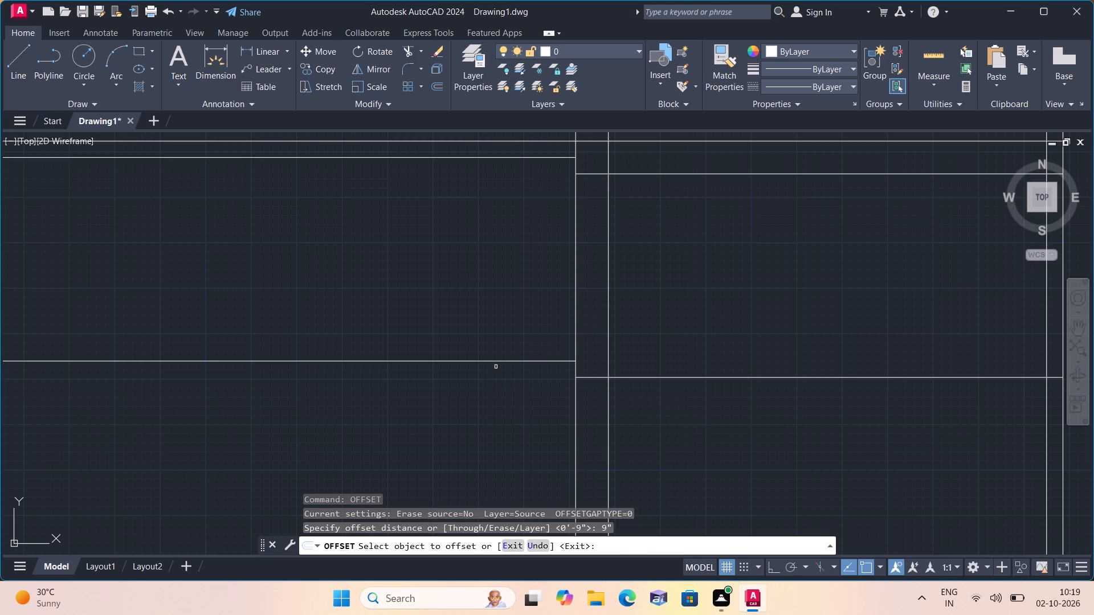
click(495, 362)
click(507, 404)
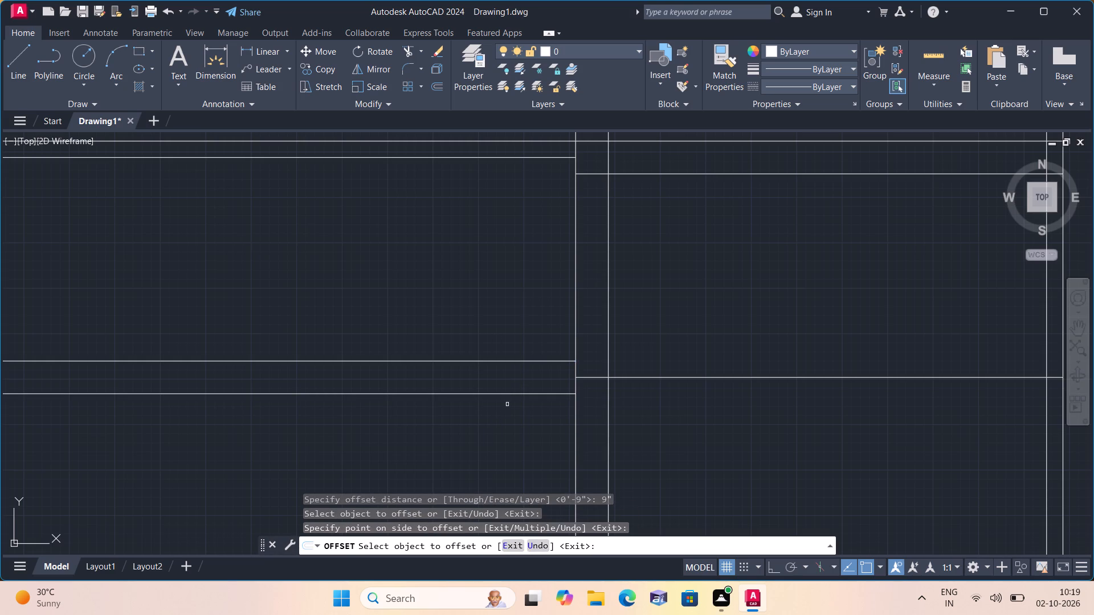
key(space)
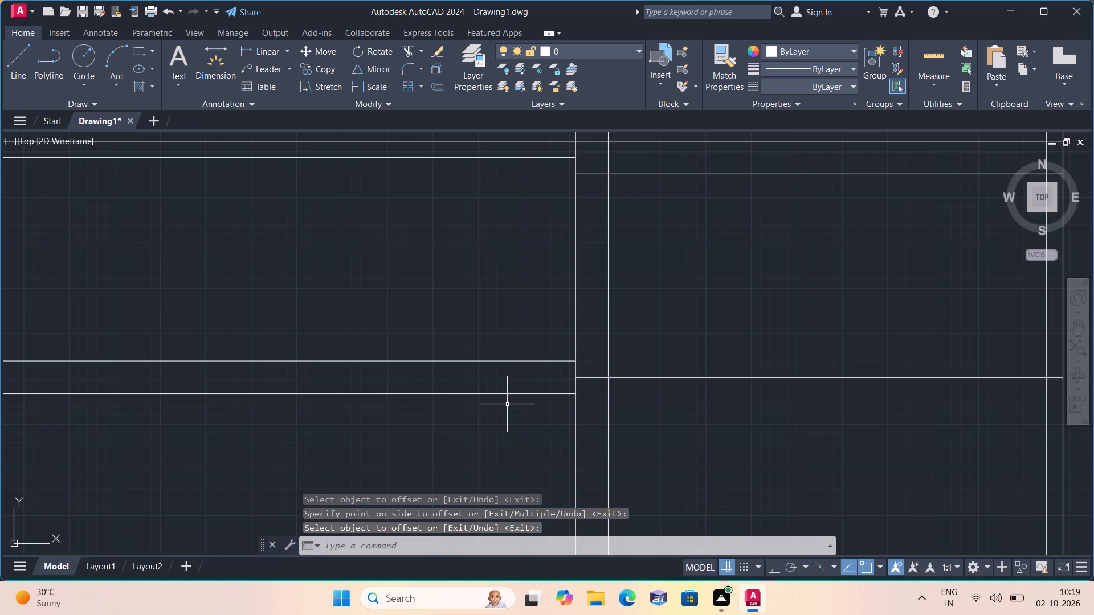
Offset the lower boundary line of the 4'8" passage section 4.5" downward.
key(space)
text(4.5")
key(space)
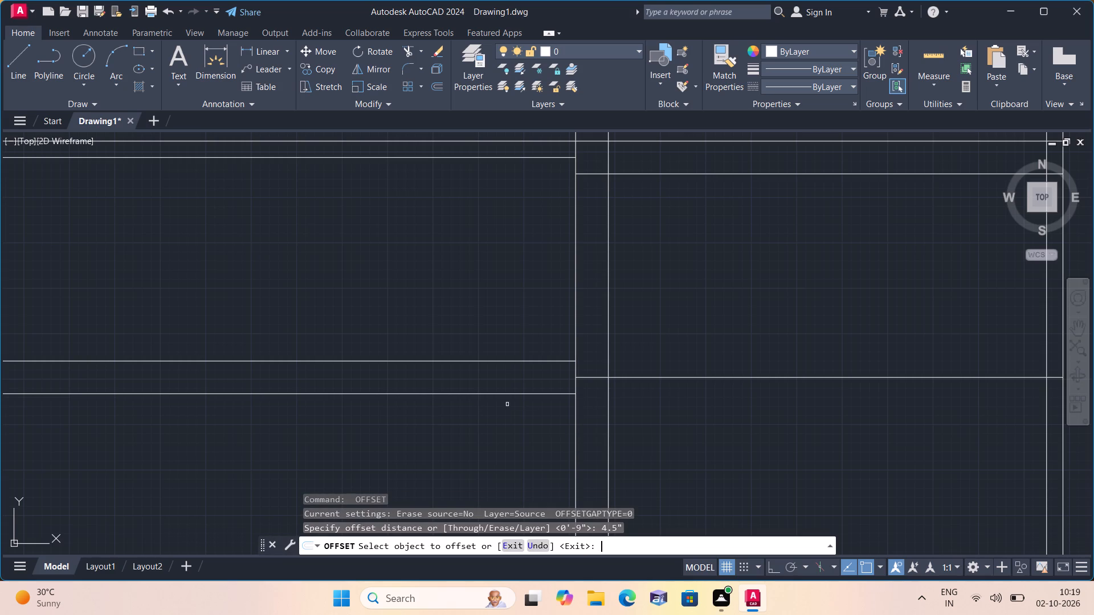
scroll(564, 401, down, 1)
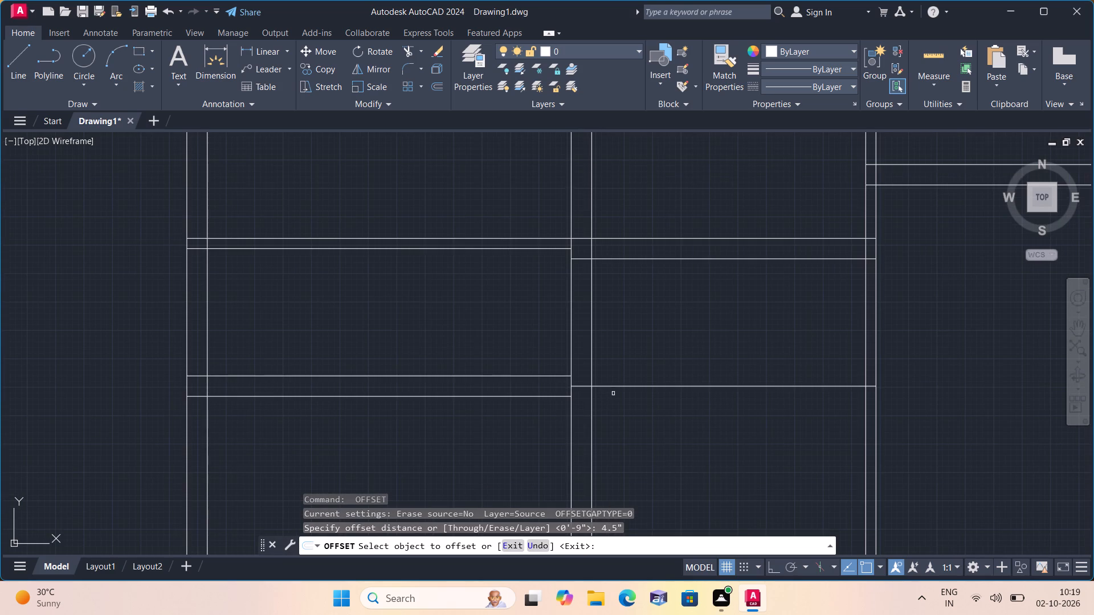
click(614, 387)
click(617, 412)
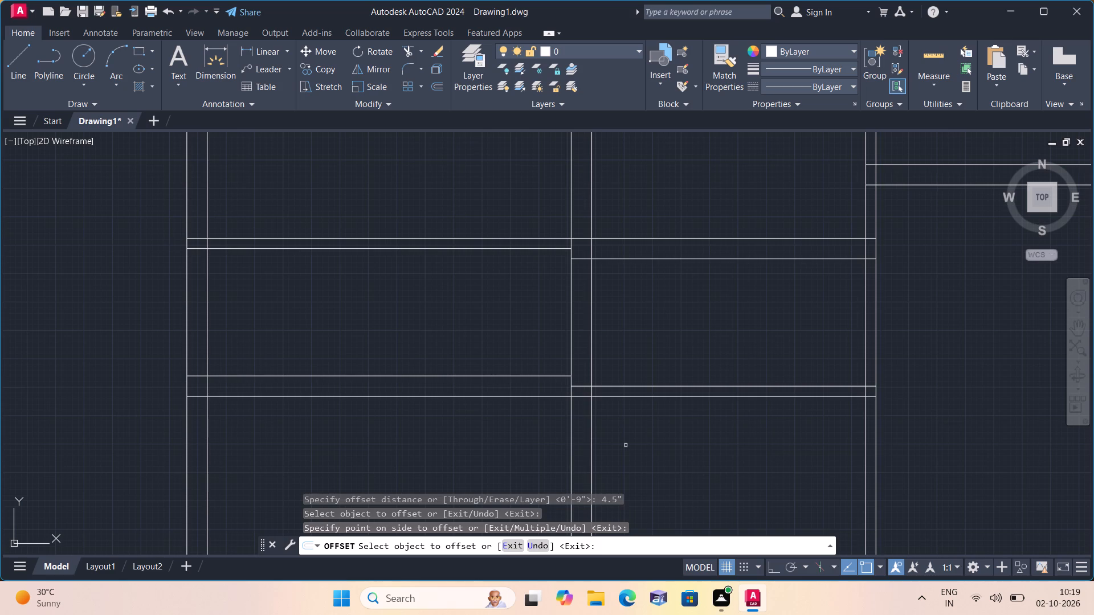
key(space)
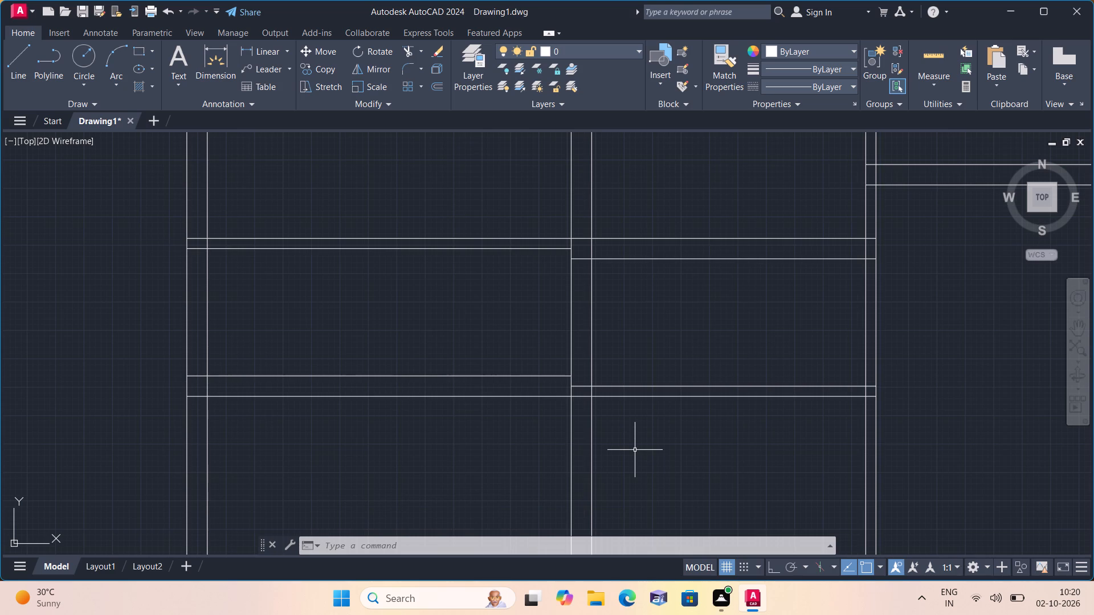
Examine the wall layout around the new 4'8" spaces and the neighbouring rooms.
scroll(635, 450, down, 2)
scroll(635, 450, up, 1)
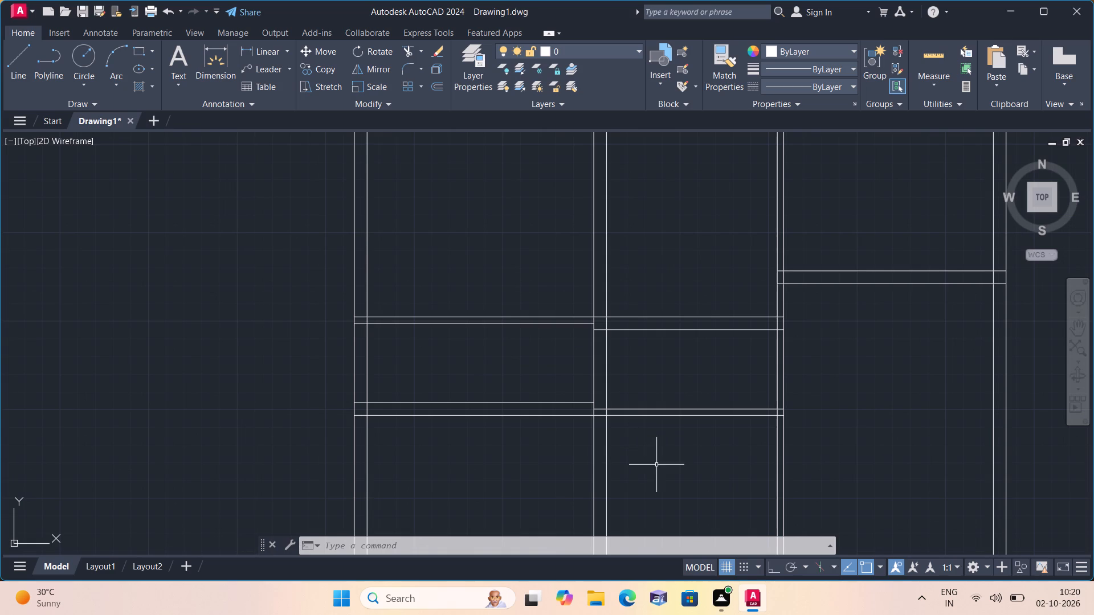
scroll(648, 470, up, 1)
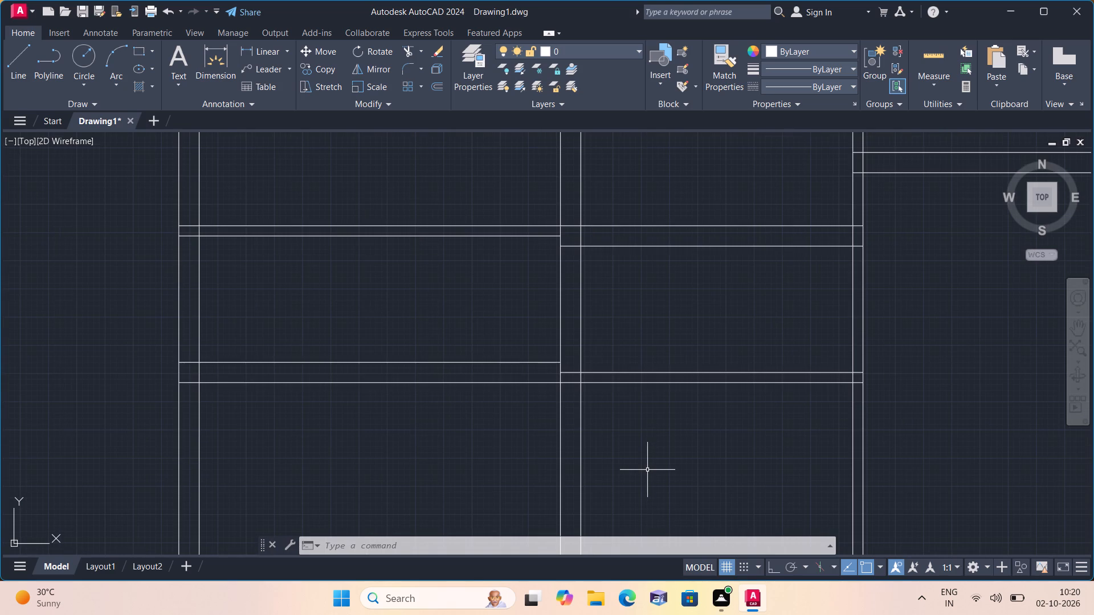
scroll(647, 471, down, 1)
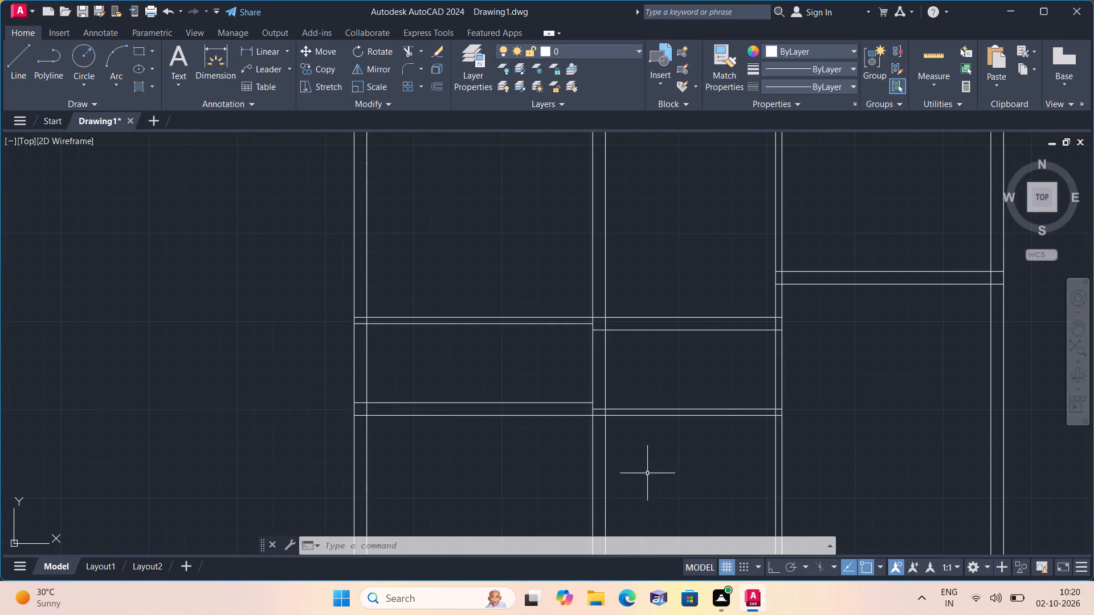
scroll(647, 473, down, 1)
middle_drag(647, 473, 630, 400)
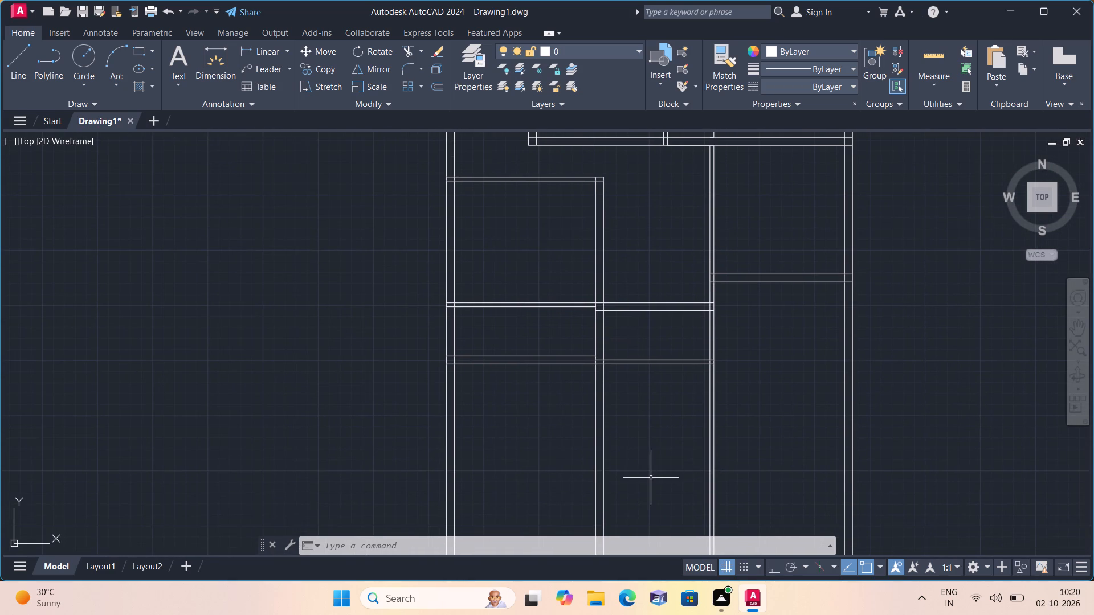
middle_drag(648, 475, 635, 442)
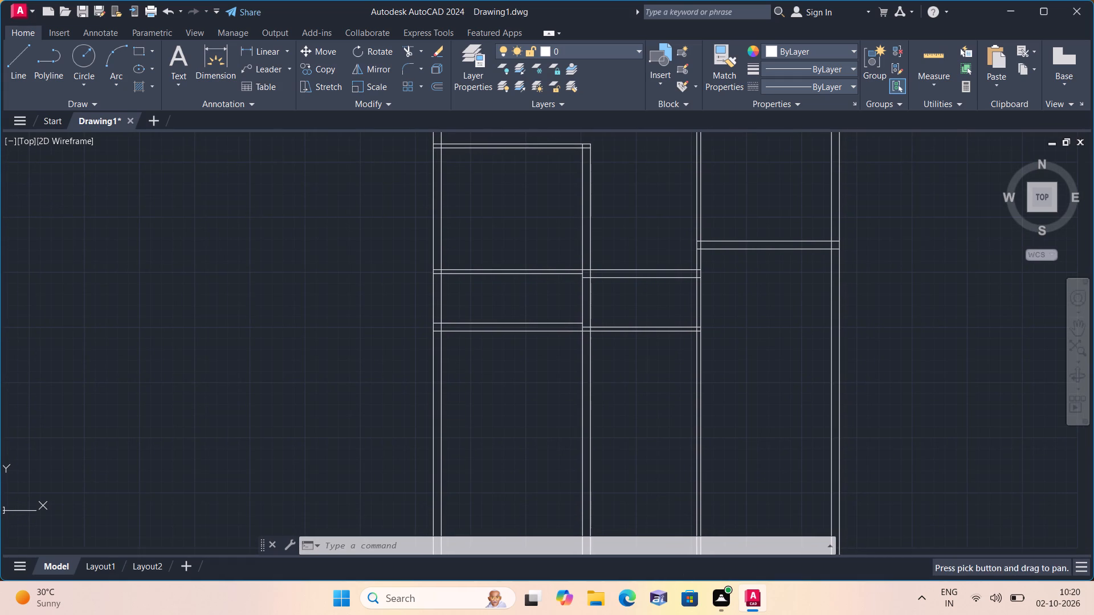
middle_drag(635, 442, 646, 530)
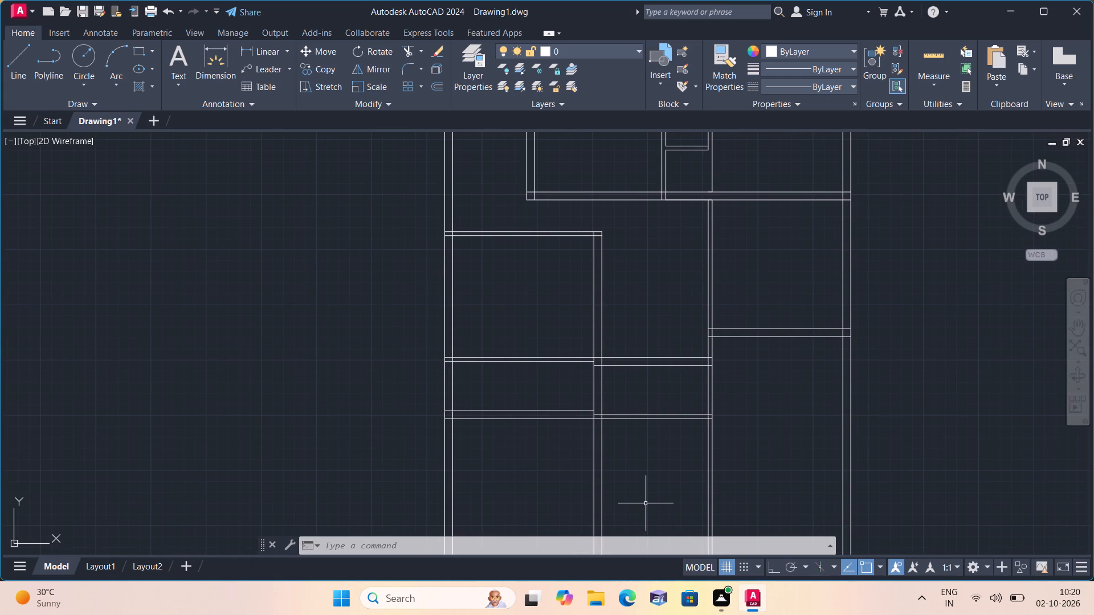
scroll(646, 502, up, 1)
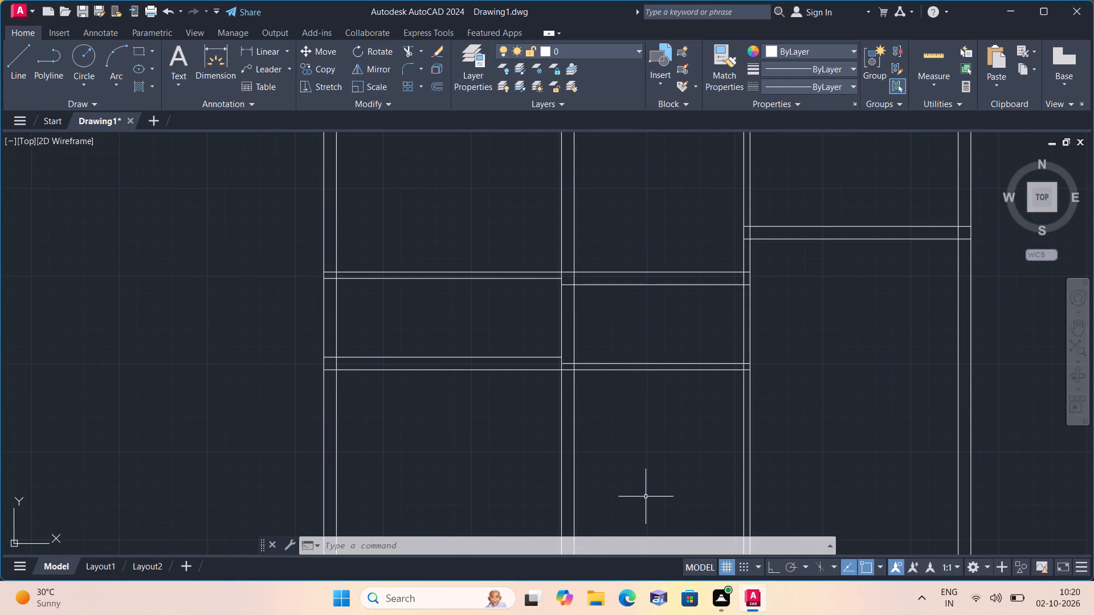
scroll(646, 494, down, 1)
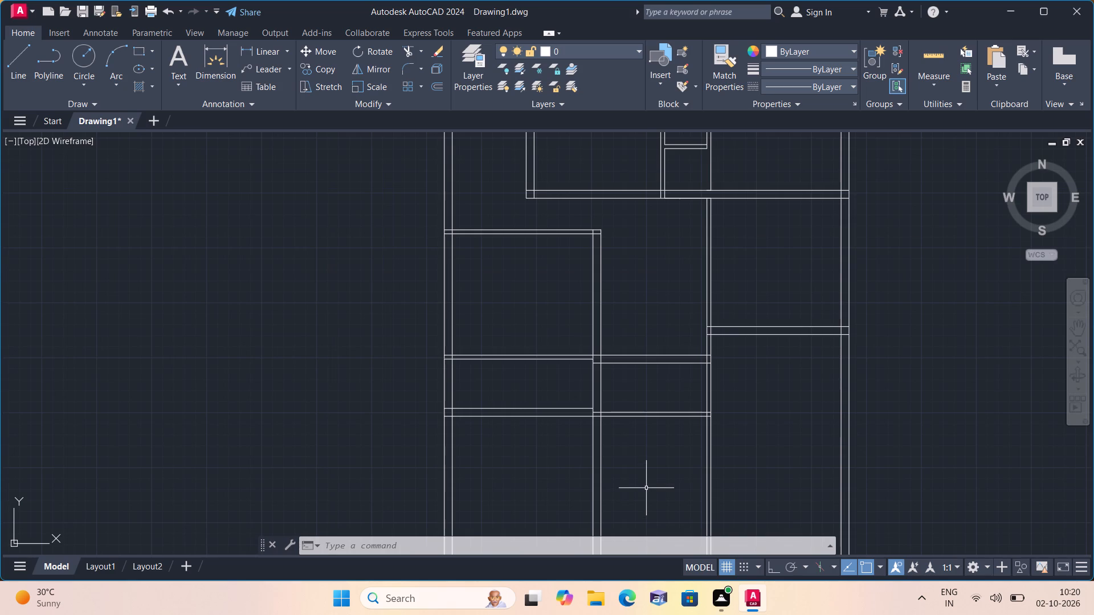
Trim both lines of the 4.5" partition below the passage section's new 4.5" bottom wall.
text(trim)
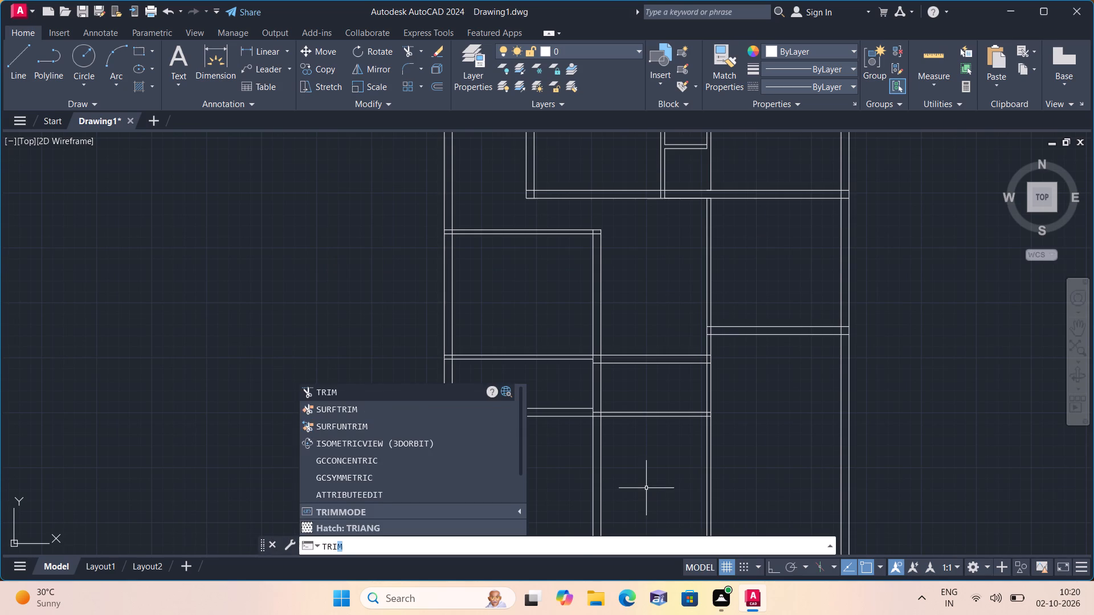
key(space)
click(646, 488)
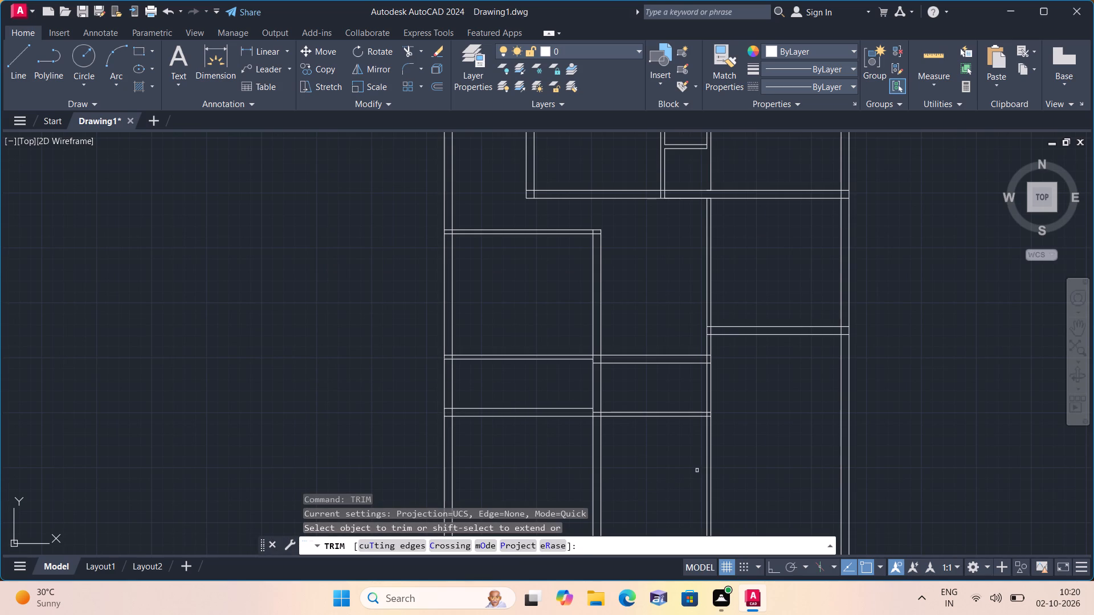
click(740, 463)
click(674, 494)
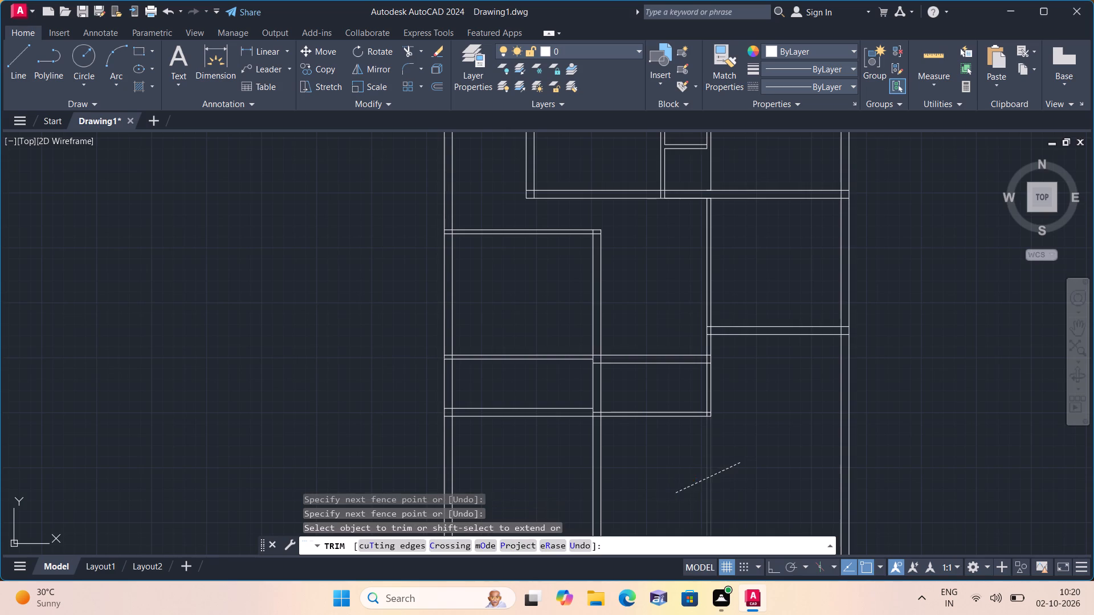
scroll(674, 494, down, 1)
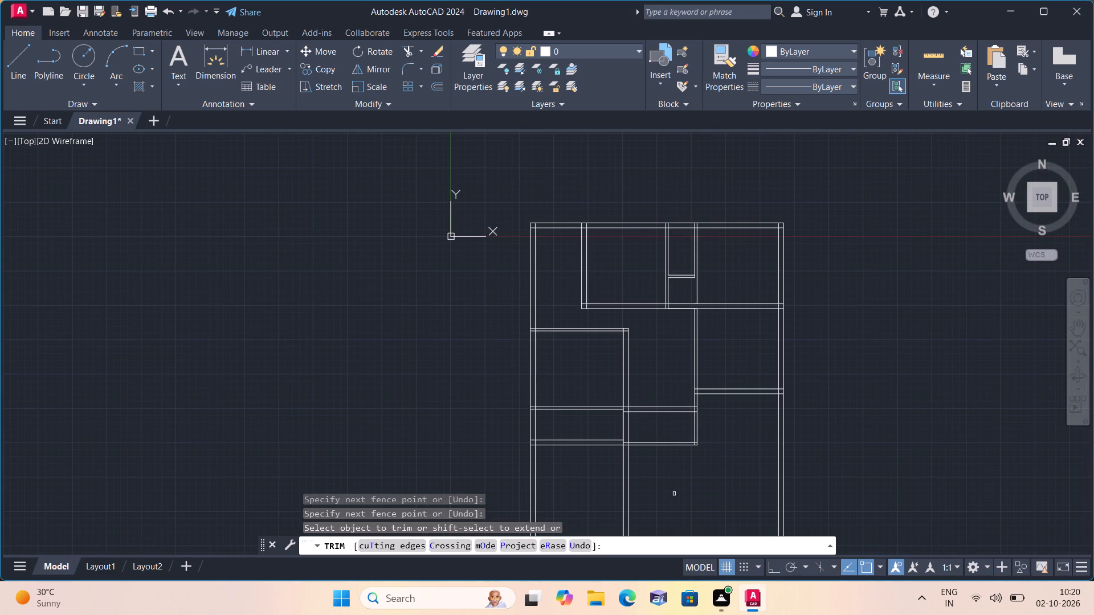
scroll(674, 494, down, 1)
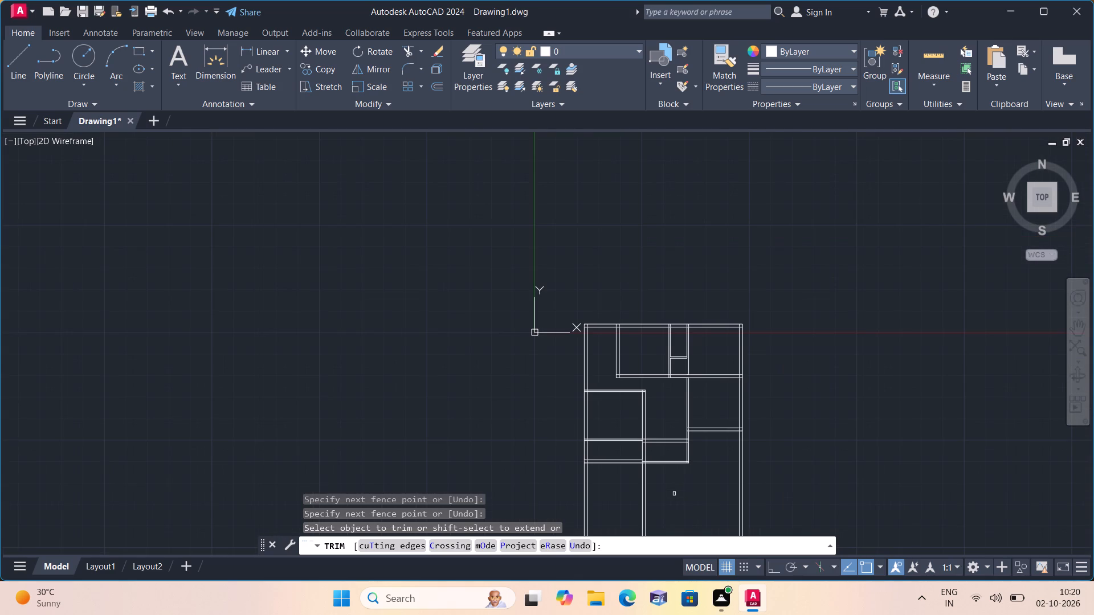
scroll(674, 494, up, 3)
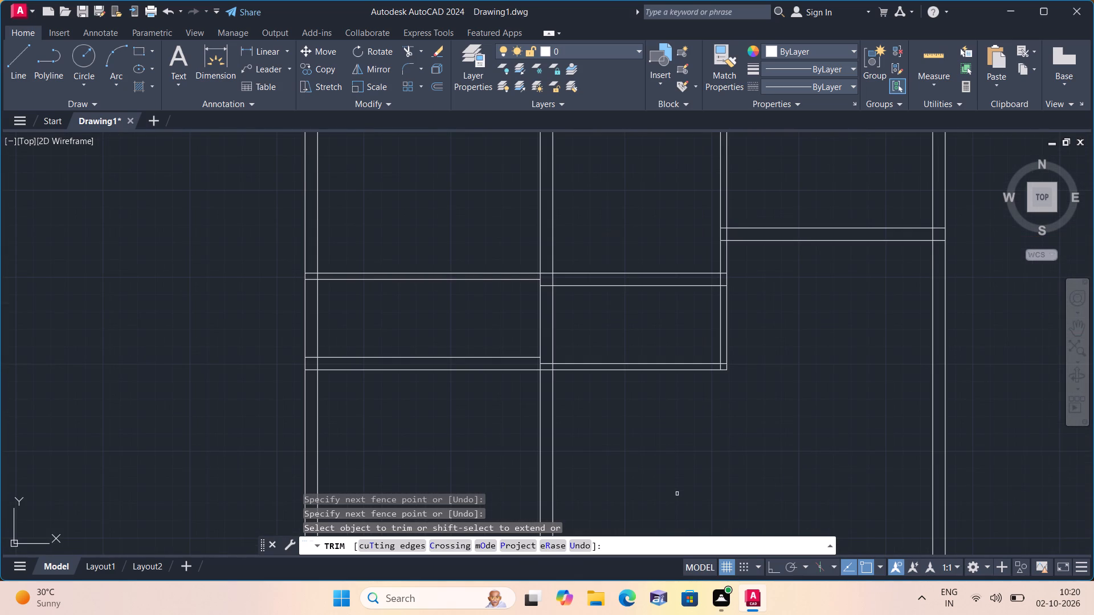
Trim both lines of the 4.5" partition between the right room's bottom wall and the top wall of the 4'8" passage section.
scroll(778, 364, down, 1)
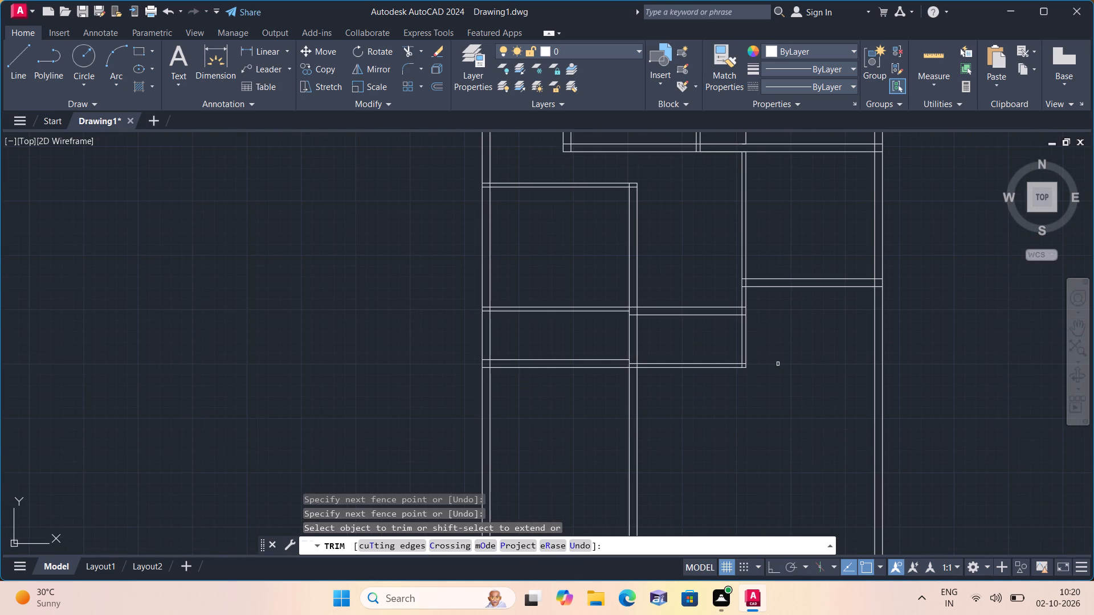
click(756, 299)
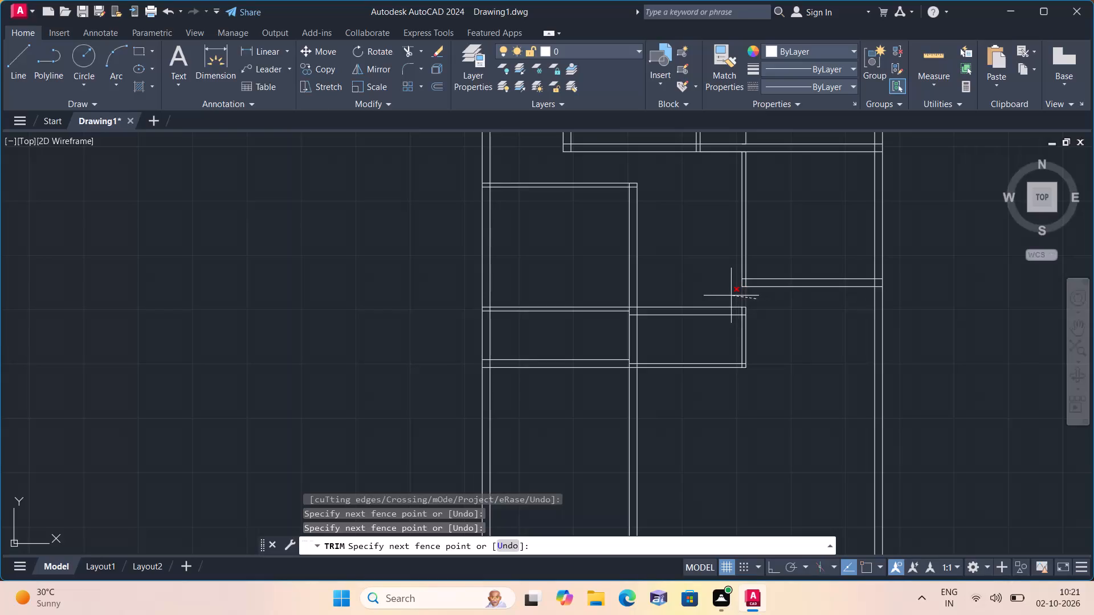
click(731, 296)
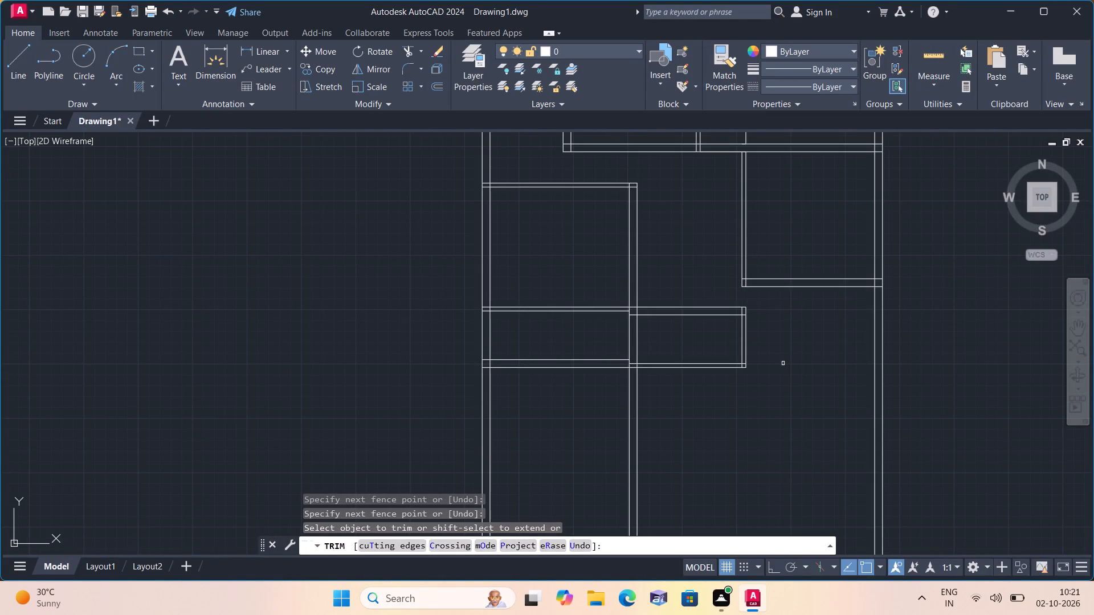
key(space)
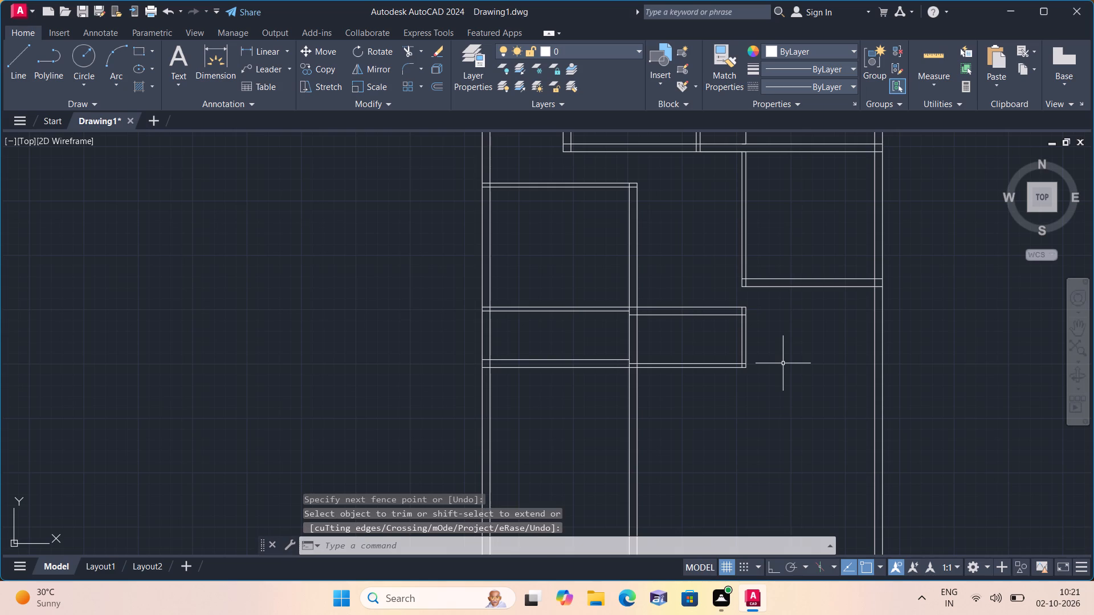
Offset the lowest wall lines of the 4'8" left space and the adjoining passage section 16' downward.
text(off)
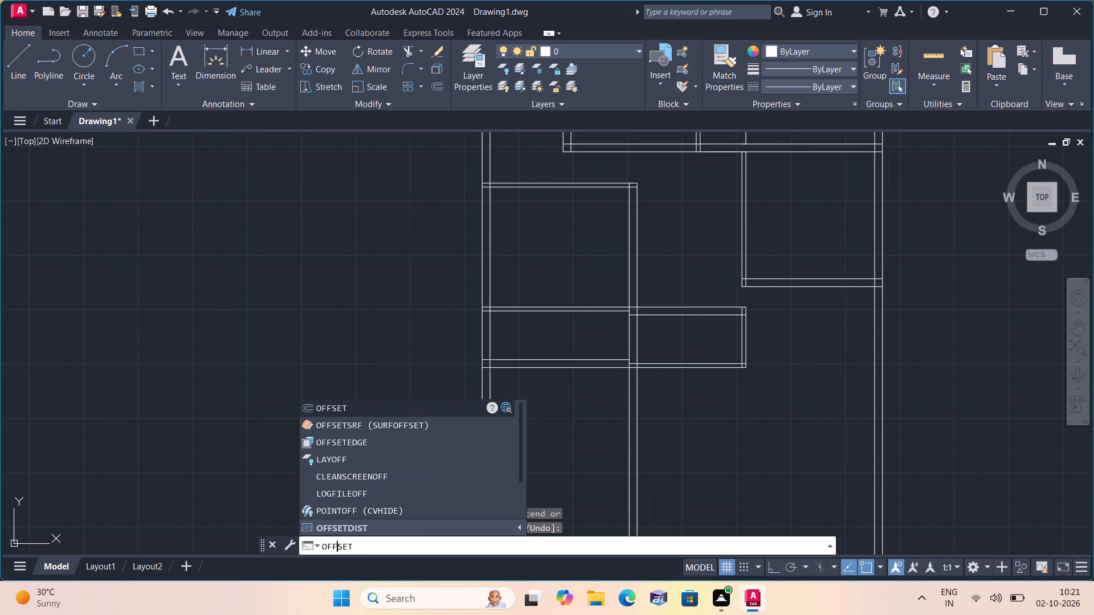
key(space)
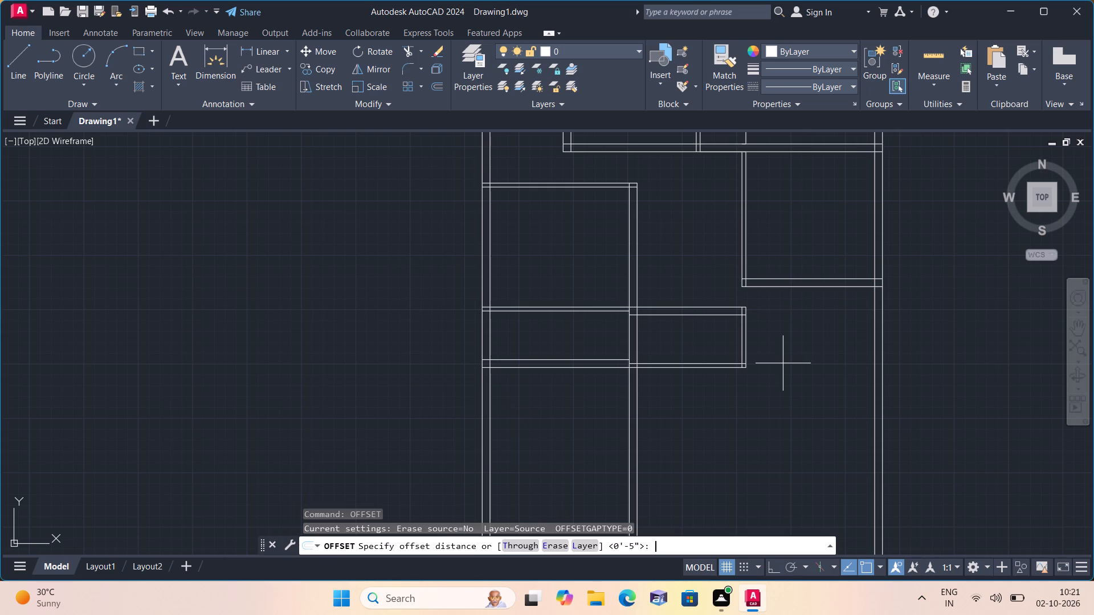
text(16')
key(space)
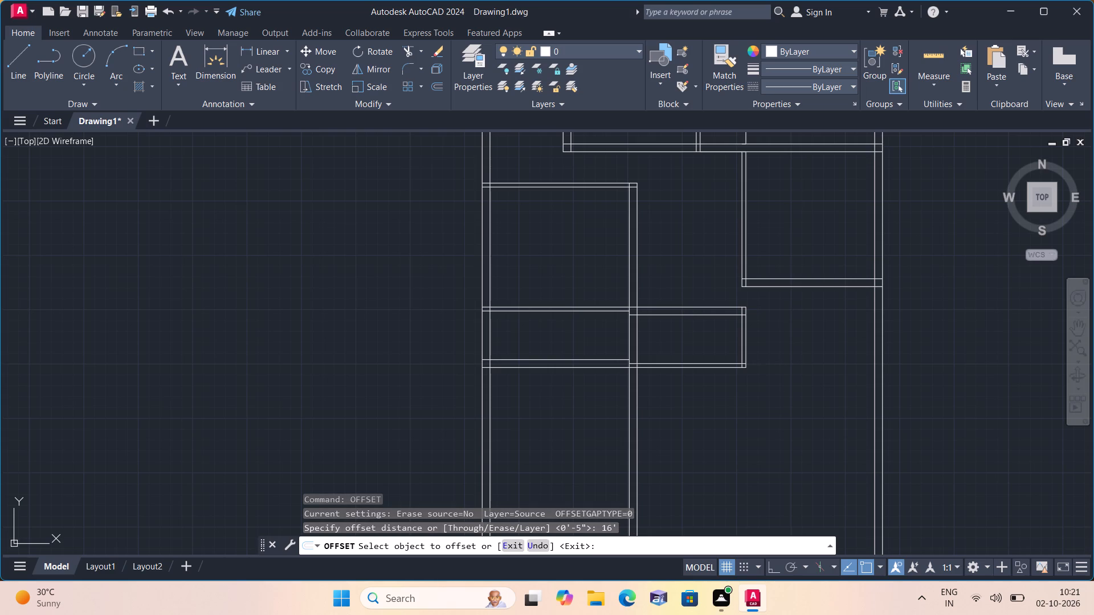
middle_drag(542, 414, 528, 339)
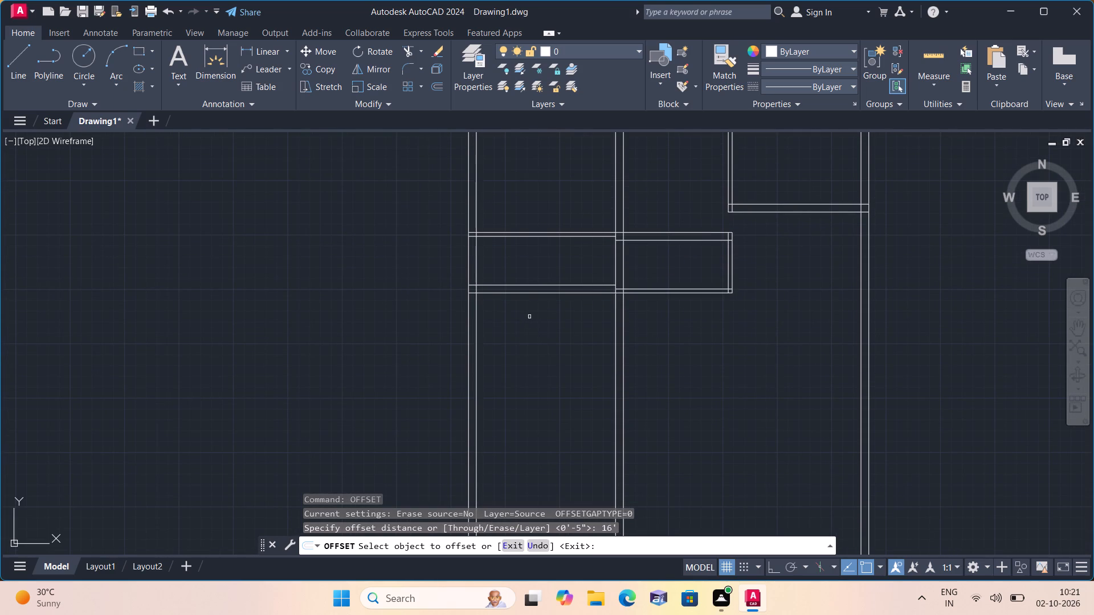
click(533, 293)
click(557, 426)
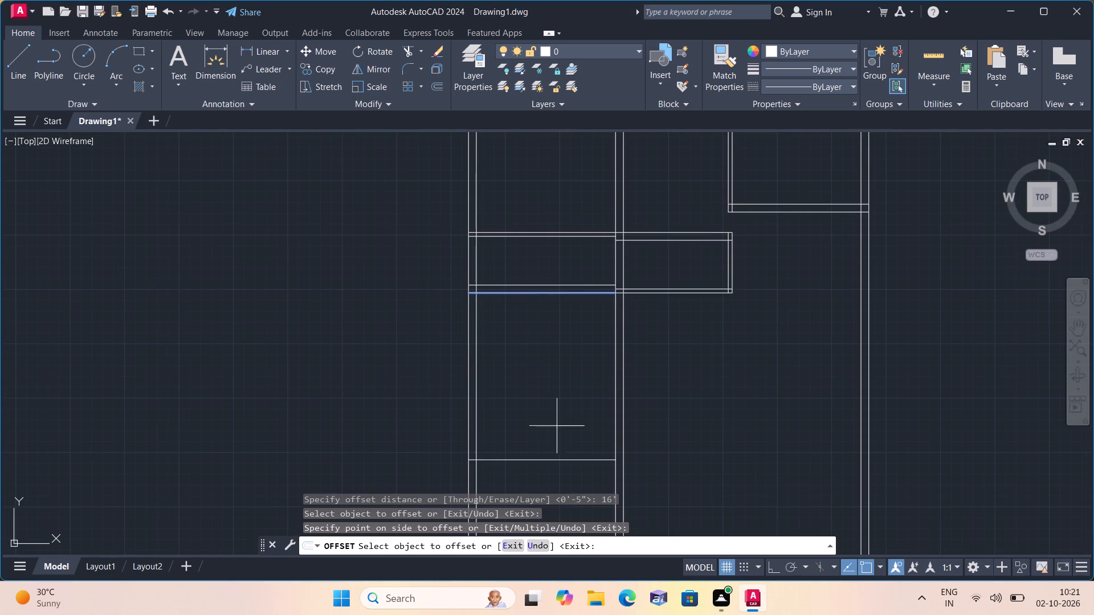
click(642, 293)
click(687, 442)
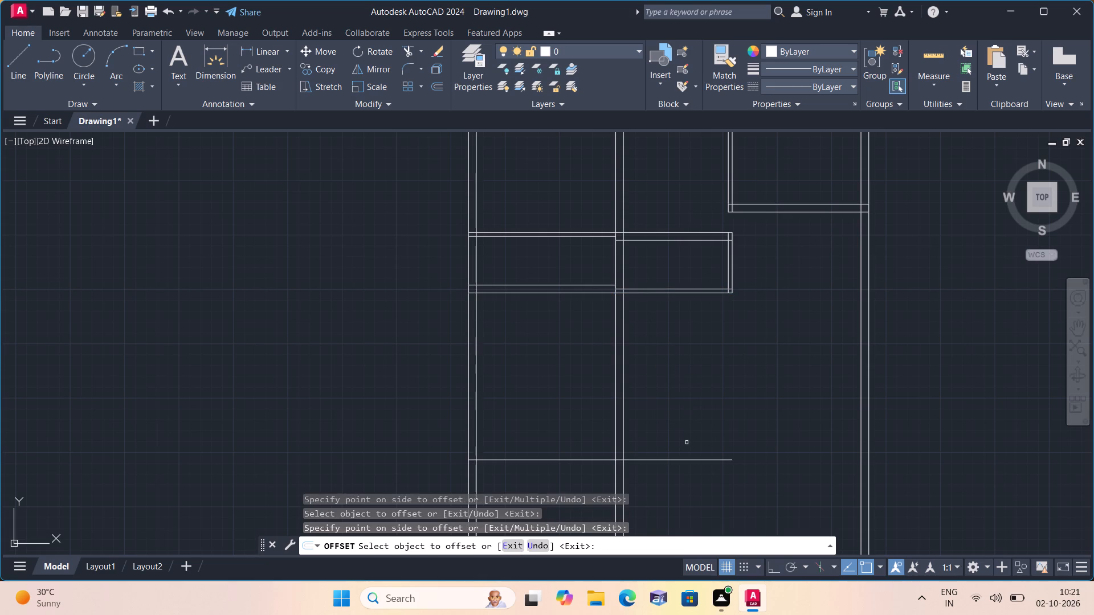
middle_drag(686, 442, 674, 420)
scroll(664, 404, down, 1)
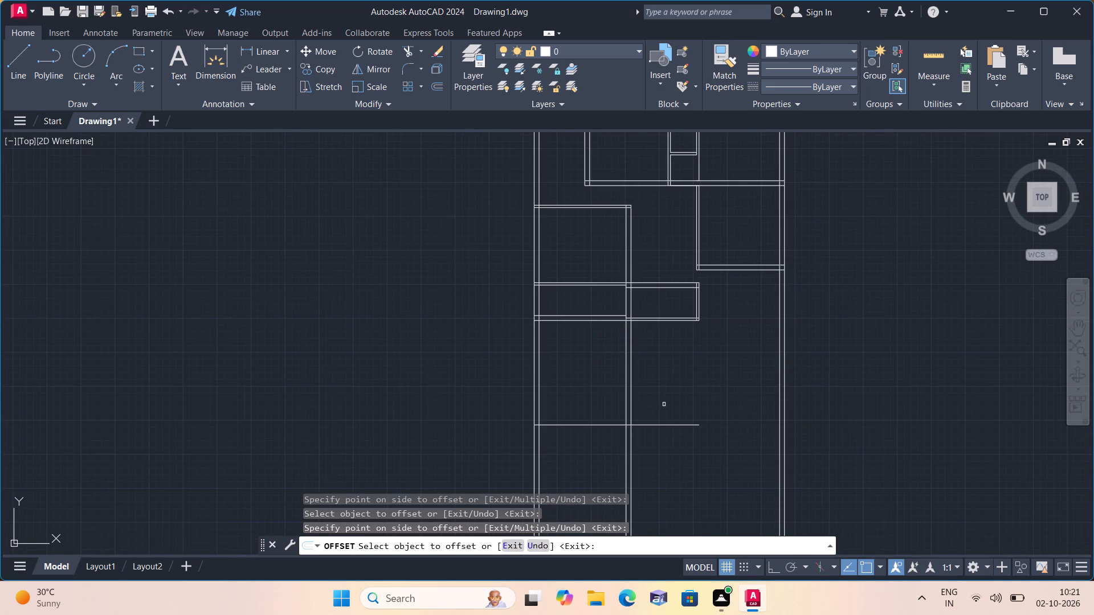
key(space)
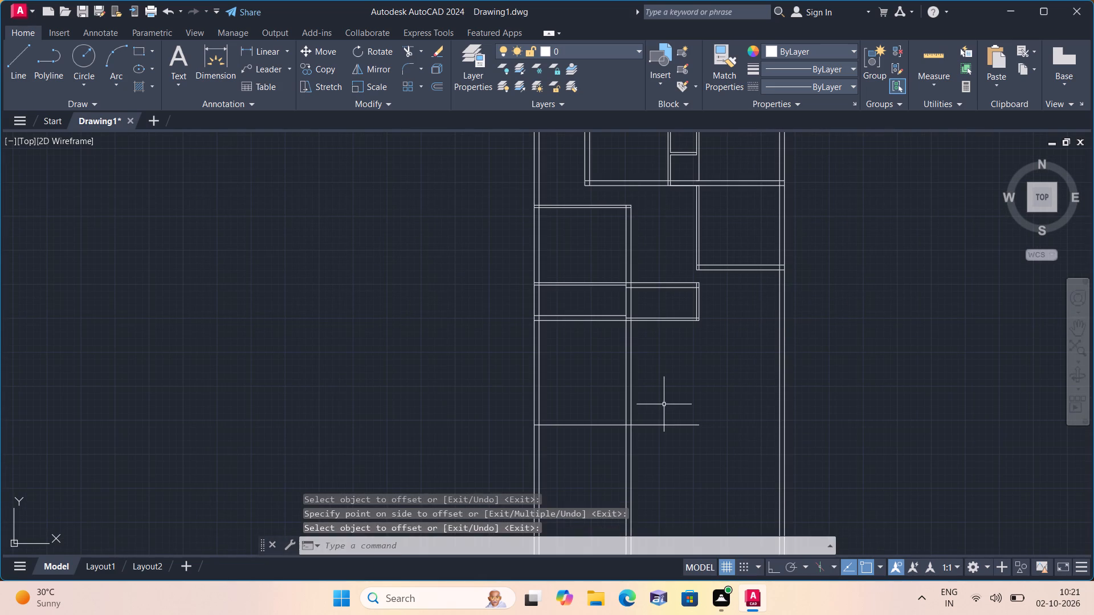
Offset both new lines 16' below the 4'8" spaces by 9" downward.
key(space)
text(9")
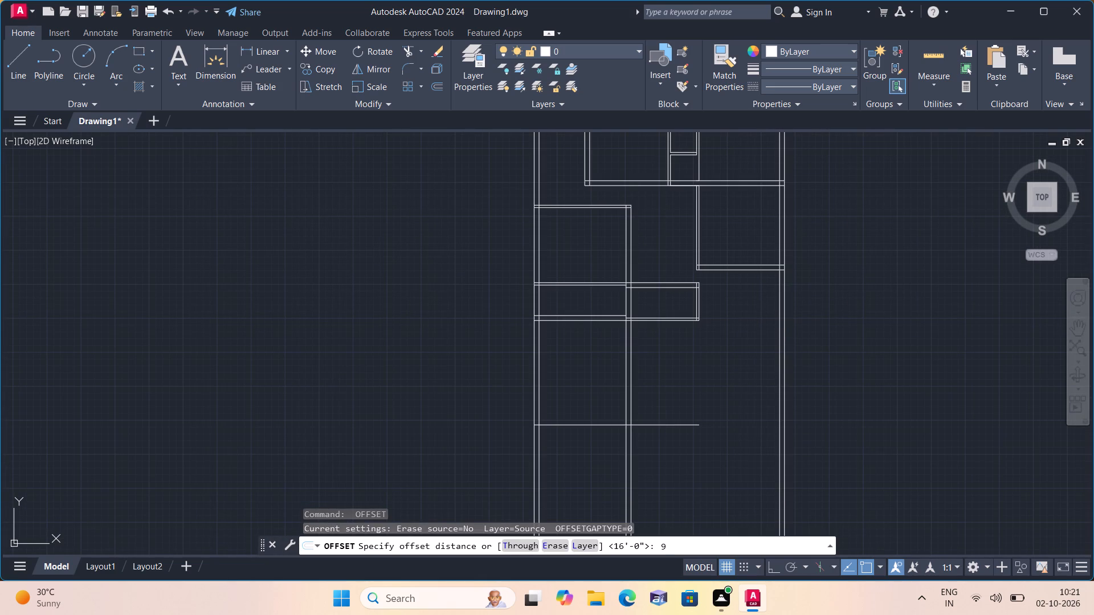
key(space)
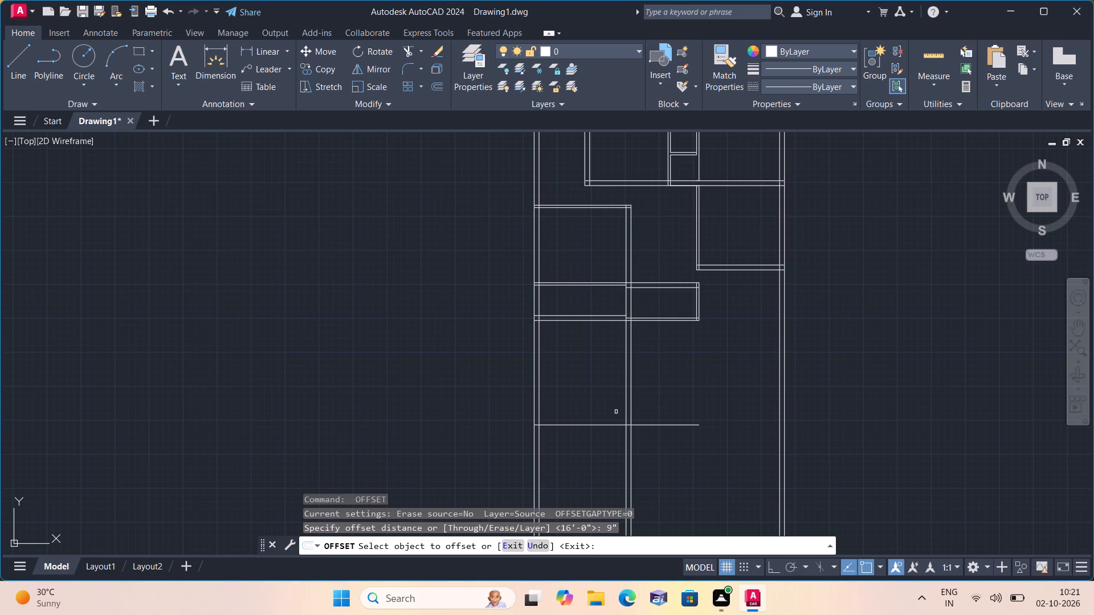
click(616, 428)
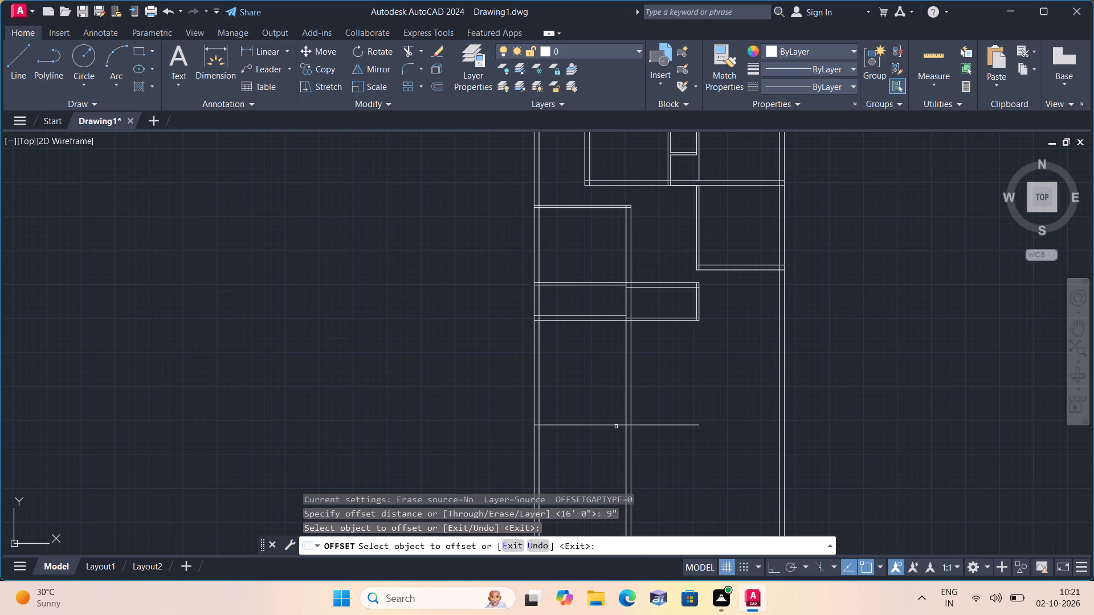
click(616, 427)
click(621, 456)
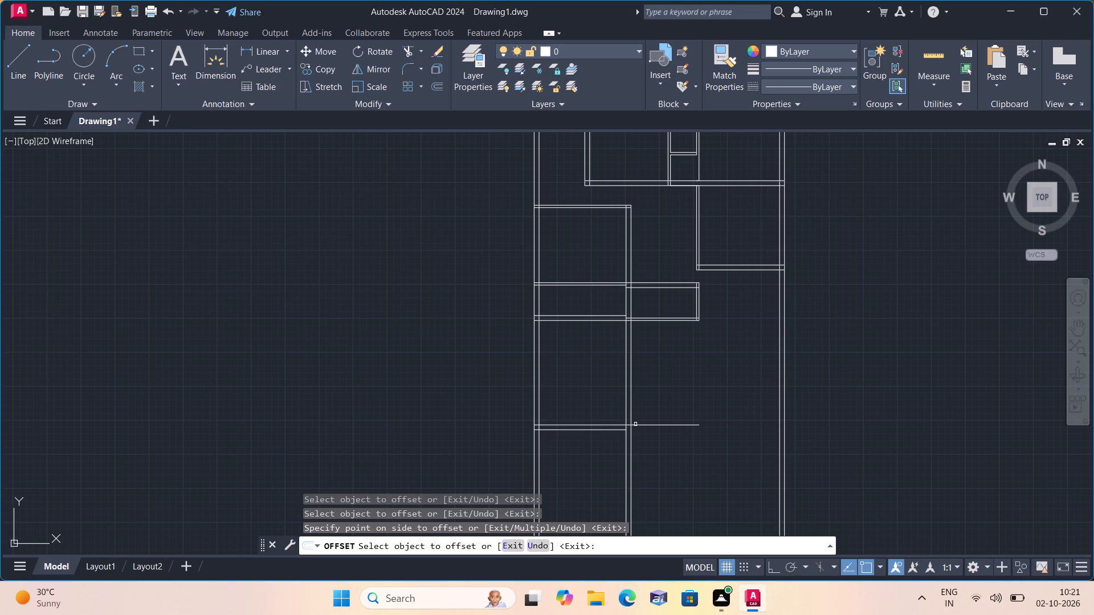
click(640, 425)
click(647, 442)
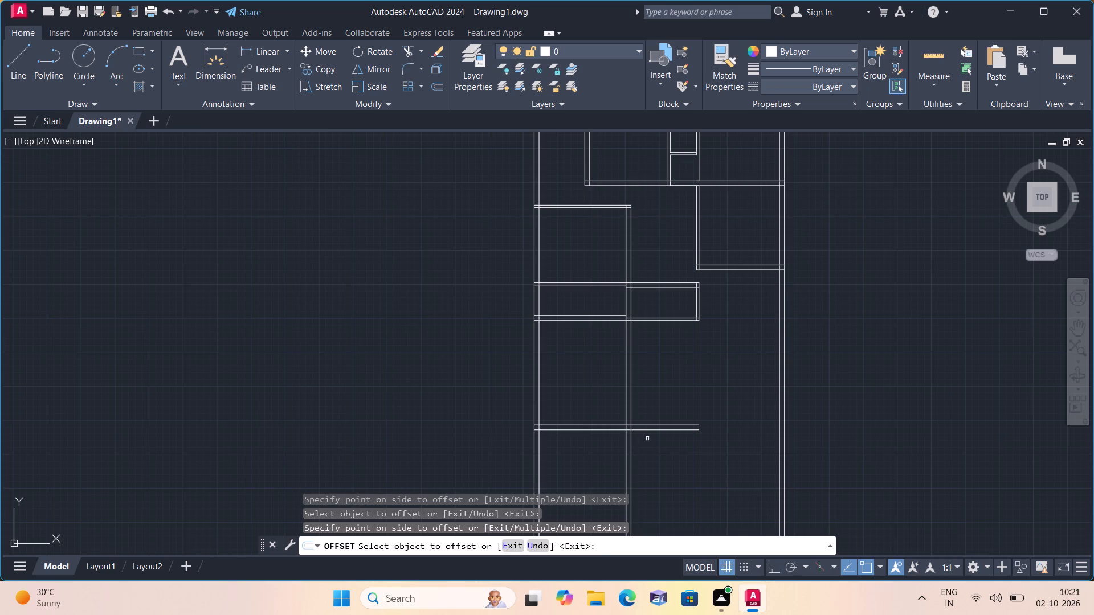
key(space)
Extend both lines of the new 9" horizontal wall to the outer line of the right exterior wall.
text(exte)
key(space)
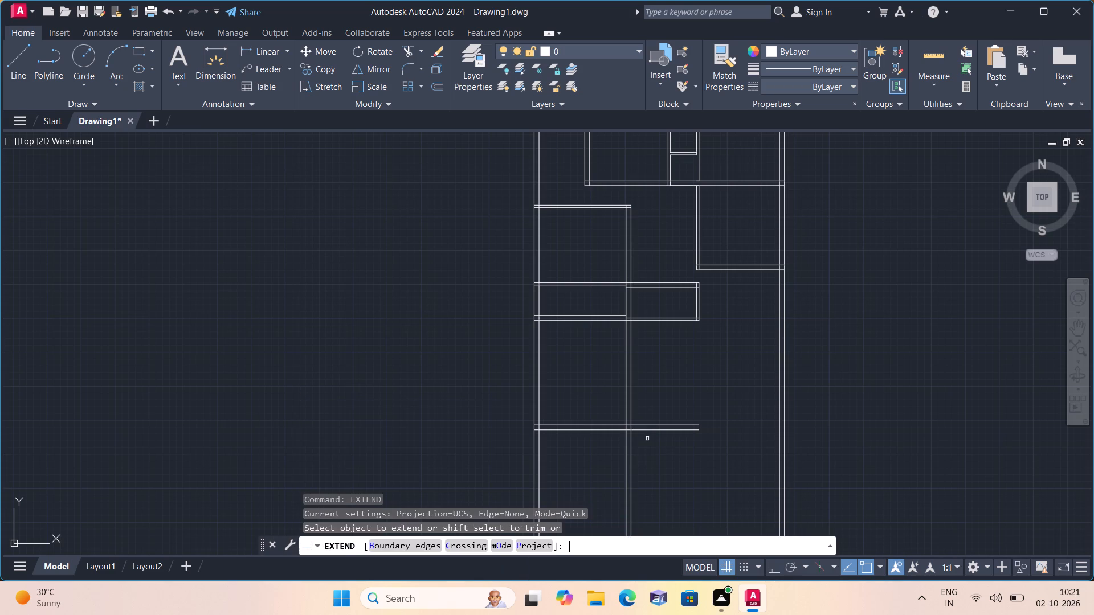
click(658, 397)
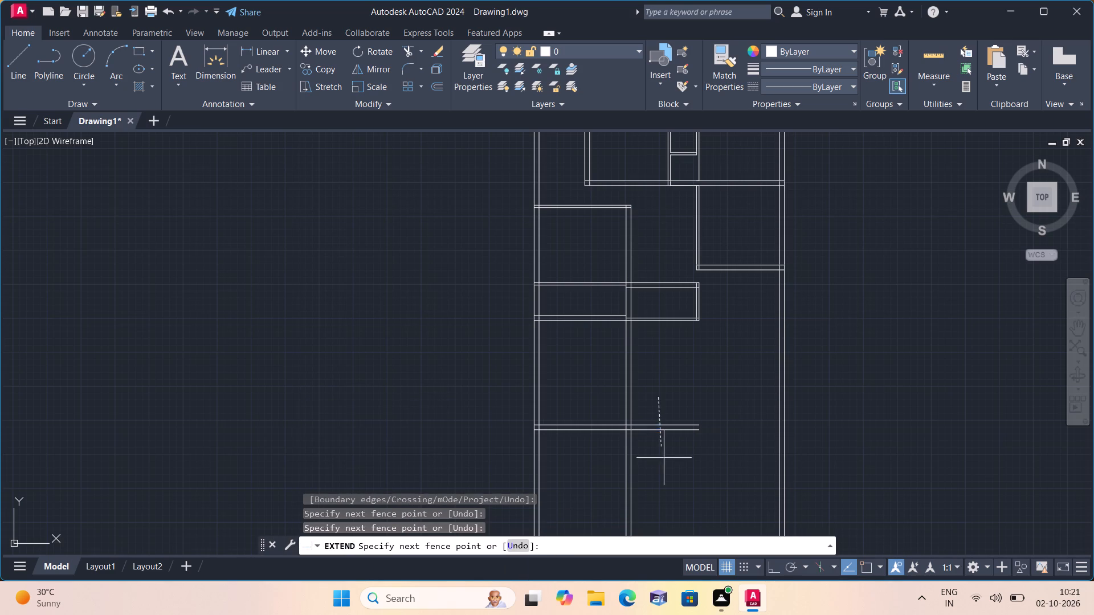
click(671, 519)
click(675, 497)
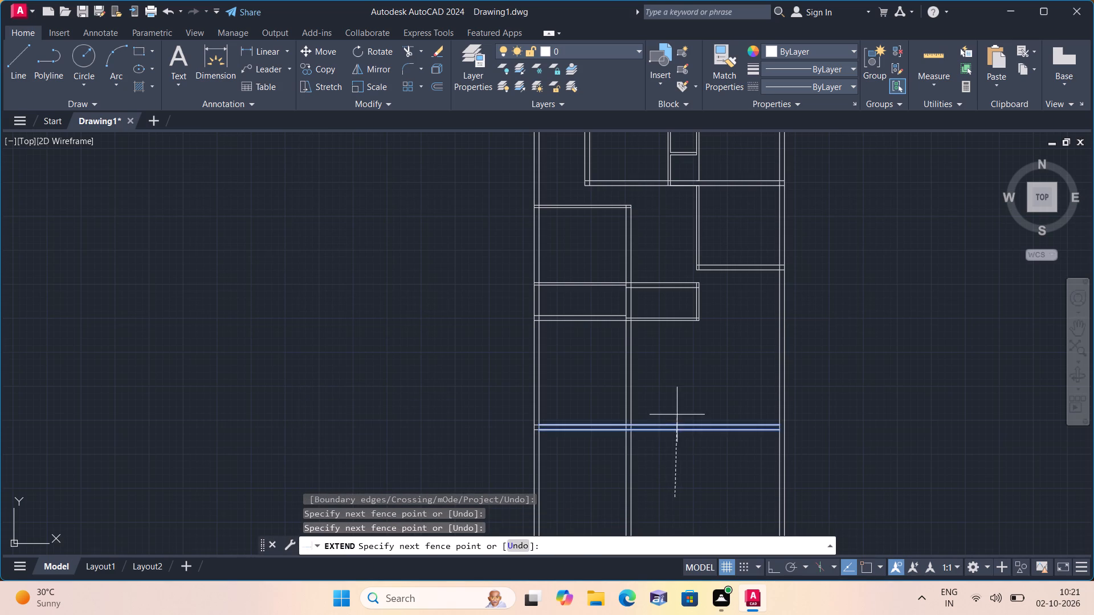
click(678, 411)
click(688, 416)
click(699, 477)
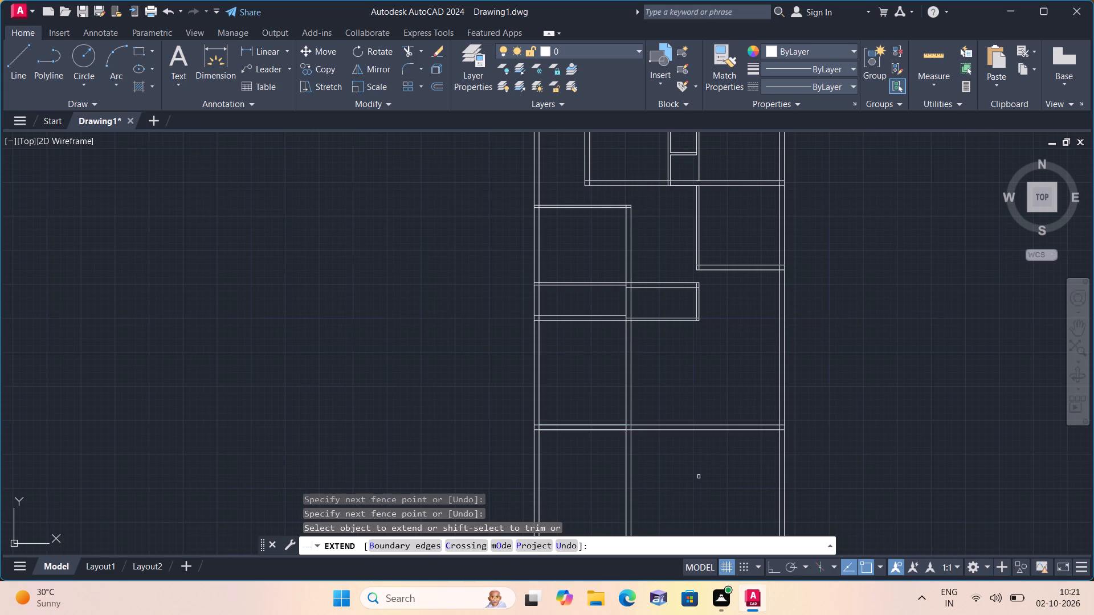
scroll(699, 475, down, 1)
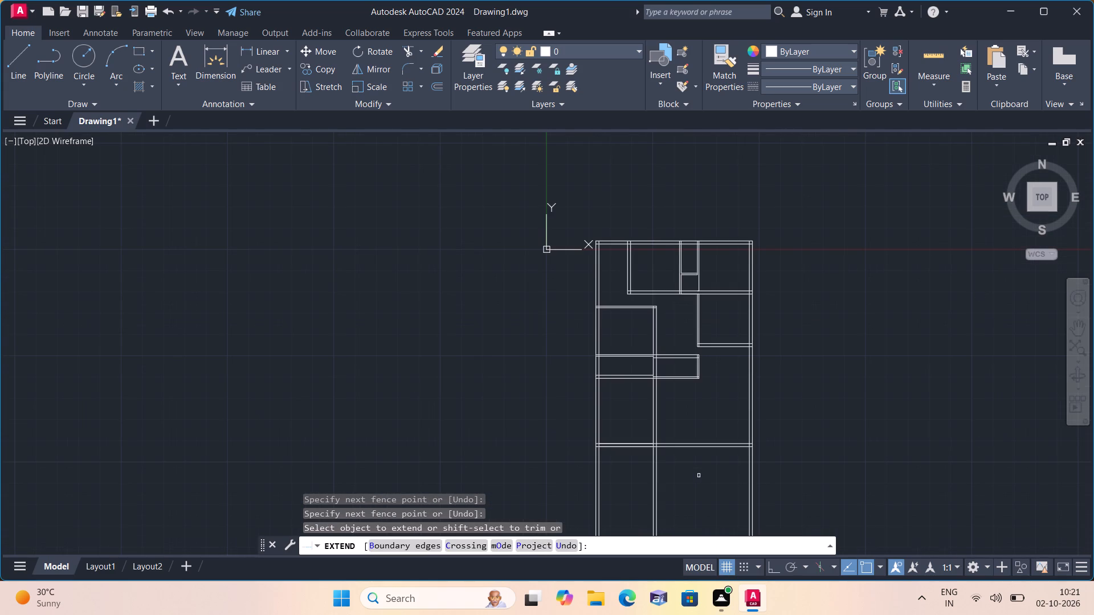
scroll(646, 370, up, 2)
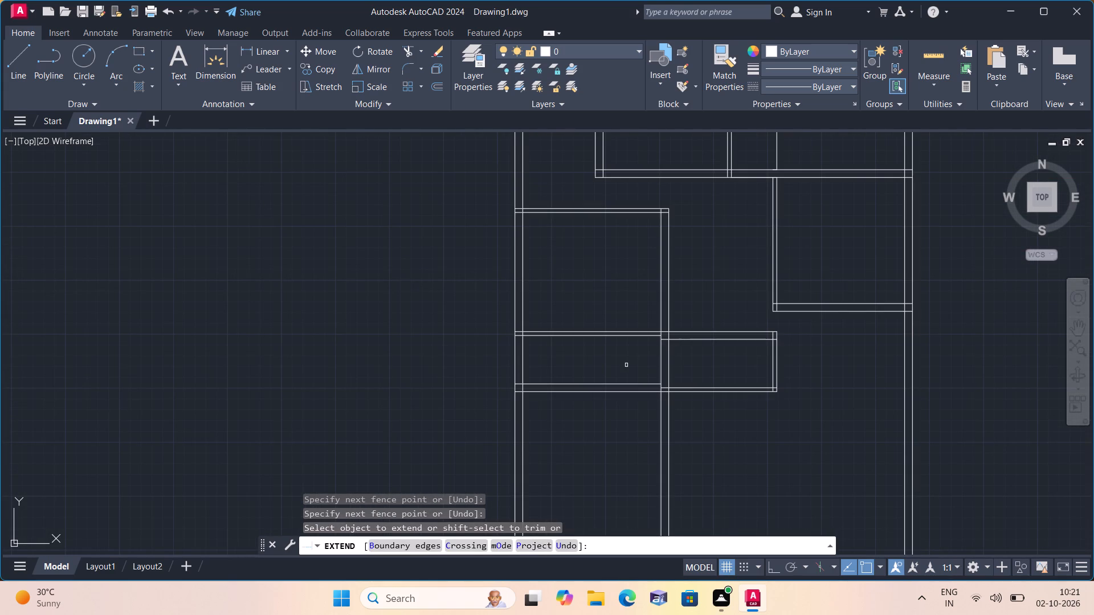
key(space)
Trim the vertical wall lines separating the 4'8" left space from the adjoining passage section.
text(trim)
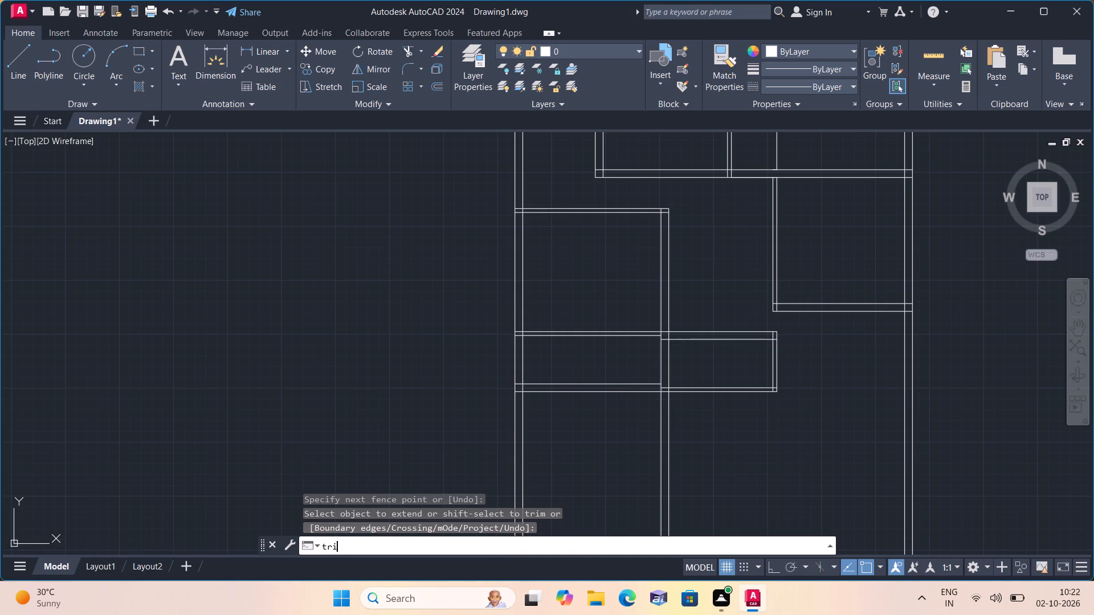
key(space)
click(626, 365)
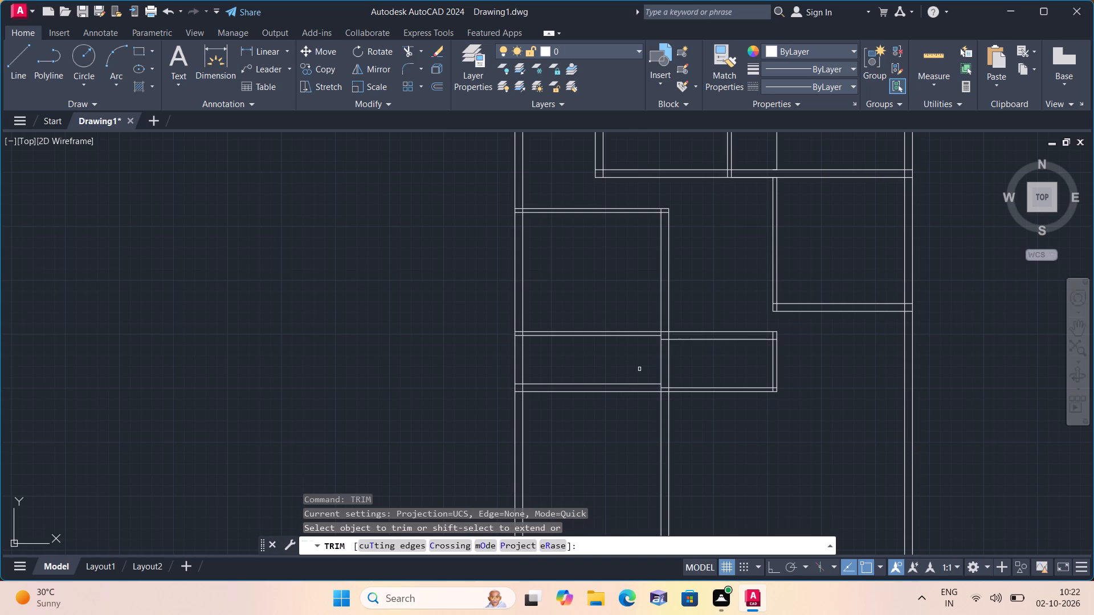
click(704, 355)
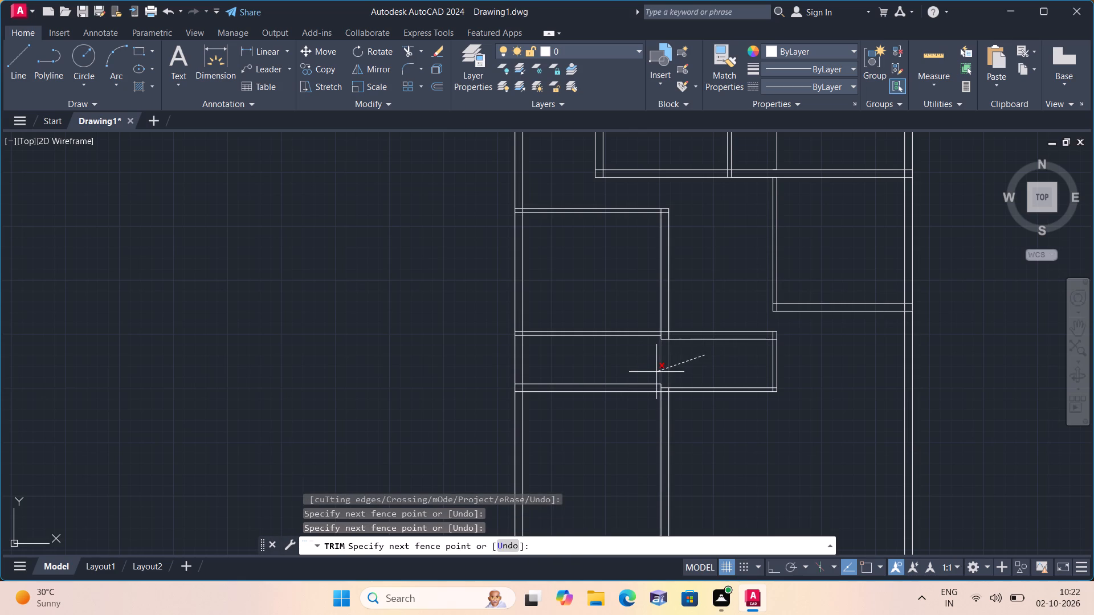
click(656, 372)
scroll(663, 344, up, 2)
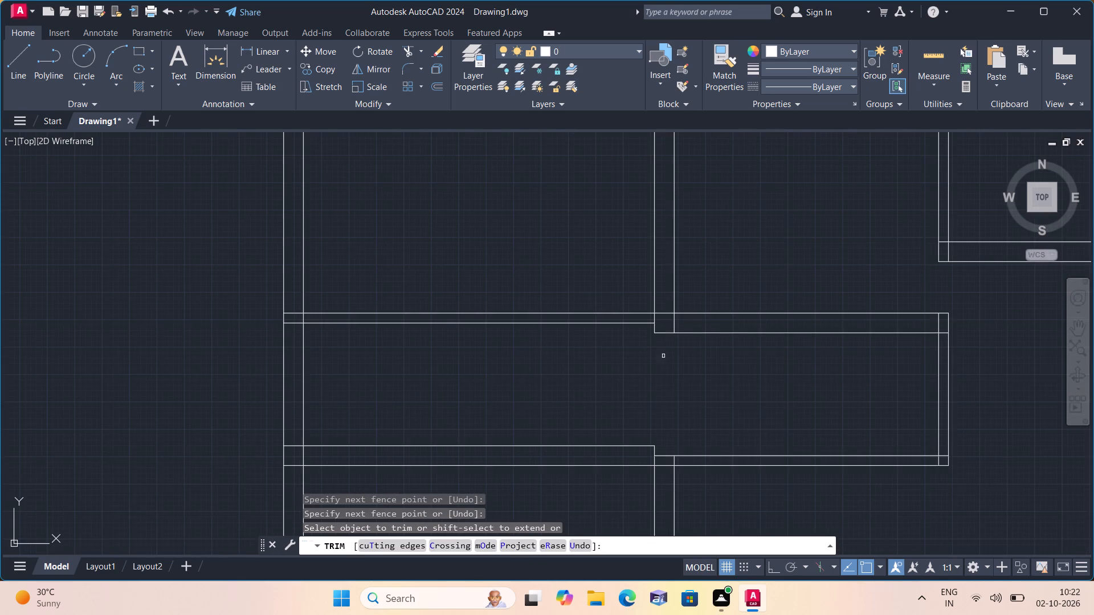
scroll(628, 376, down, 1)
key(Escape)
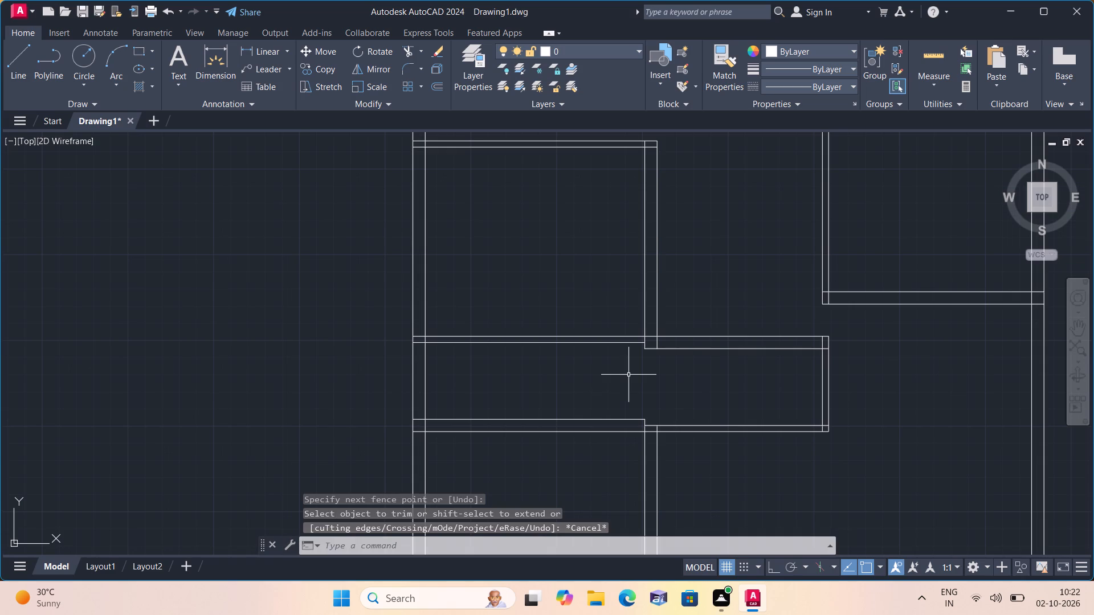
Offset the inner line of the left exterior wall 10' to the right.
text(off)
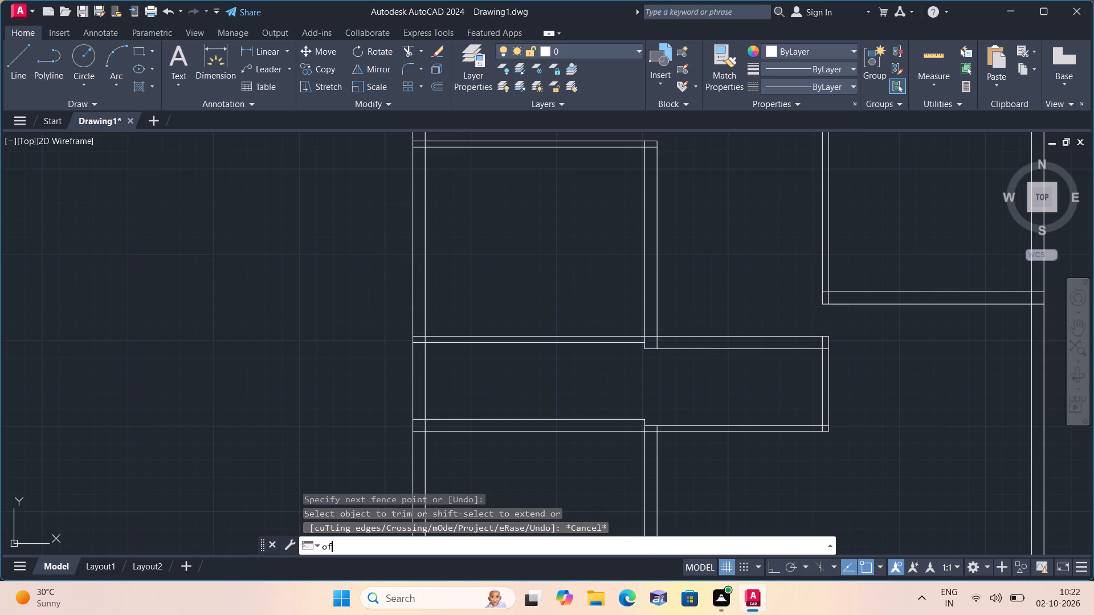
key(space)
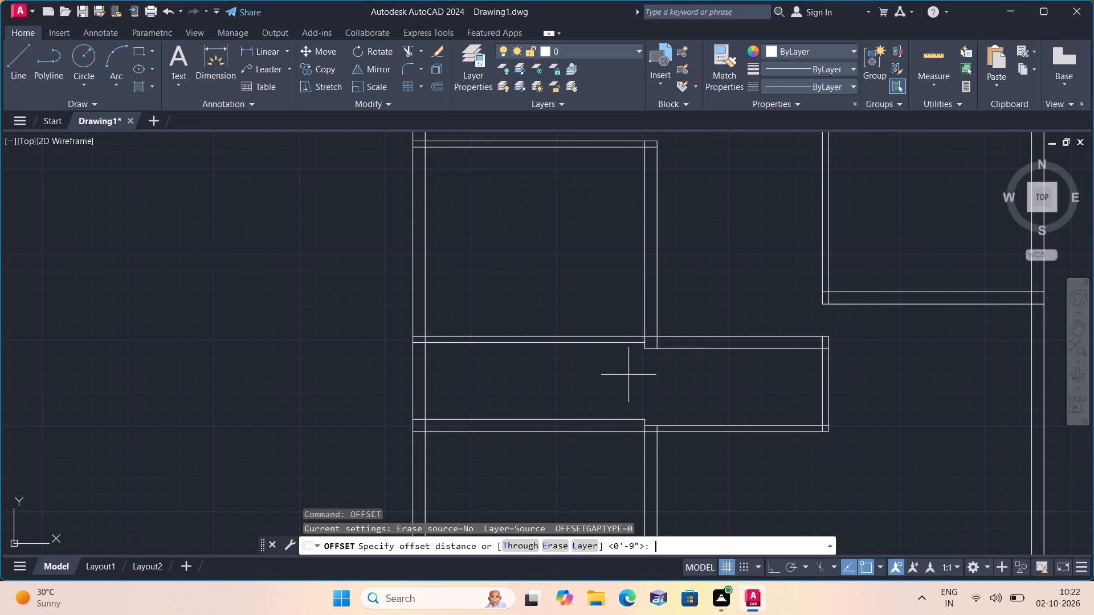
text(10')
key(space)
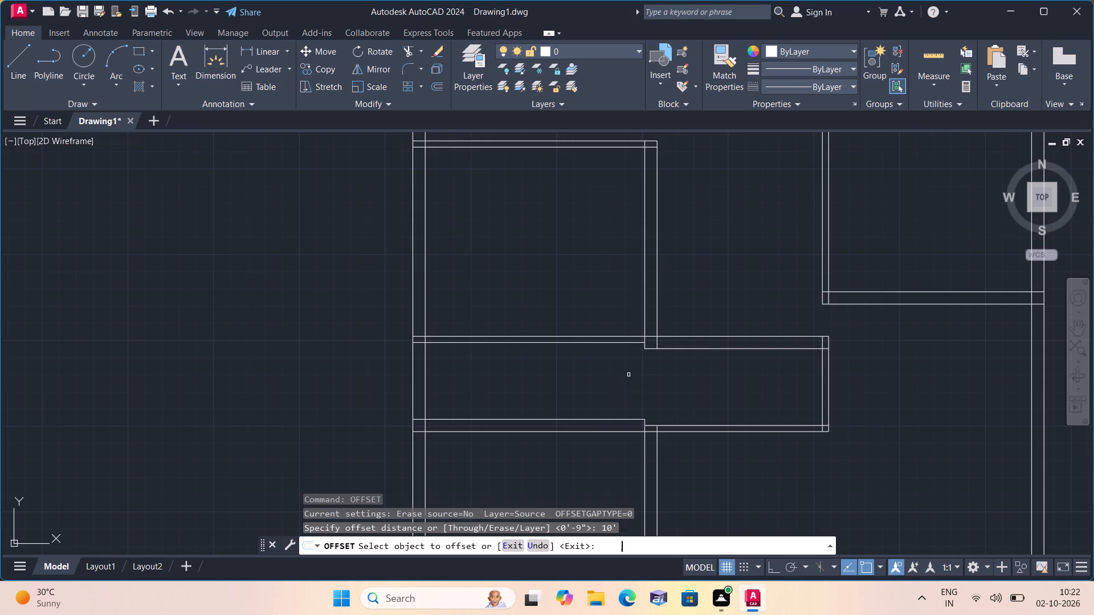
click(423, 377)
click(523, 385)
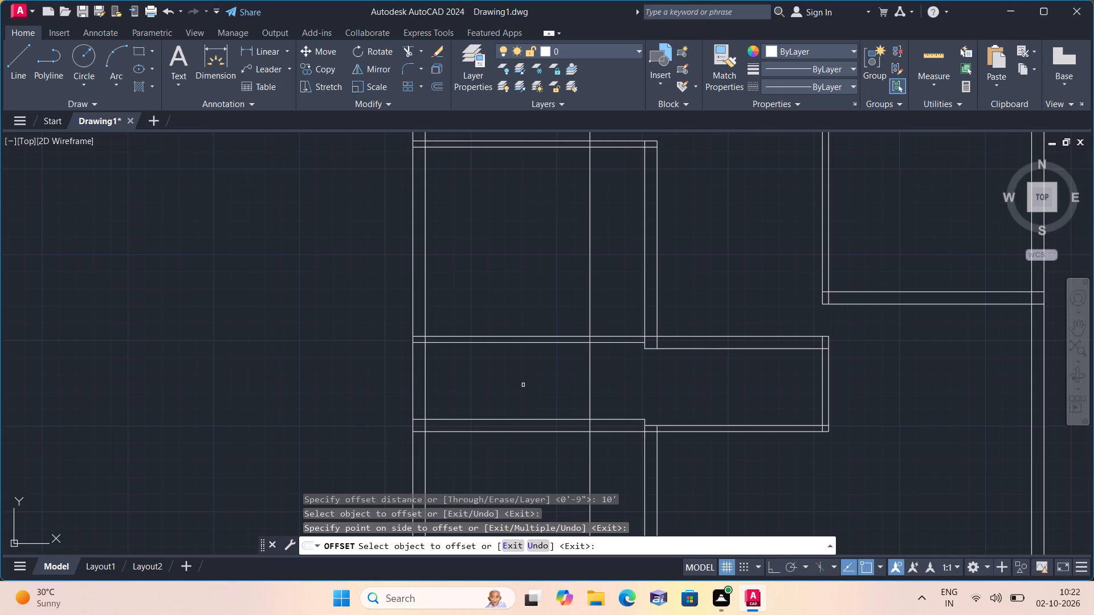
key(space)
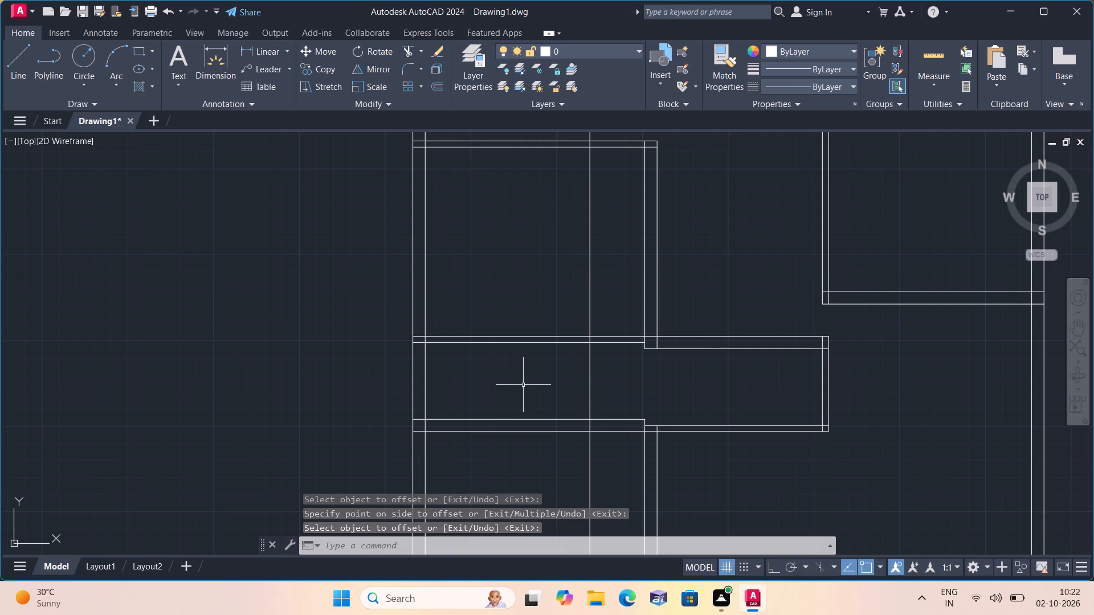
Offset the vertical line 10' inside the left exterior wall by 4.5" to the right, forming a thin partition.
key(space)
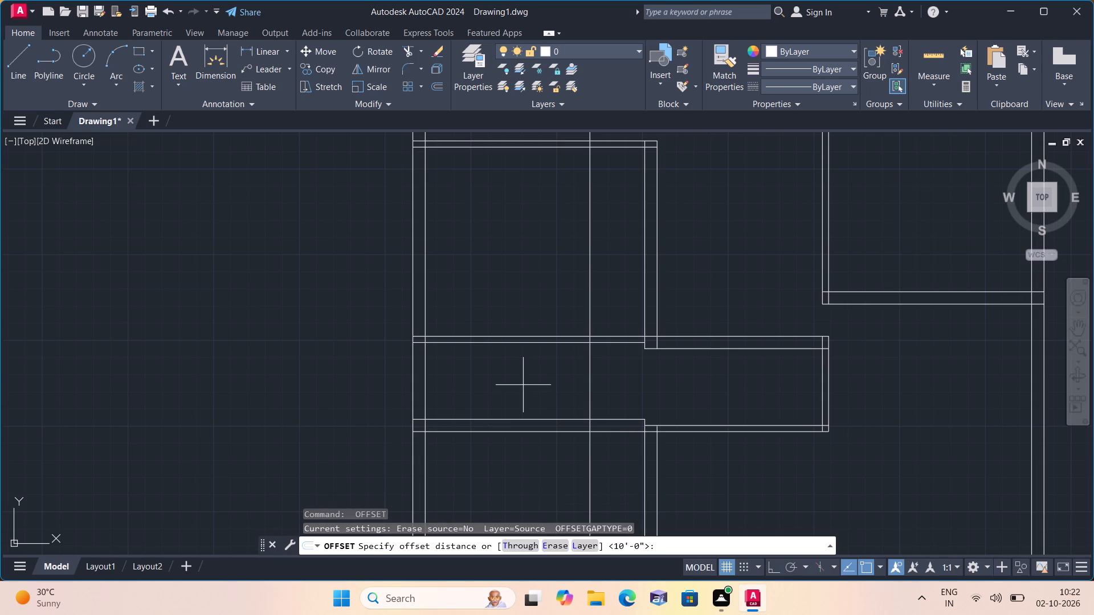
text(4.5")
key(space)
scroll(523, 385, down, 1)
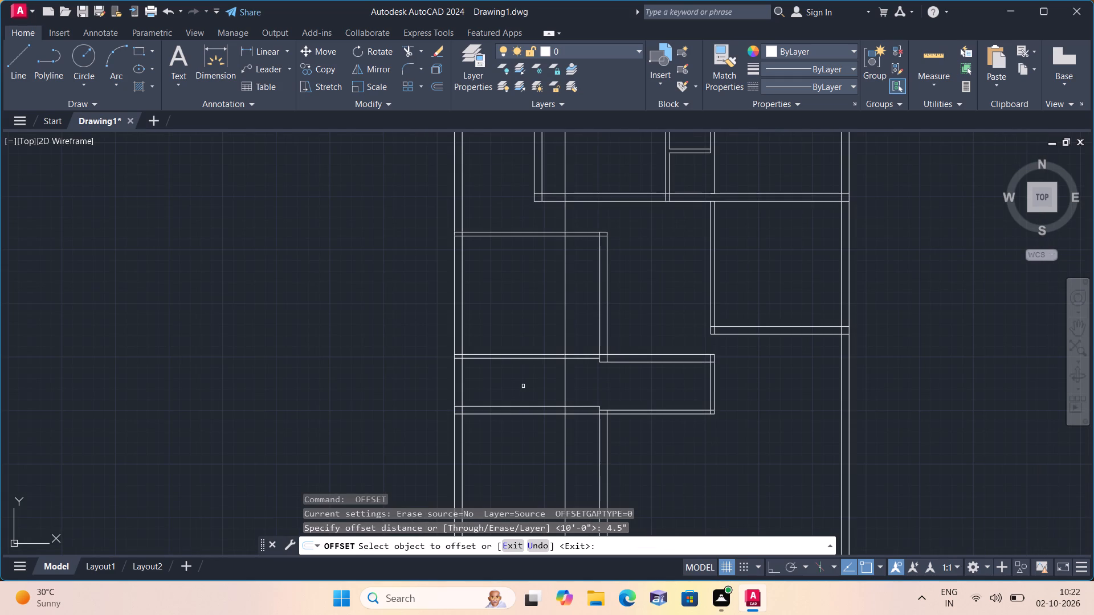
click(564, 378)
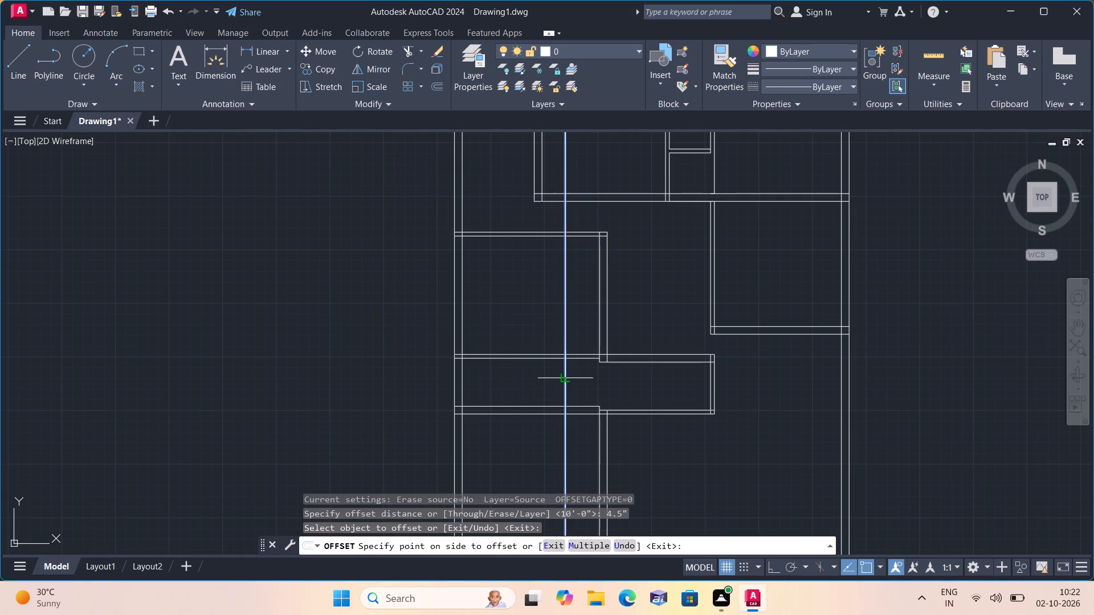
click(580, 380)
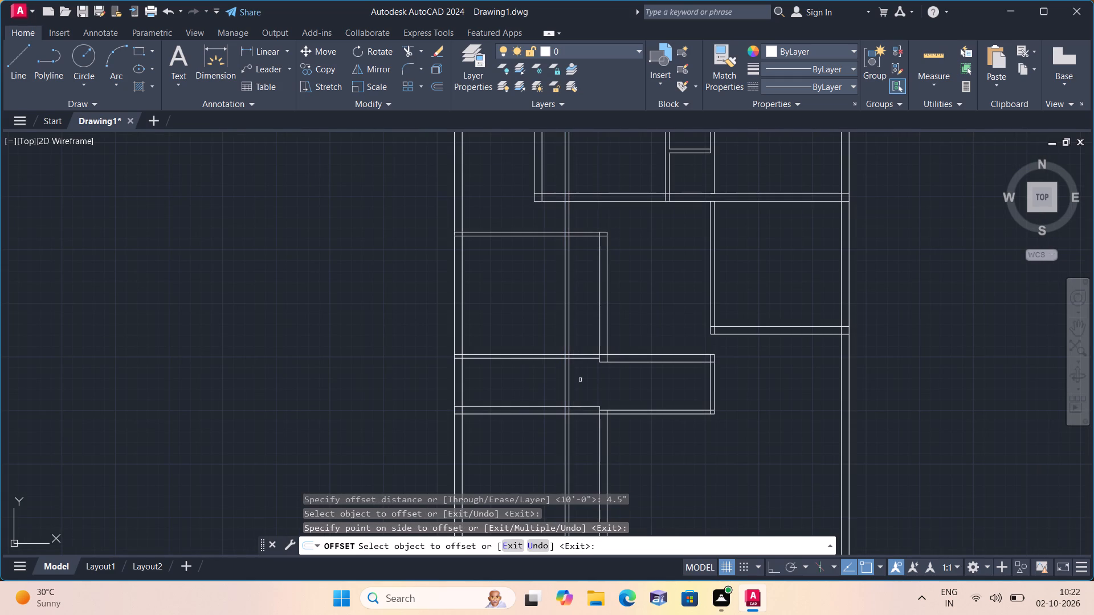
scroll(580, 380, down, 1)
key(space)
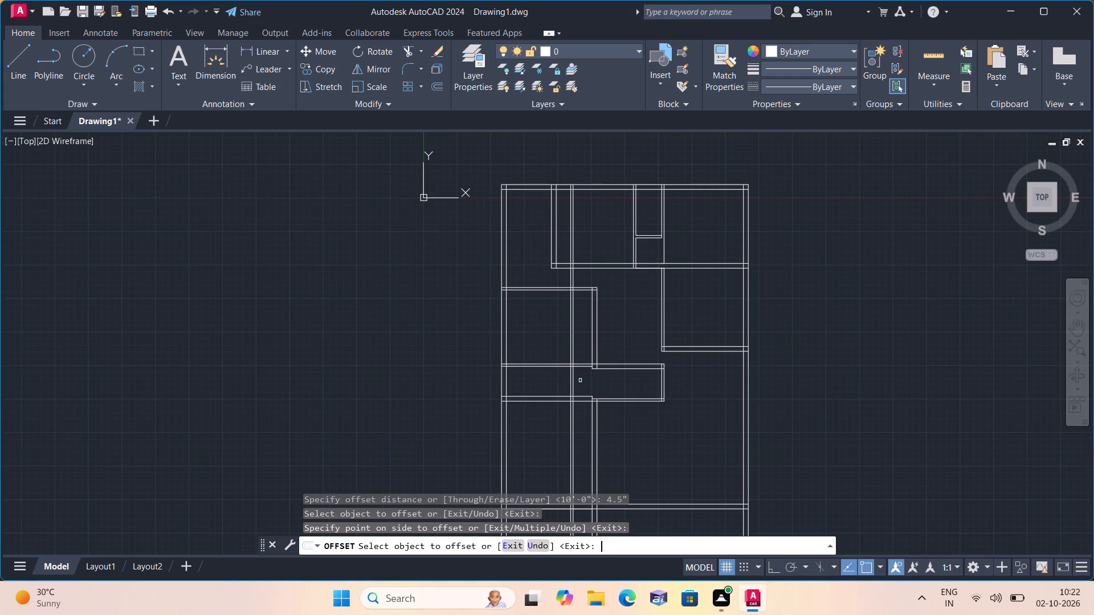
Trim both lines of the 4.5" partition where they cross the thin horizontal wall above the left space.
text(trim)
key(space)
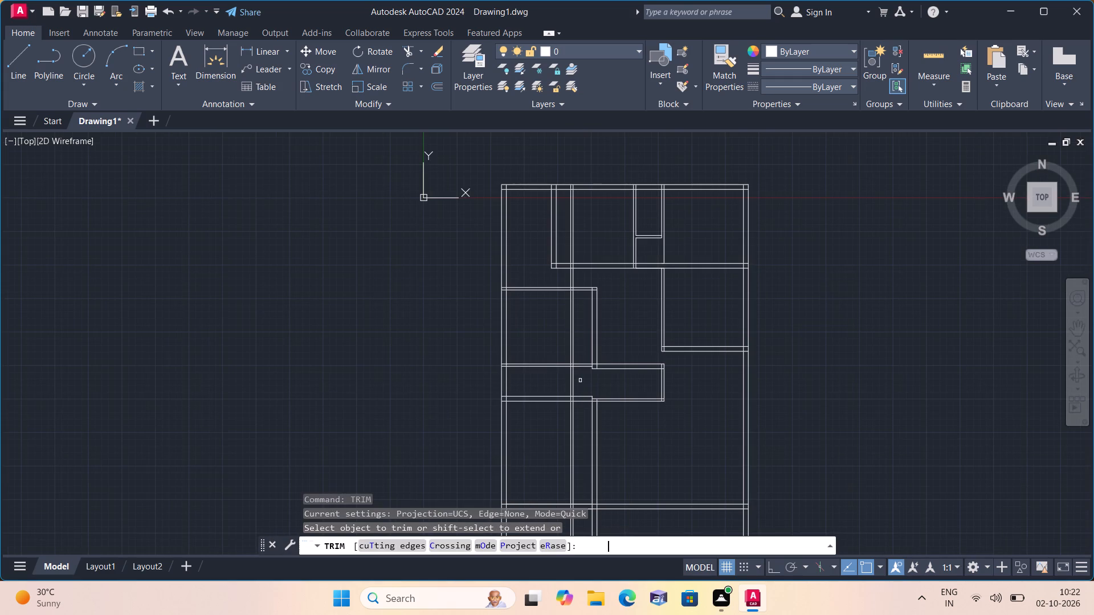
scroll(580, 390, up, 2)
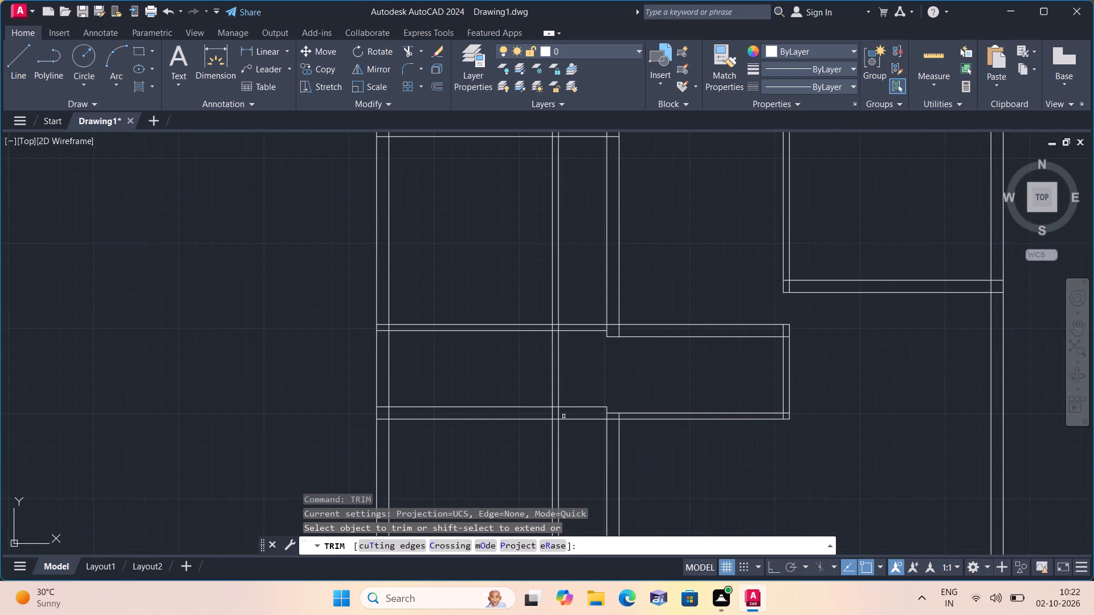
click(562, 416)
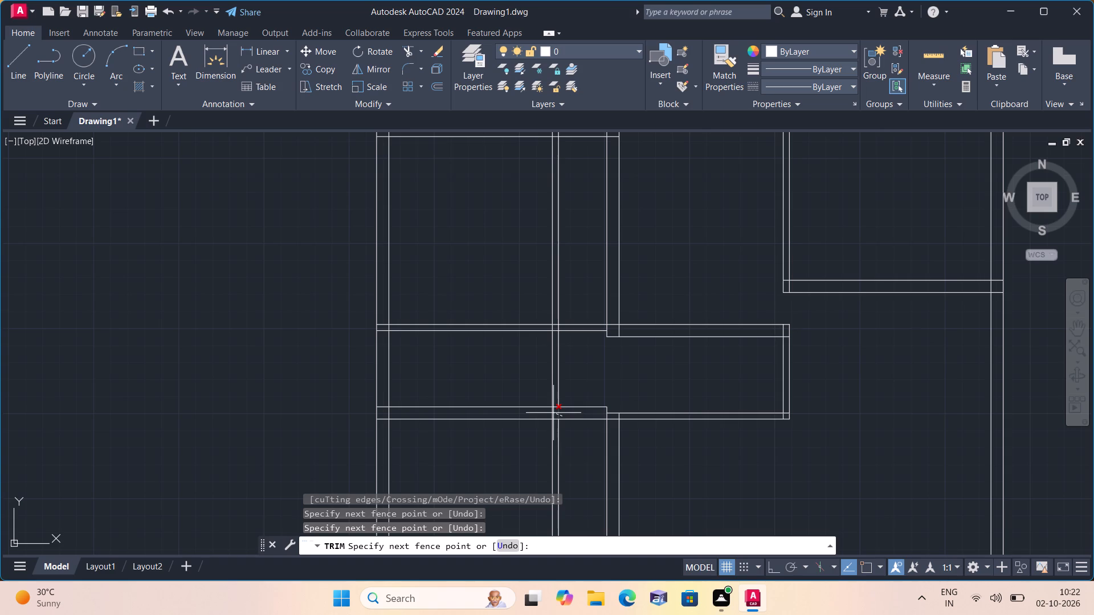
click(560, 416)
scroll(557, 328, up, 2)
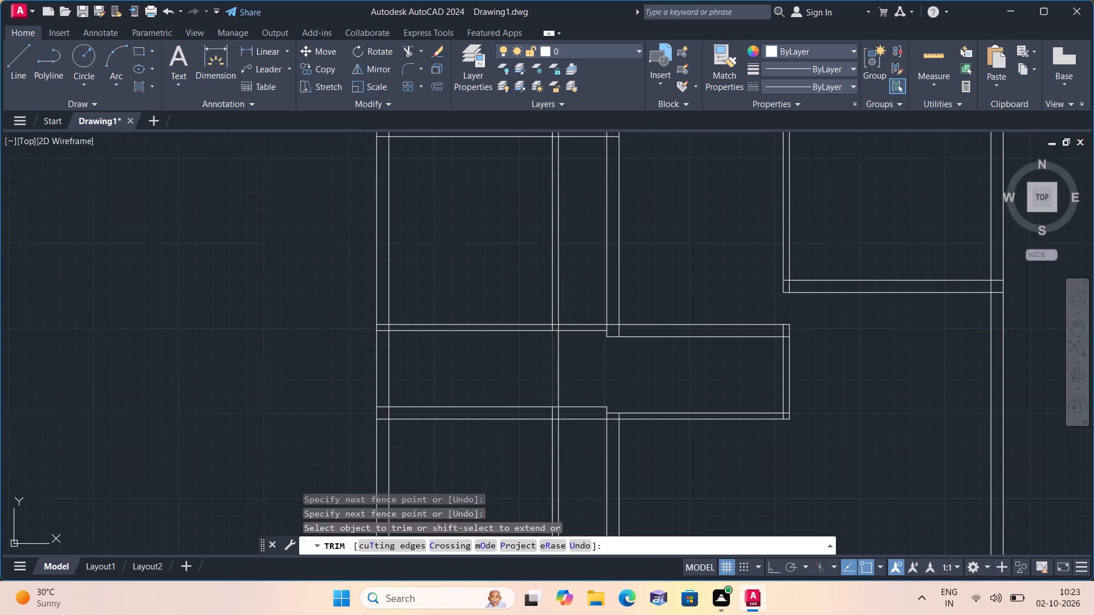
click(563, 327)
click(530, 326)
scroll(529, 332, down, 2)
key(space)
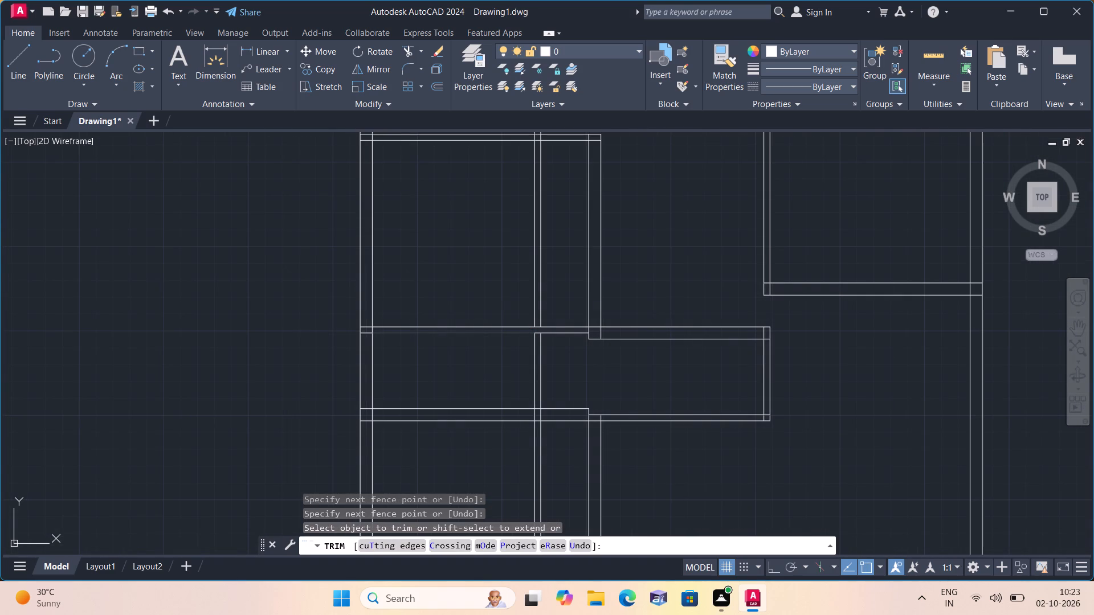
Erase the two leftover partition lines above the thin horizontal wall.
scroll(529, 332, down, 1)
click(544, 314)
click(512, 278)
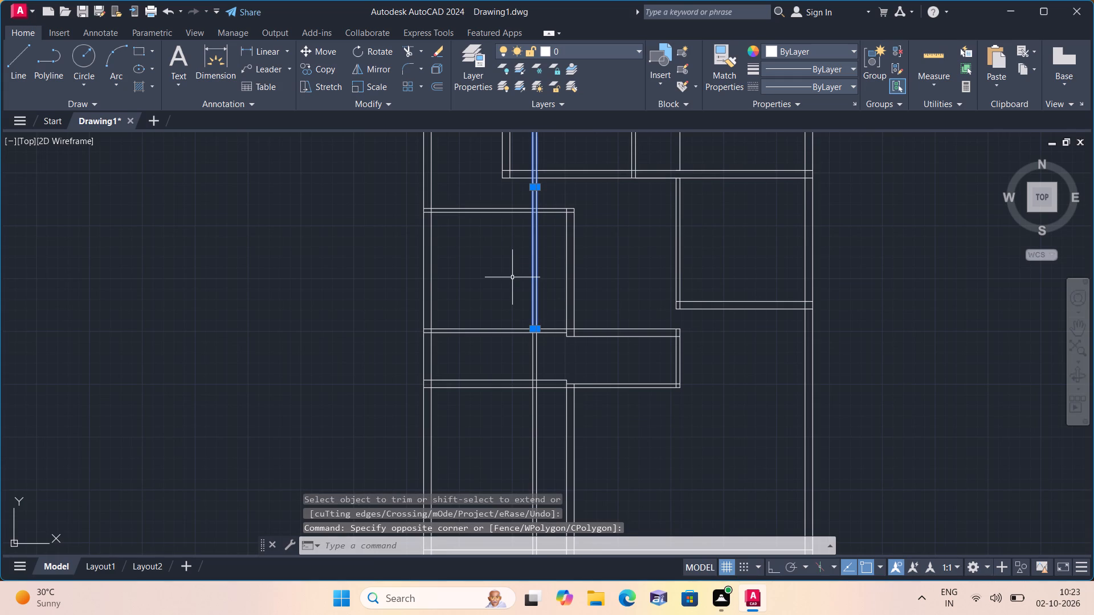
key(Delete)
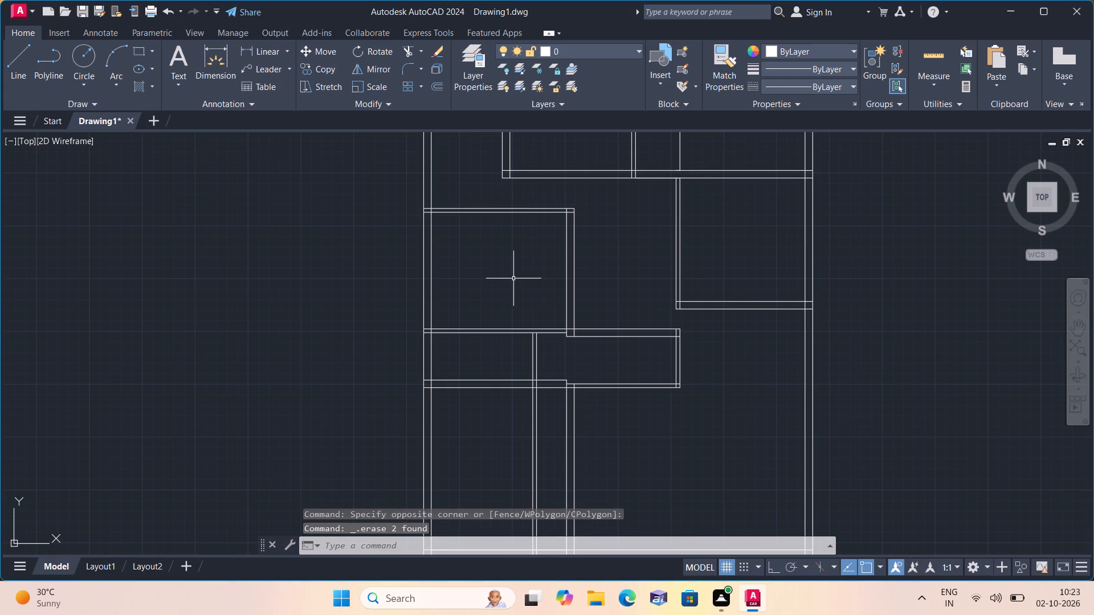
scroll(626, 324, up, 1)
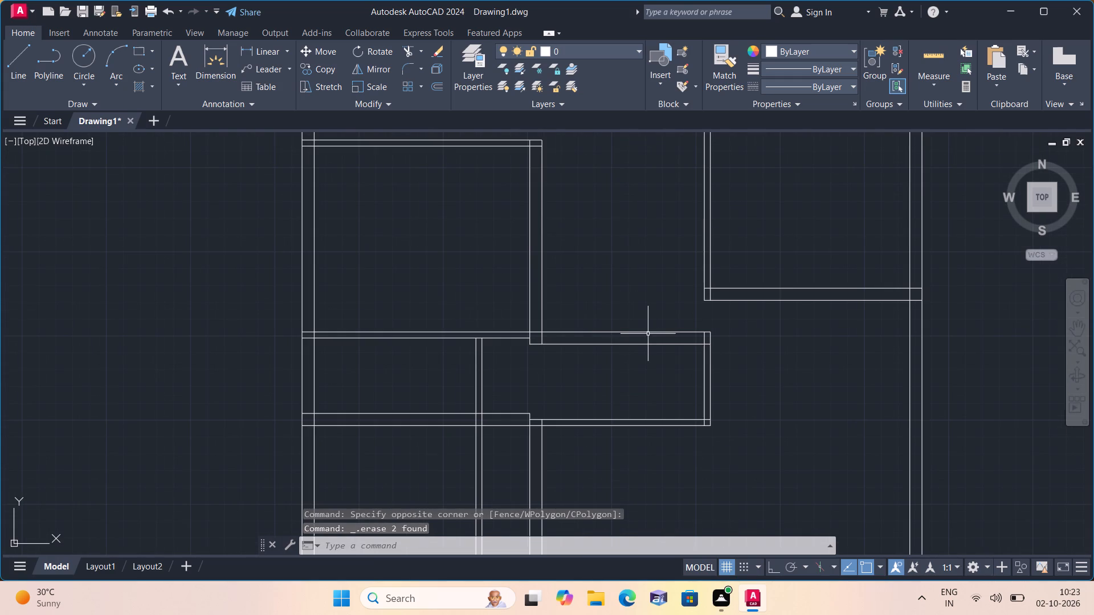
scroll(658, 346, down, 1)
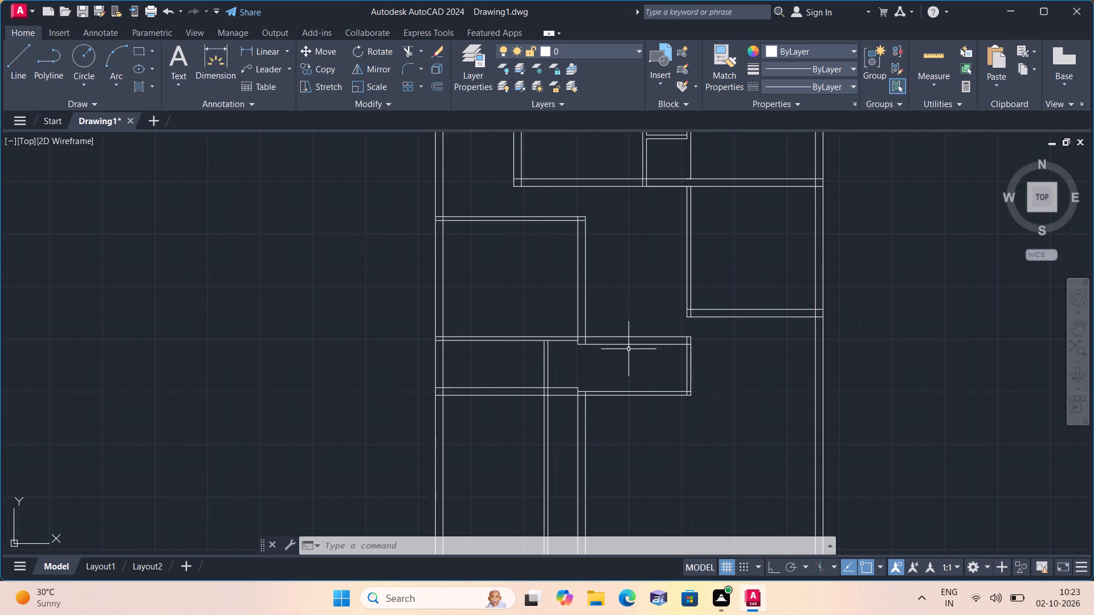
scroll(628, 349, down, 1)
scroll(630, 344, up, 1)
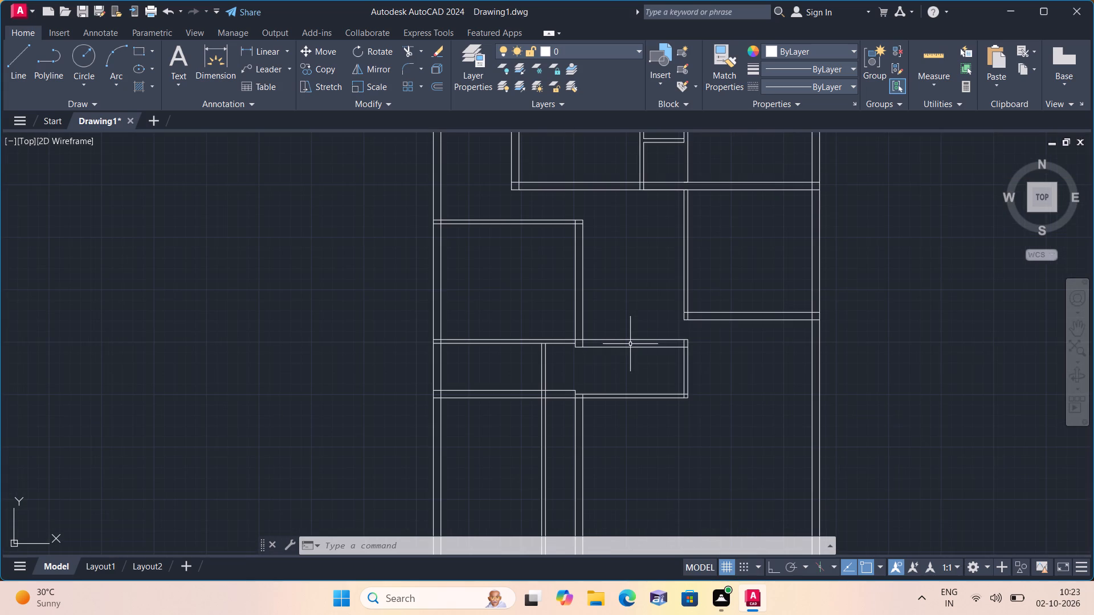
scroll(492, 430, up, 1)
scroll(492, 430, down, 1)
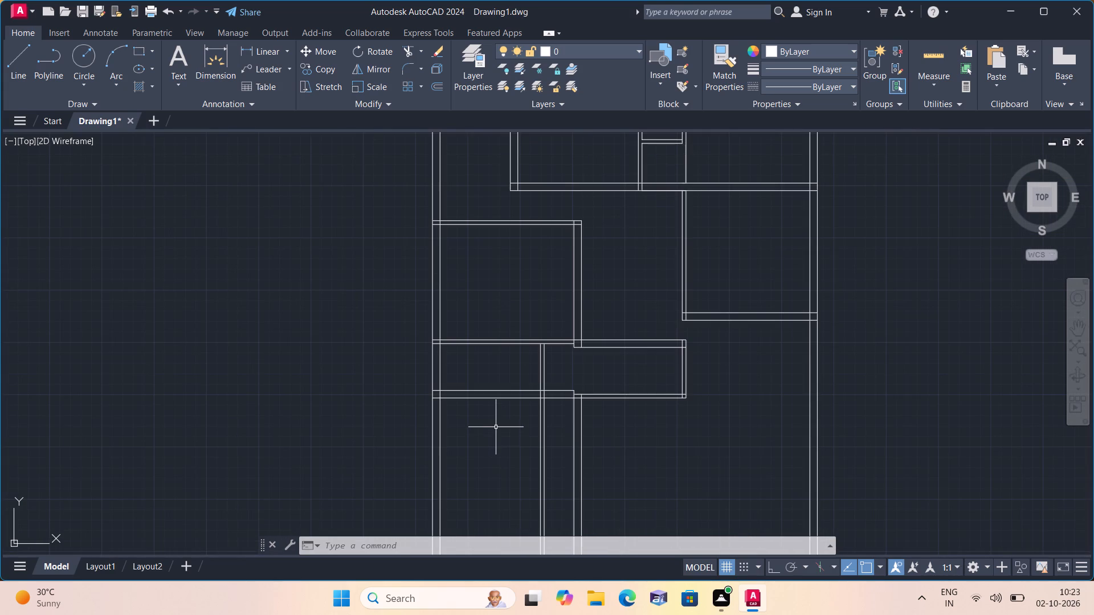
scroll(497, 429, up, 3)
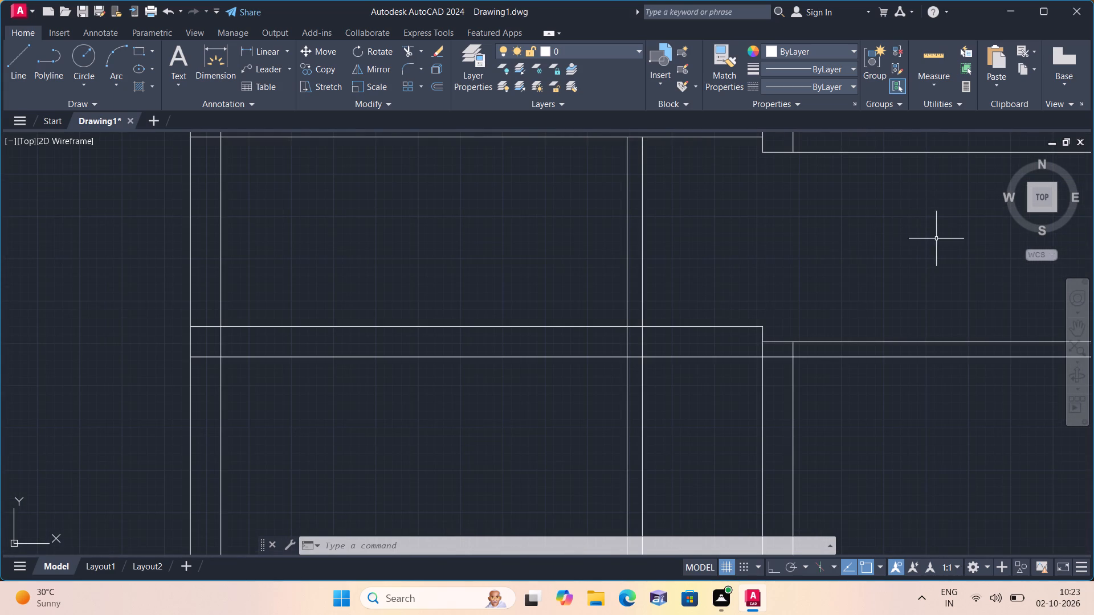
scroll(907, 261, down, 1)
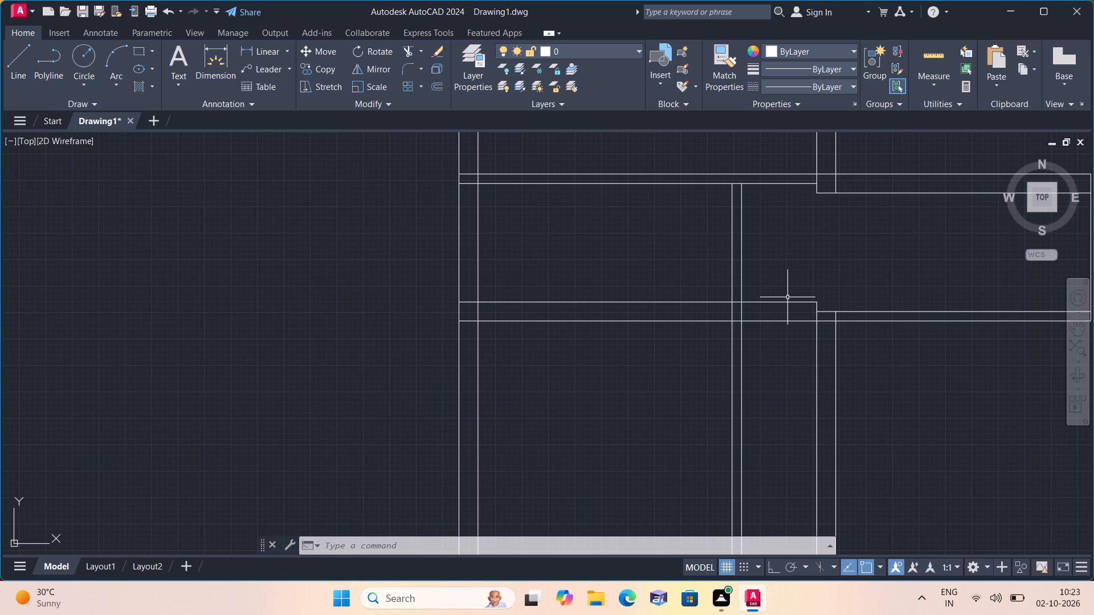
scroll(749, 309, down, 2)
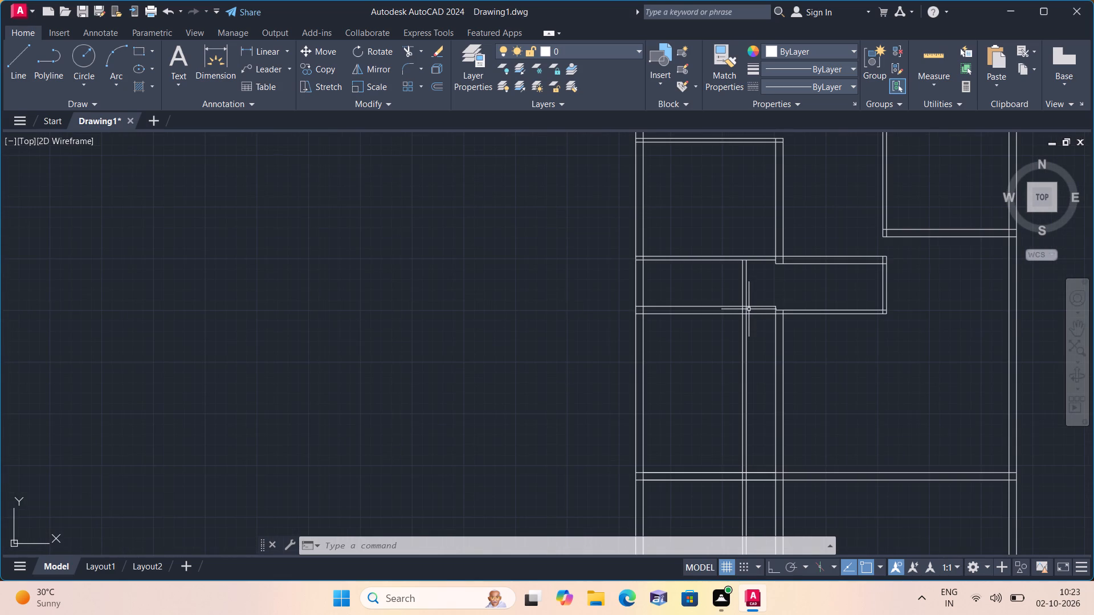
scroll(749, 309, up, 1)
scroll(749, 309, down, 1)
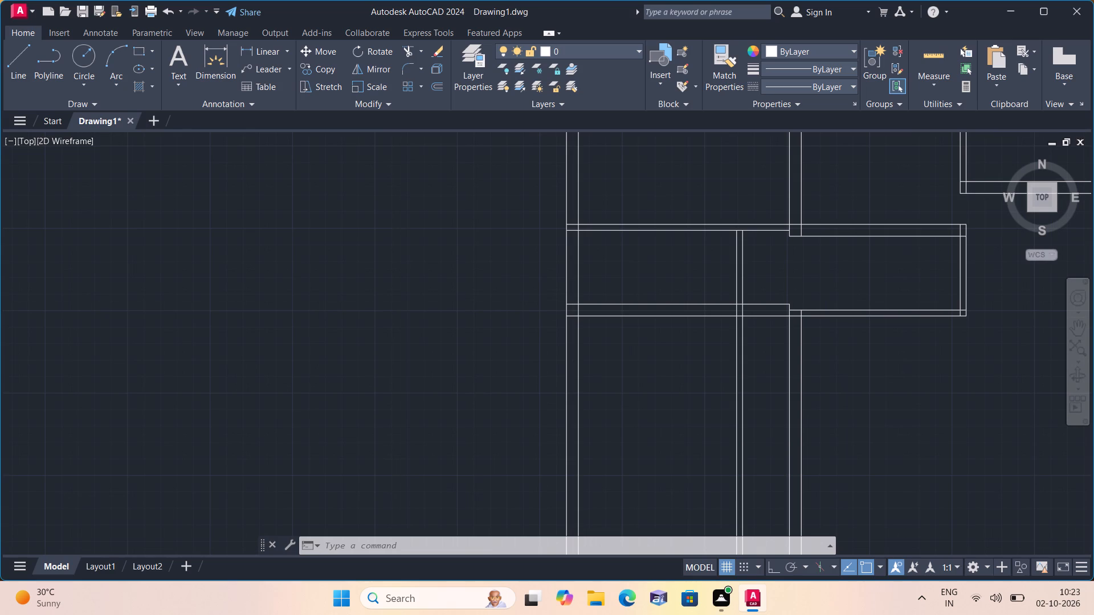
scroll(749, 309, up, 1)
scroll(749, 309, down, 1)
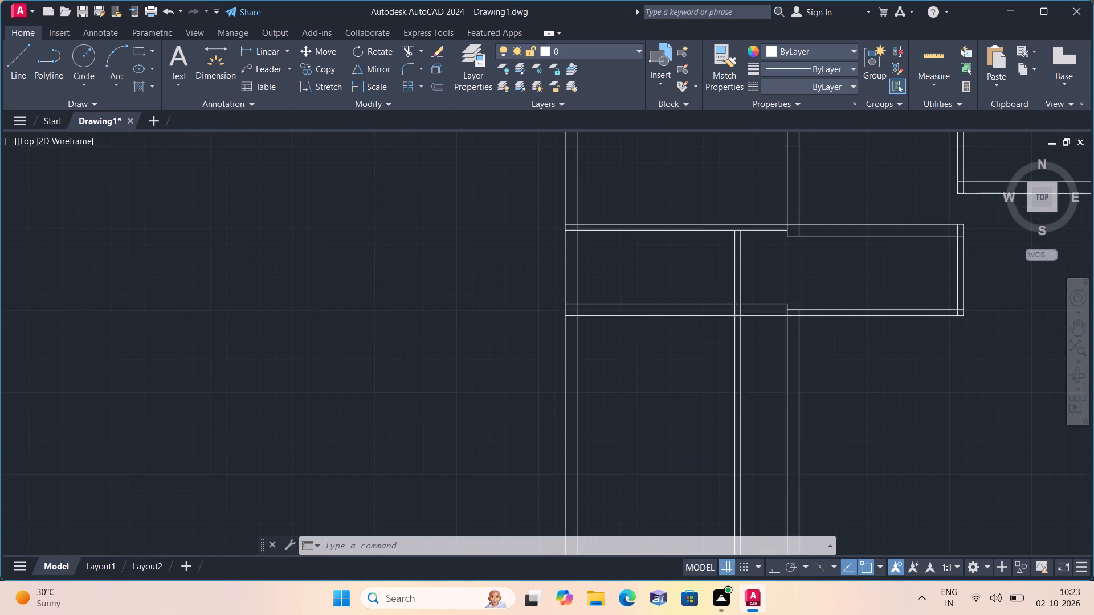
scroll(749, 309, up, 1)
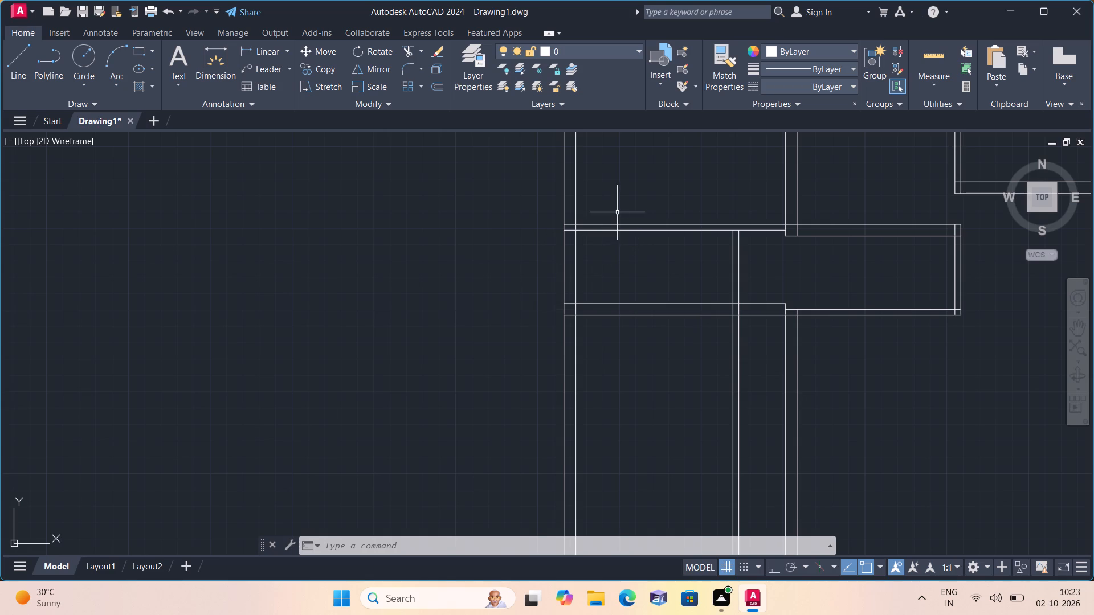
Trim the partition's right line and both lines of the adjacent vertical wall below the left space's lower wall.
middle_drag(628, 264, 607, 252)
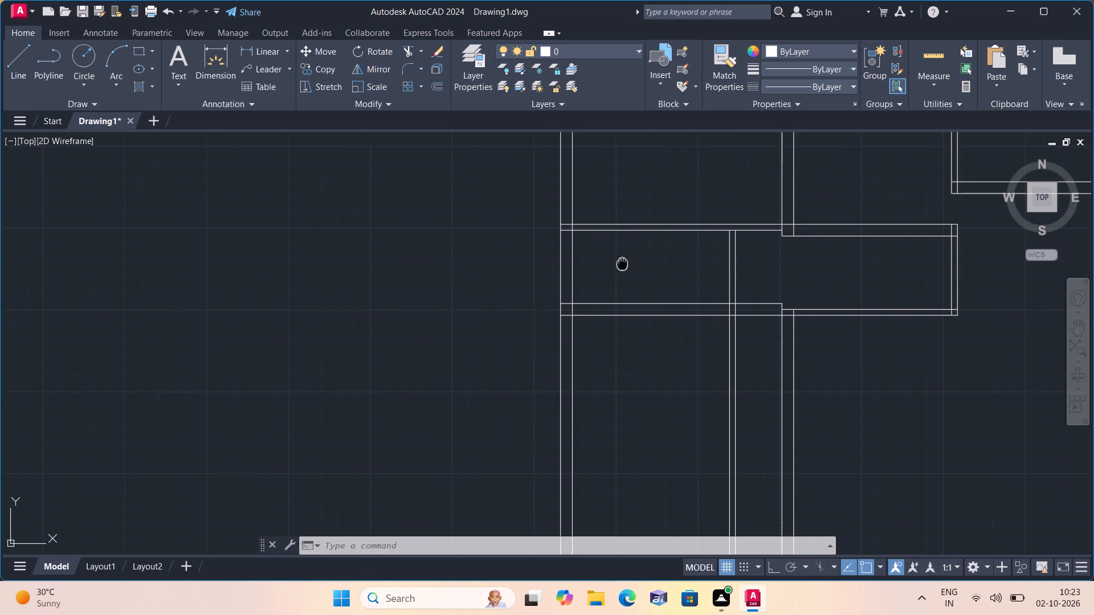
middle_drag(607, 252, 582, 225)
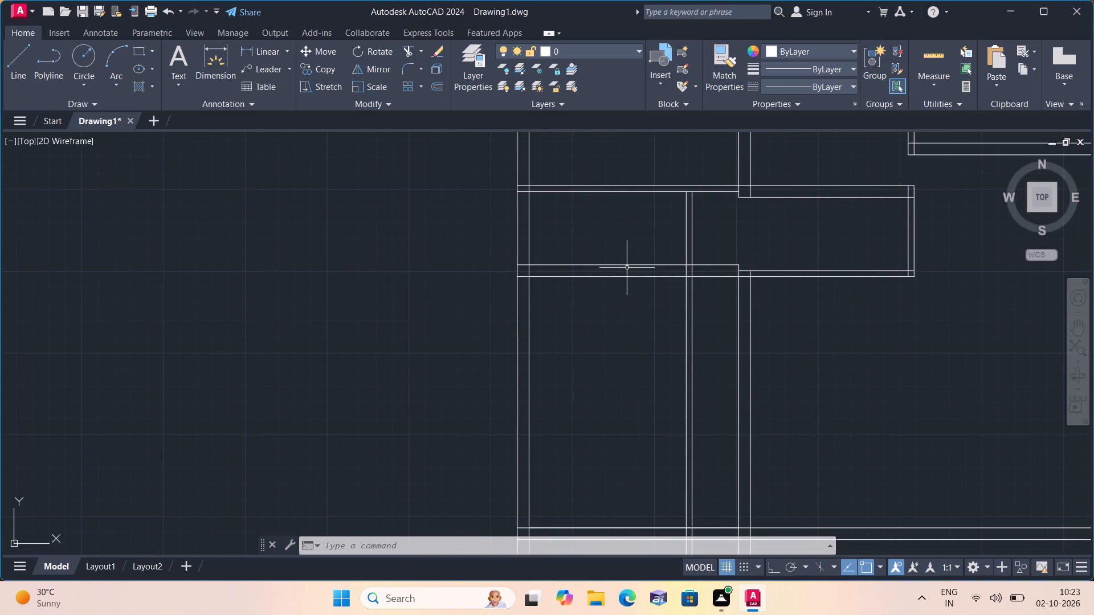
key(space)
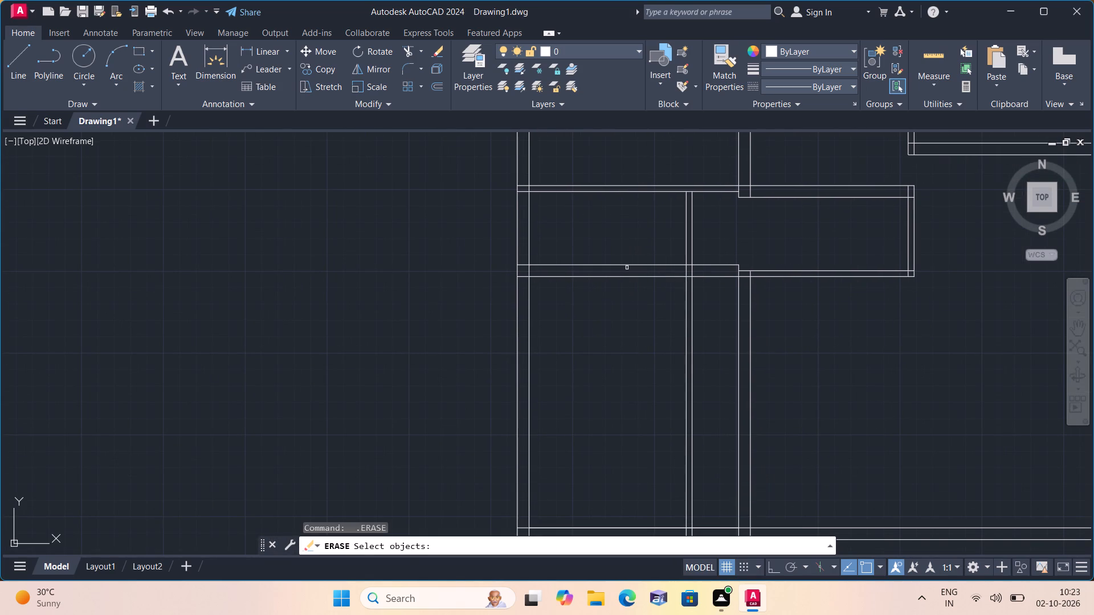
key(Escape)
text(trim)
key(space)
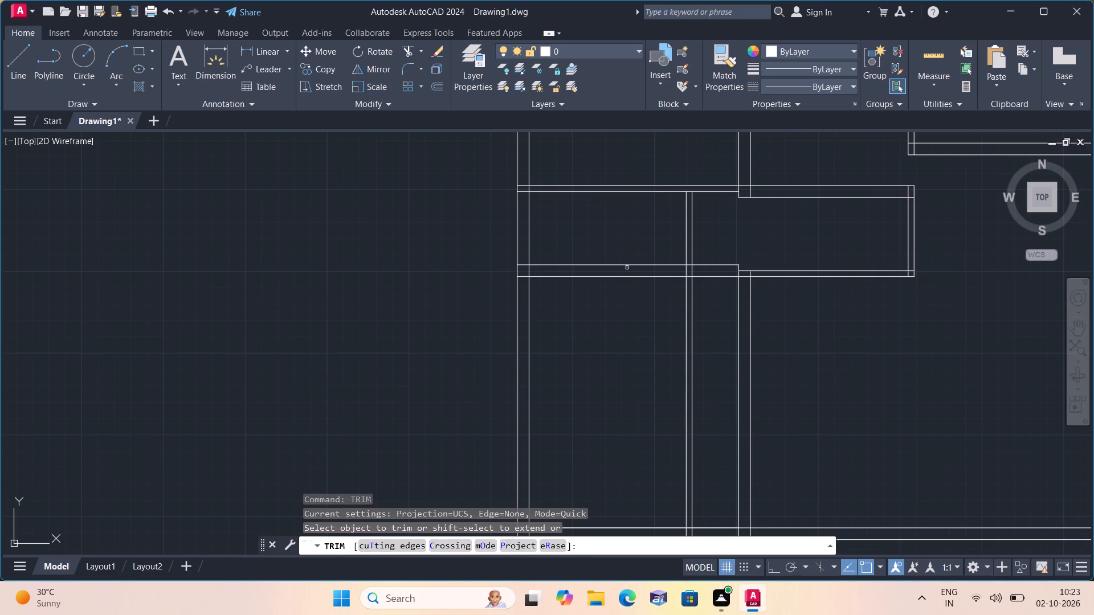
click(692, 288)
click(749, 316)
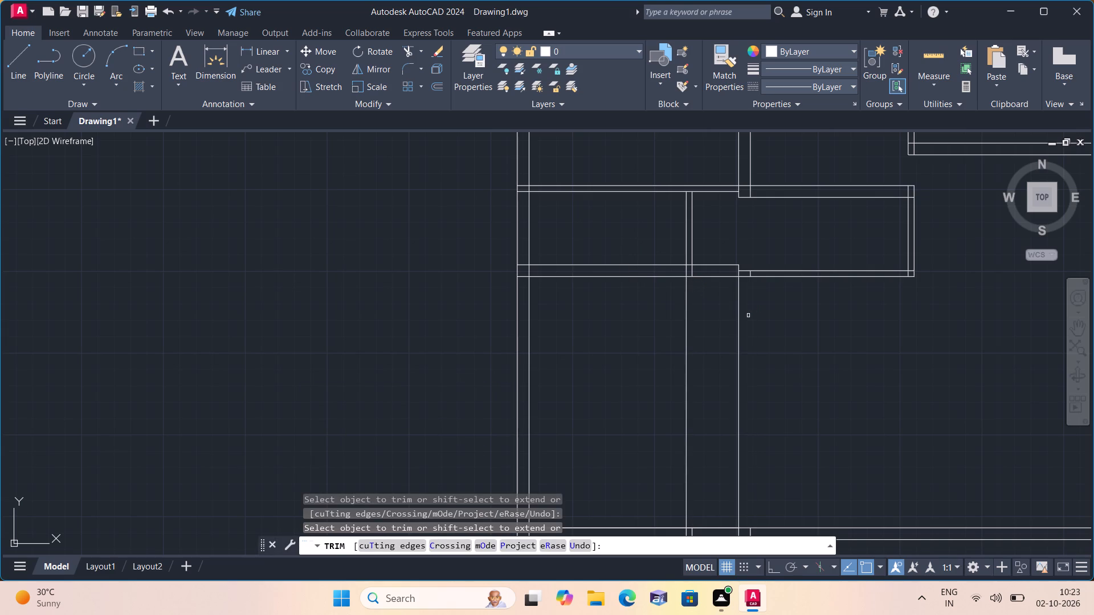
click(738, 306)
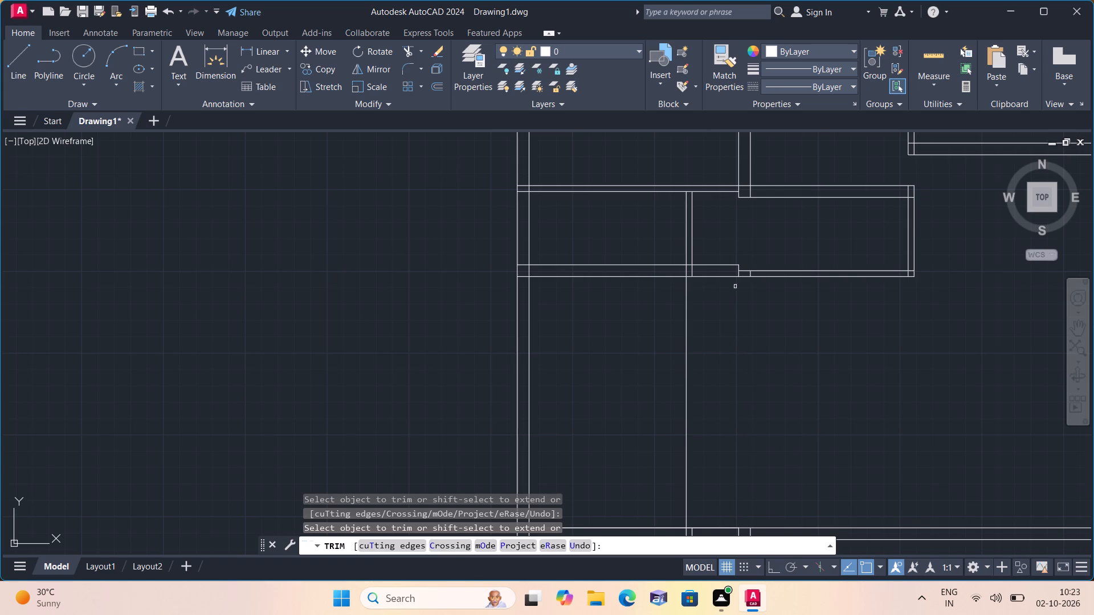
Trim the left space's lower wall's upper line from the partition's left line rightward, and the vertical wall stubs beside and within that wall.
click(717, 264)
scroll(726, 264, up, 1)
scroll(650, 265, up, 2)
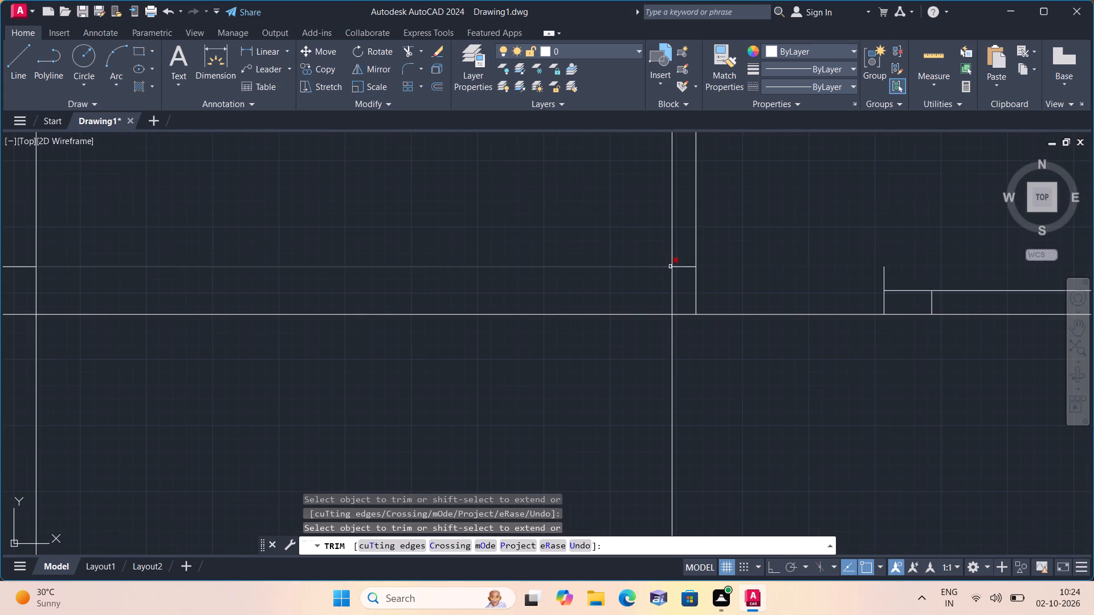
click(679, 266)
scroll(709, 266, down, 1)
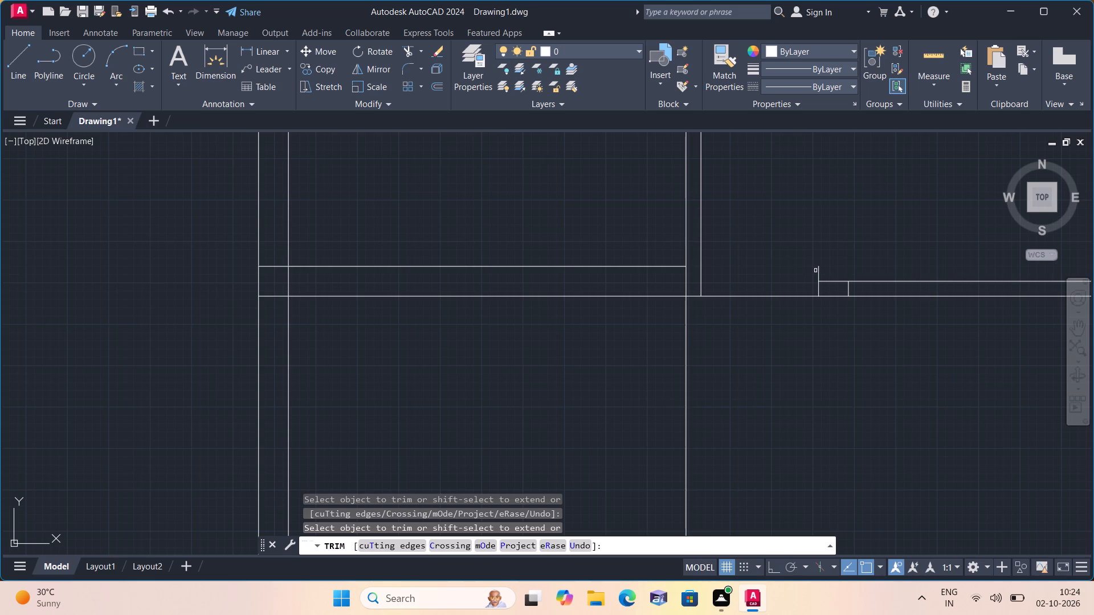
click(820, 271)
click(820, 289)
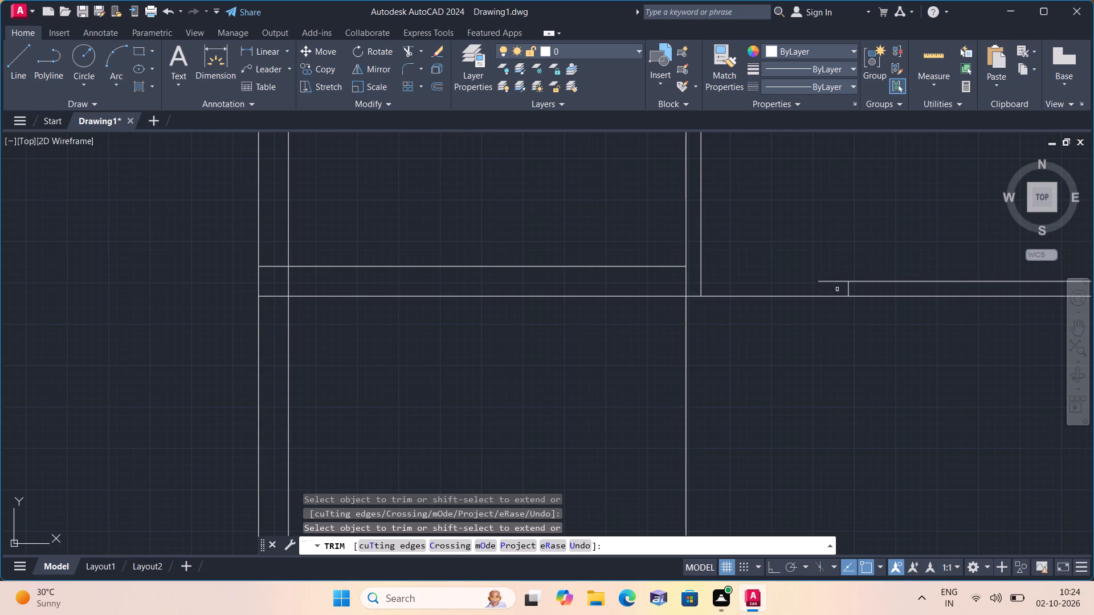
click(847, 292)
key(space)
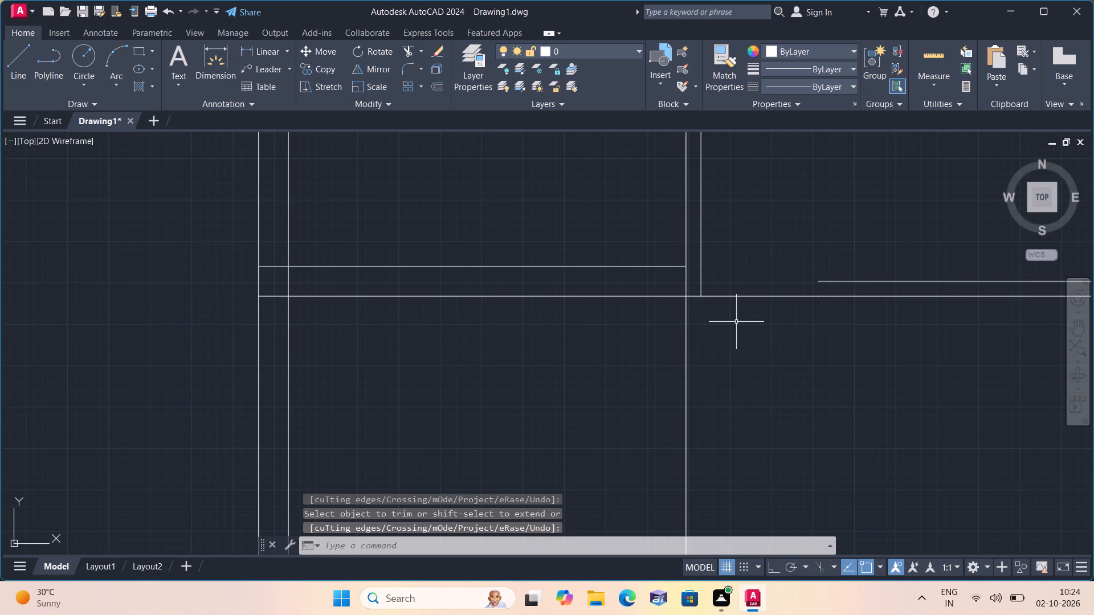
Extend the upper line of the right-hand space's lower wall leftward to the thin partition.
text(exte)
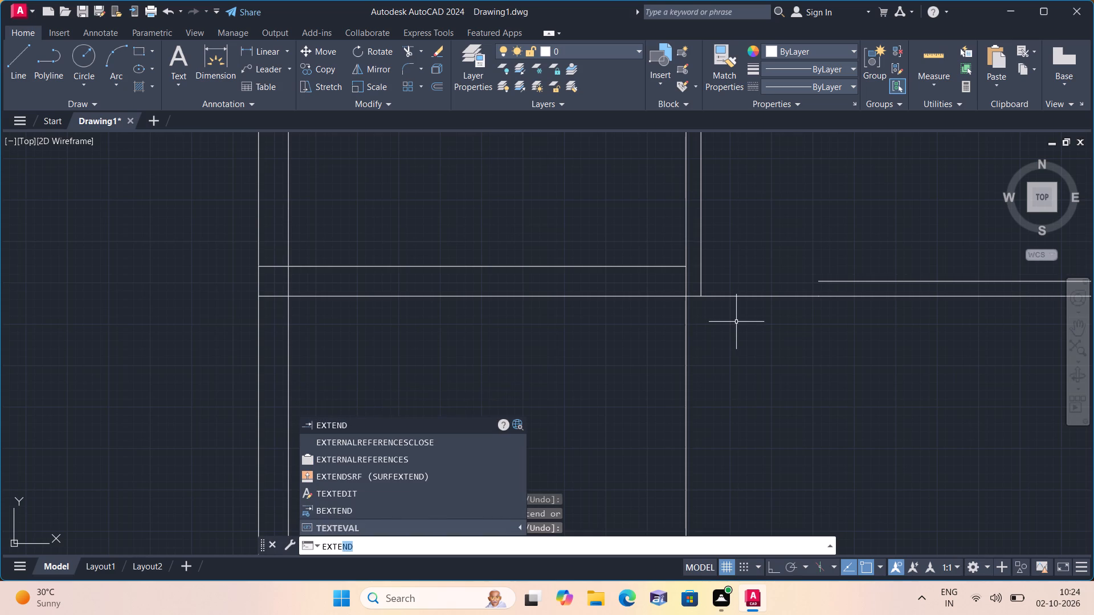
key(space)
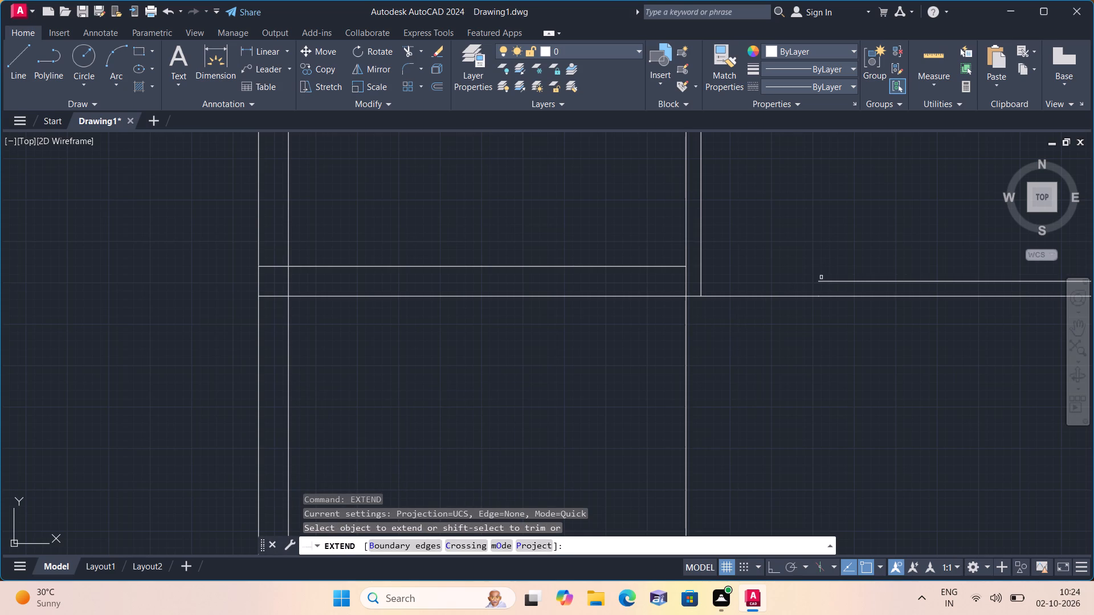
click(821, 280)
scroll(653, 259, down, 3)
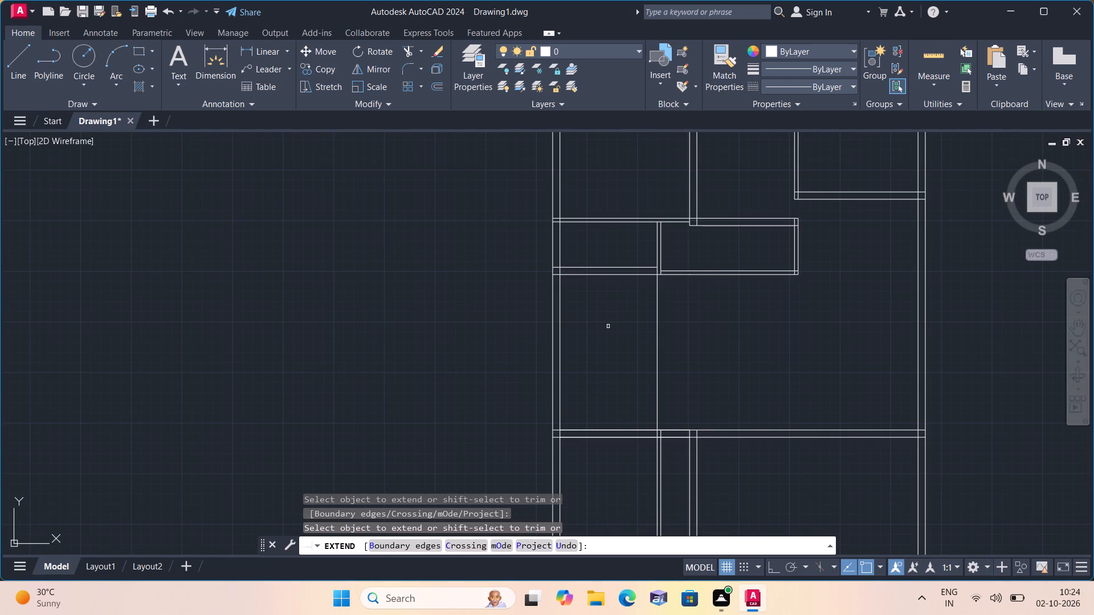
key(space)
Offset the thin partition's left line by 9" to the right.
text(of)
key(space)
text(9")
key(space)
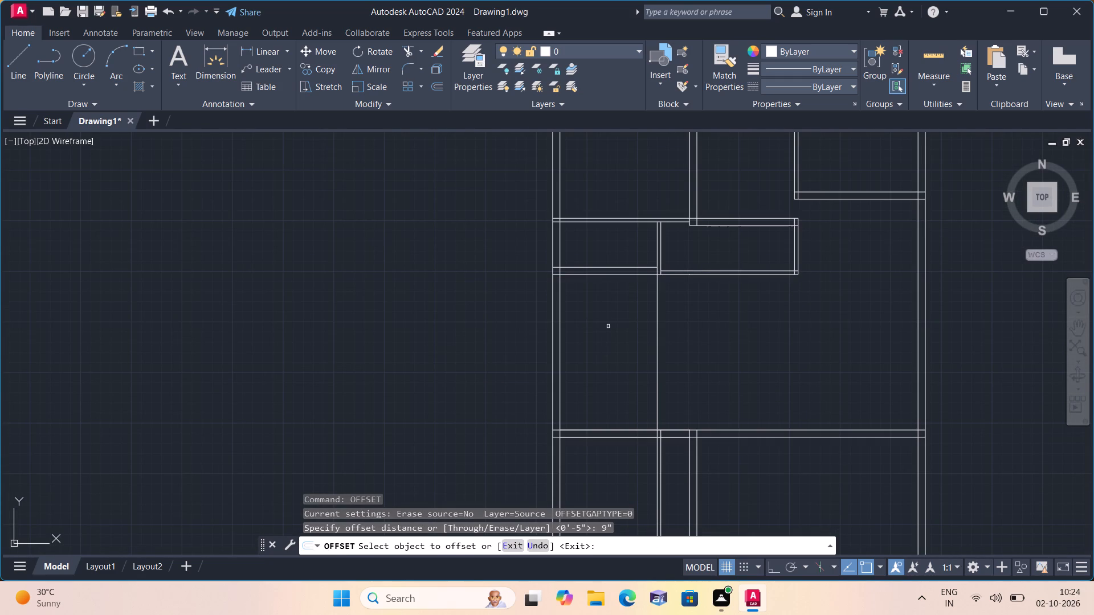
click(655, 323)
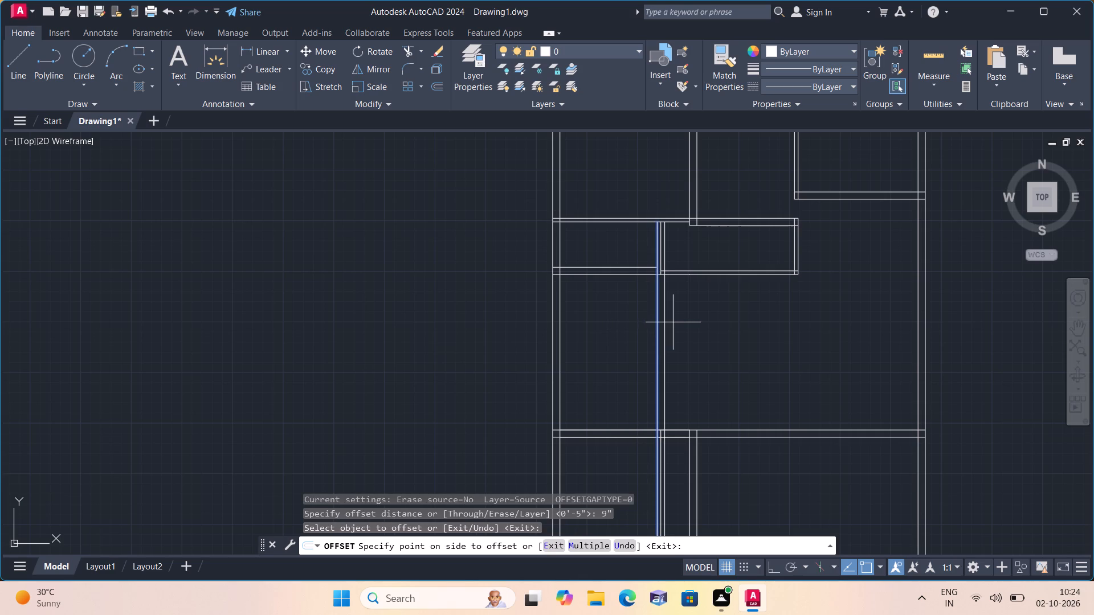
click(678, 322)
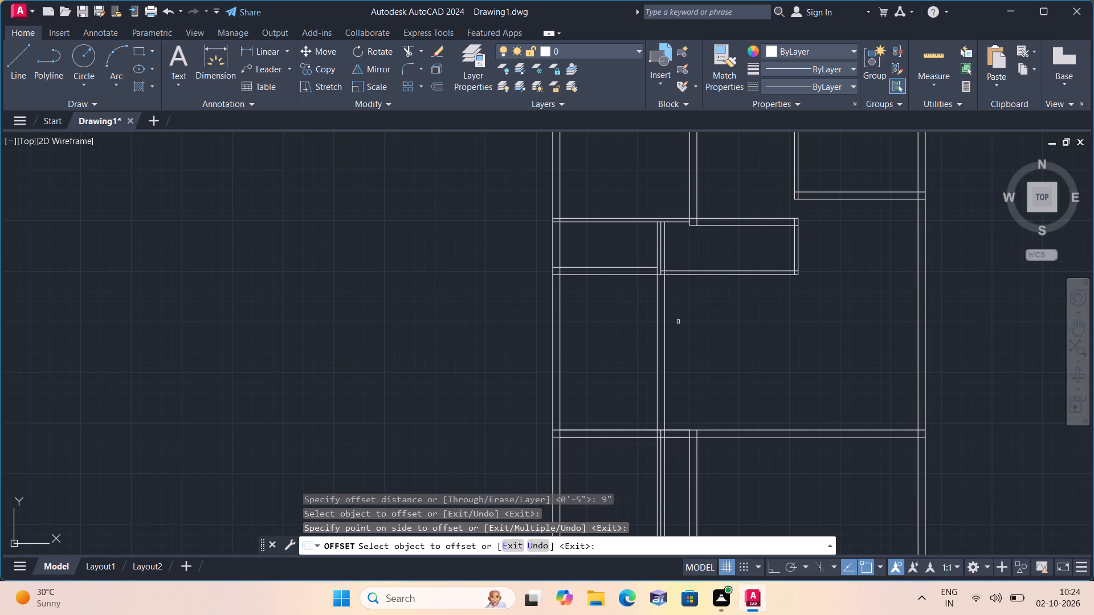
key(space)
Trim the new 9" offset line above the right-hand space's lower wall, and the partition's leftover middle line within and below the long horizontal wall.
text(trim)
key(space)
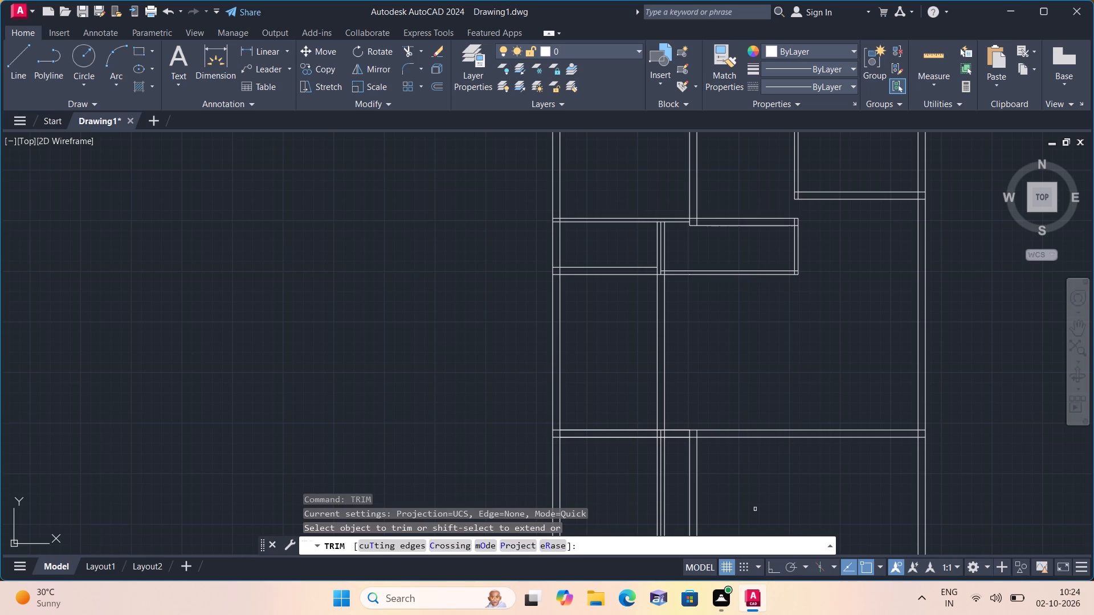
scroll(660, 256, up, 2)
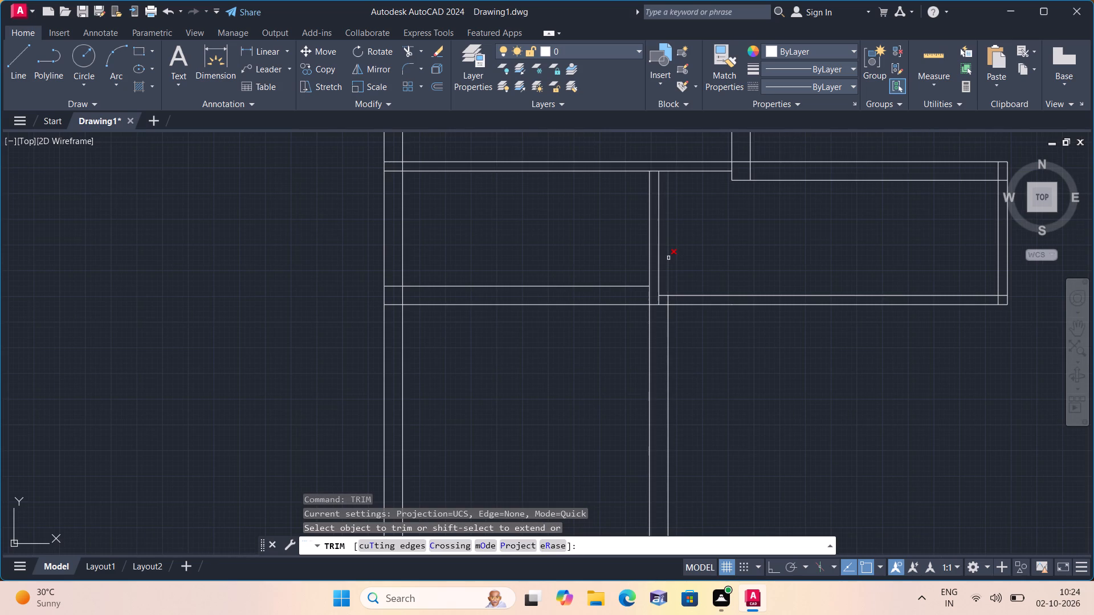
click(667, 259)
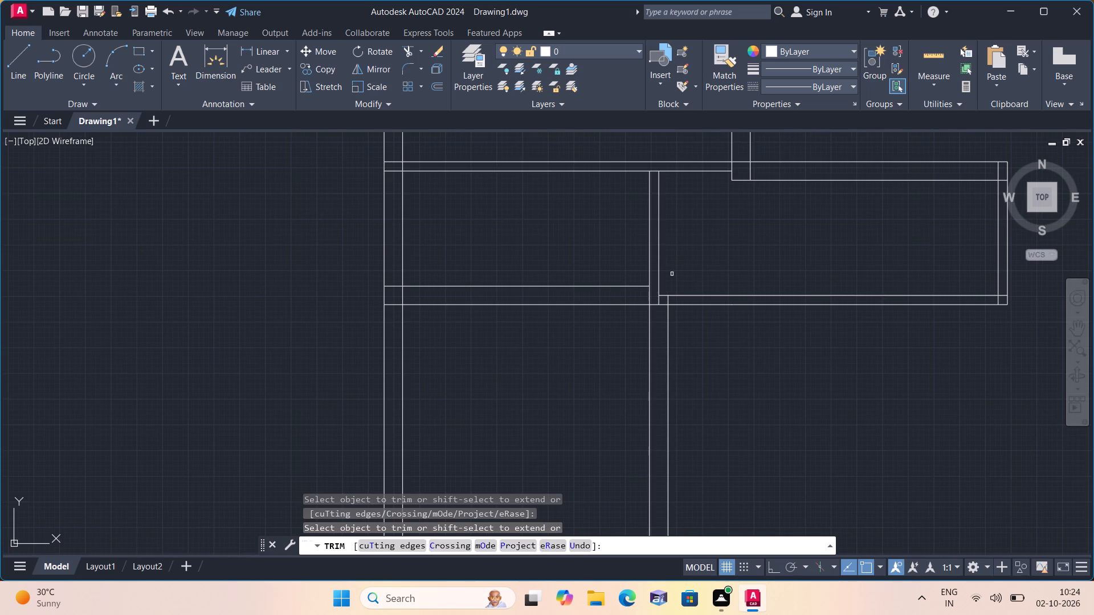
scroll(704, 362, down, 1)
middle_drag(710, 369, 666, 282)
middle_drag(712, 456, 704, 417)
scroll(703, 393, down, 1)
middle_drag(704, 417, 713, 355)
scroll(714, 407, up, 2)
scroll(607, 383, up, 1)
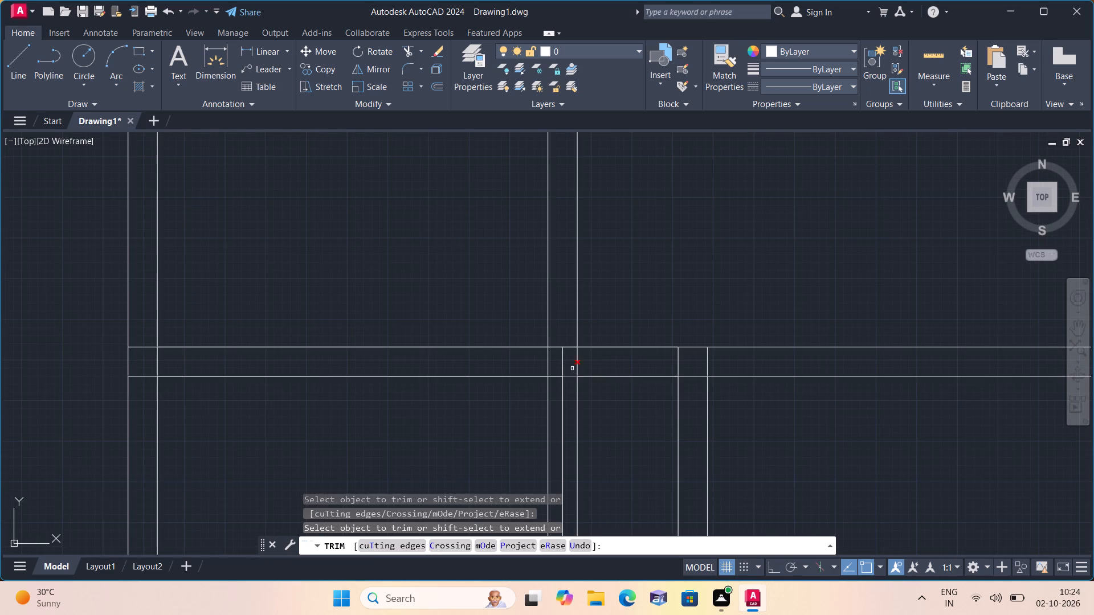
click(561, 366)
click(565, 387)
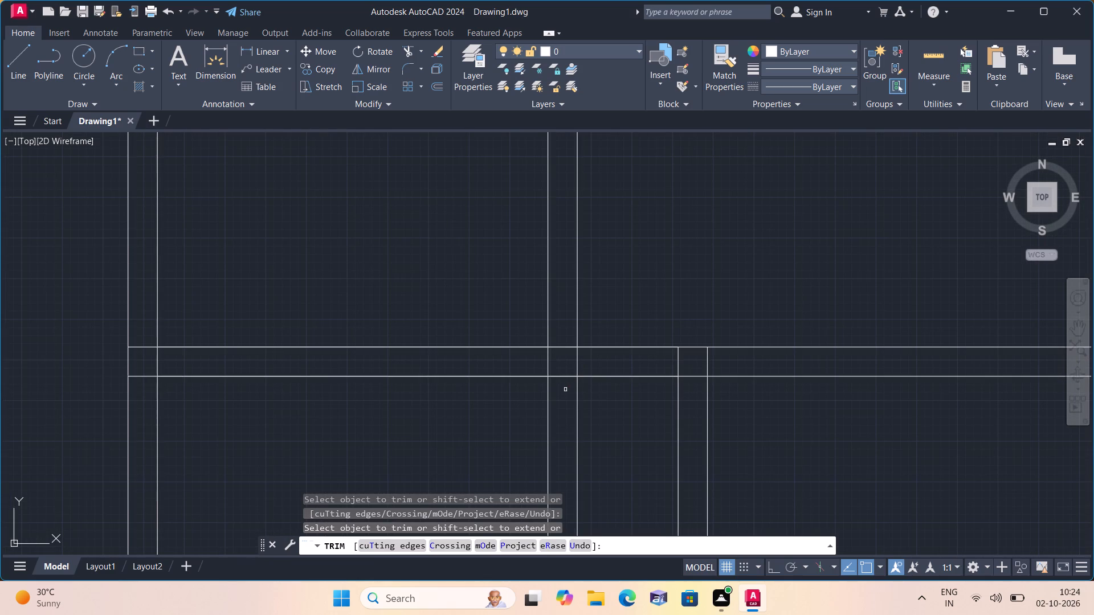
Trim both lines of the vertical wall right of the 9" wall, below and within the long horizontal wall.
scroll(651, 389, down, 2)
click(656, 390)
click(713, 403)
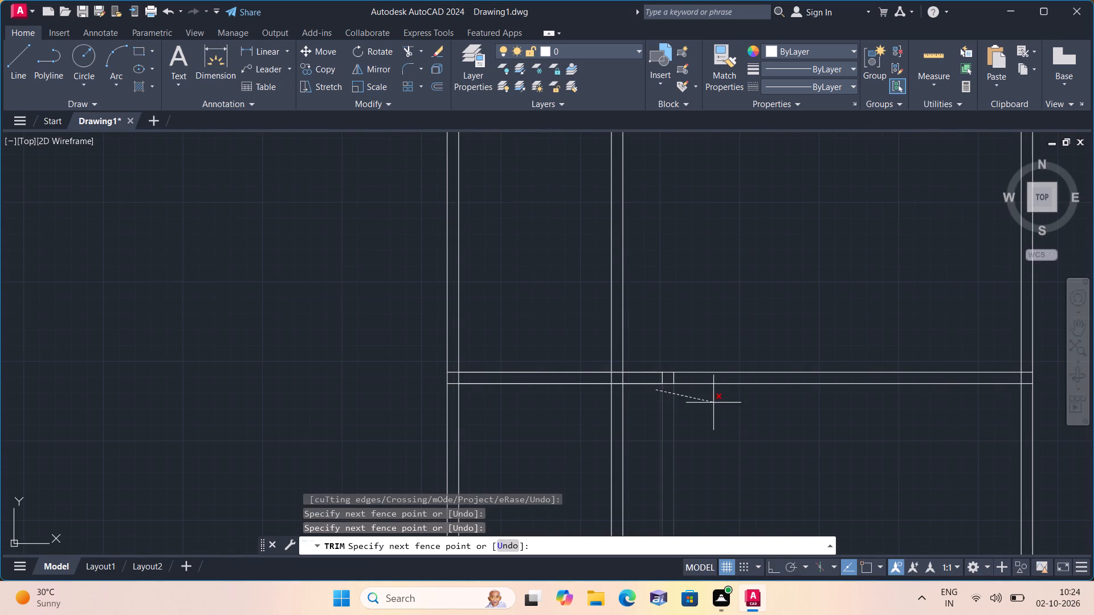
scroll(705, 395, up, 3)
click(672, 366)
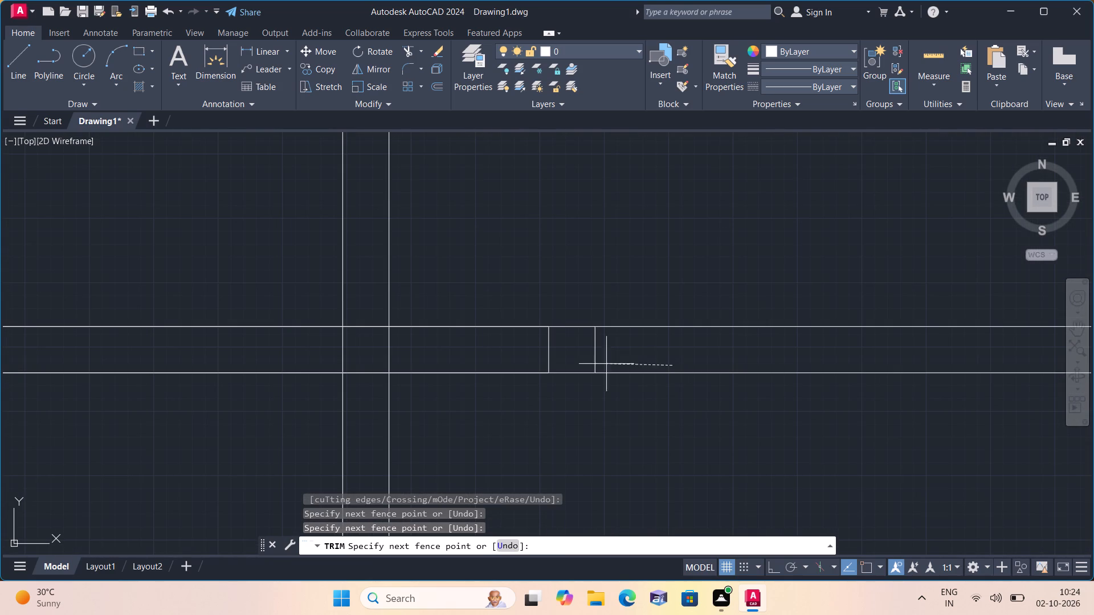
click(519, 355)
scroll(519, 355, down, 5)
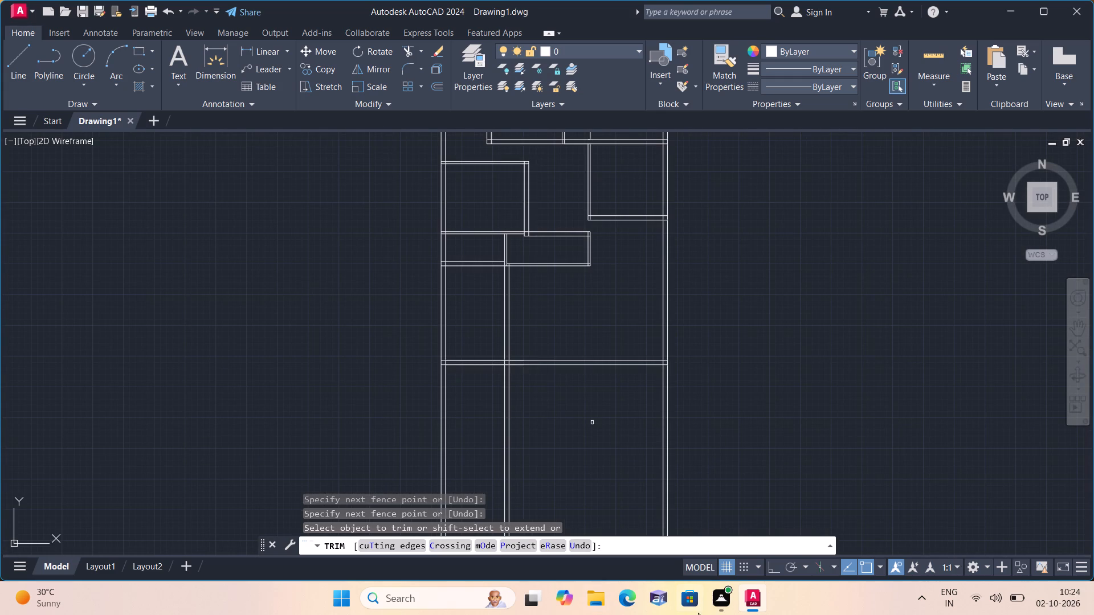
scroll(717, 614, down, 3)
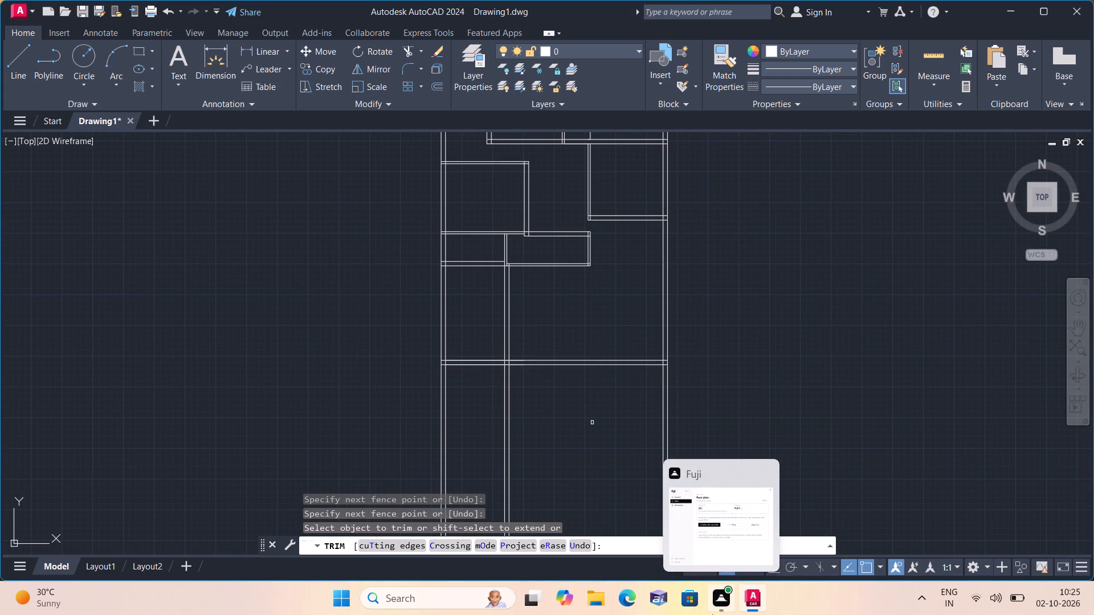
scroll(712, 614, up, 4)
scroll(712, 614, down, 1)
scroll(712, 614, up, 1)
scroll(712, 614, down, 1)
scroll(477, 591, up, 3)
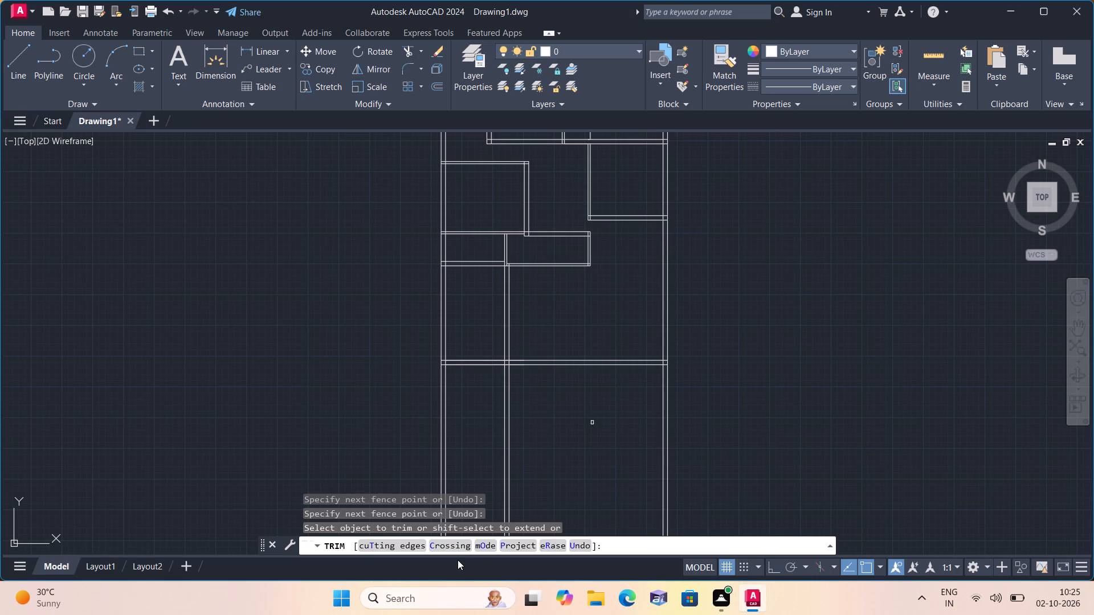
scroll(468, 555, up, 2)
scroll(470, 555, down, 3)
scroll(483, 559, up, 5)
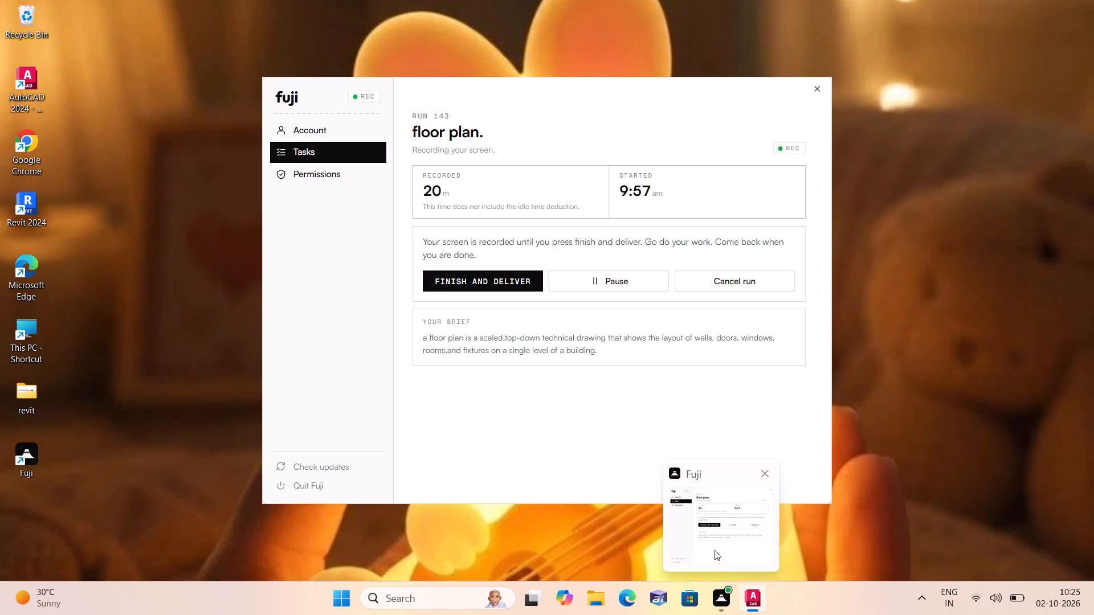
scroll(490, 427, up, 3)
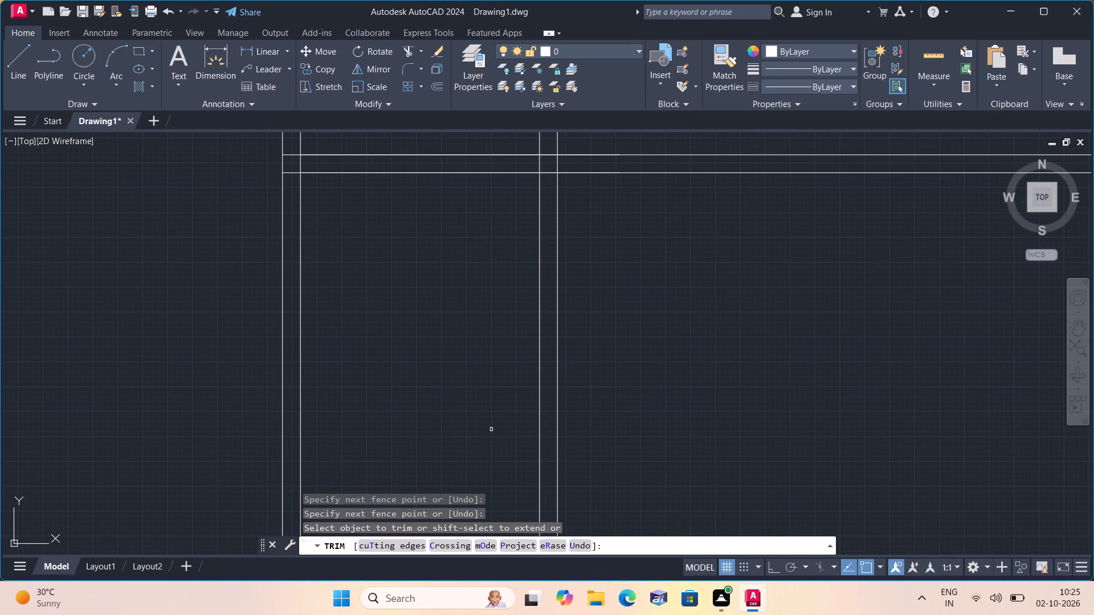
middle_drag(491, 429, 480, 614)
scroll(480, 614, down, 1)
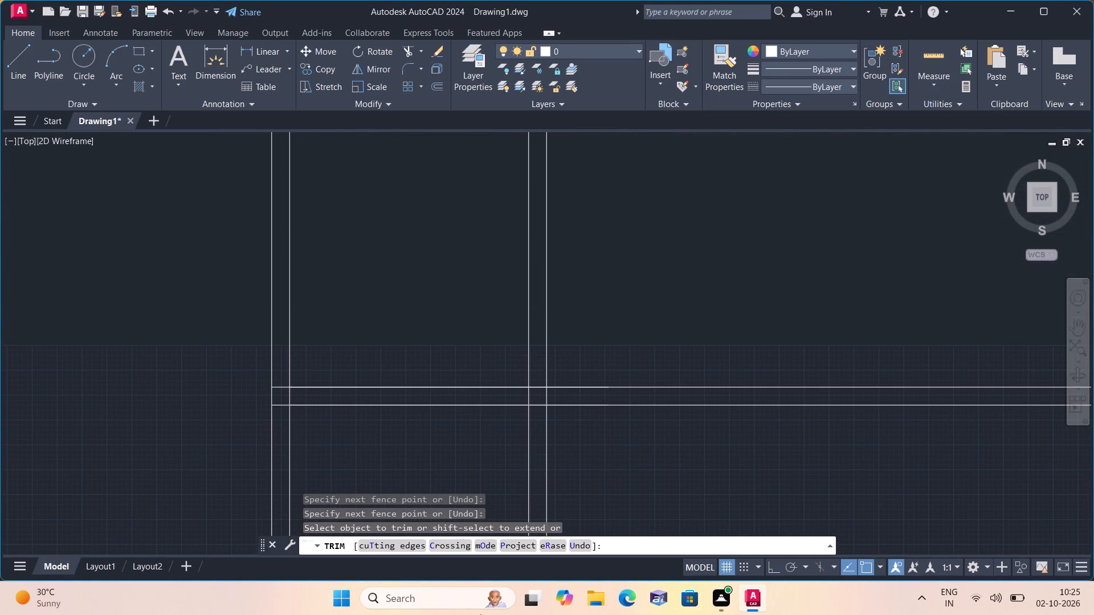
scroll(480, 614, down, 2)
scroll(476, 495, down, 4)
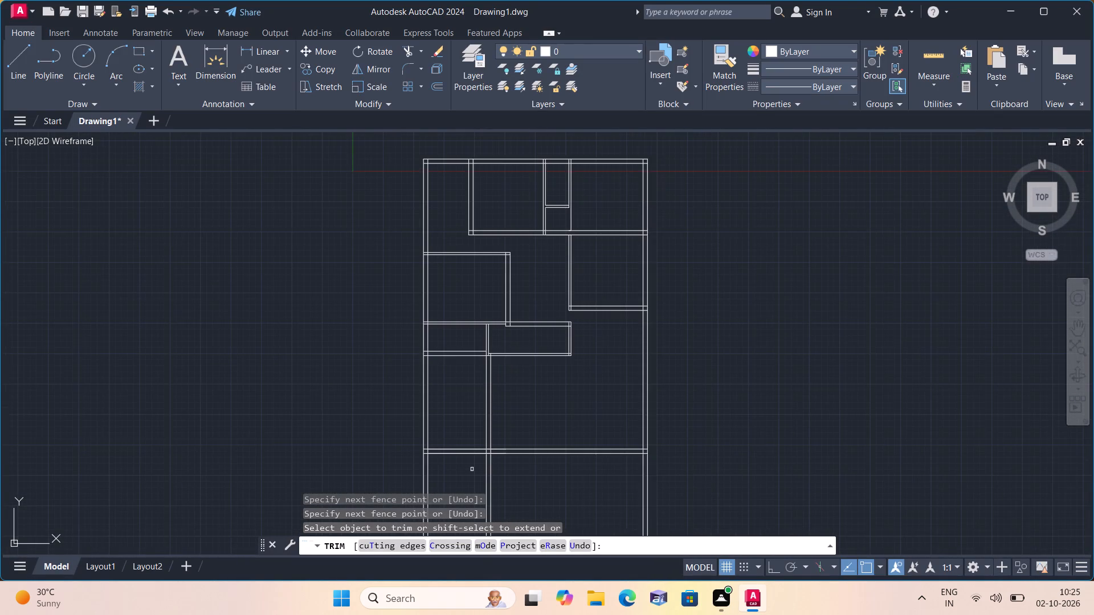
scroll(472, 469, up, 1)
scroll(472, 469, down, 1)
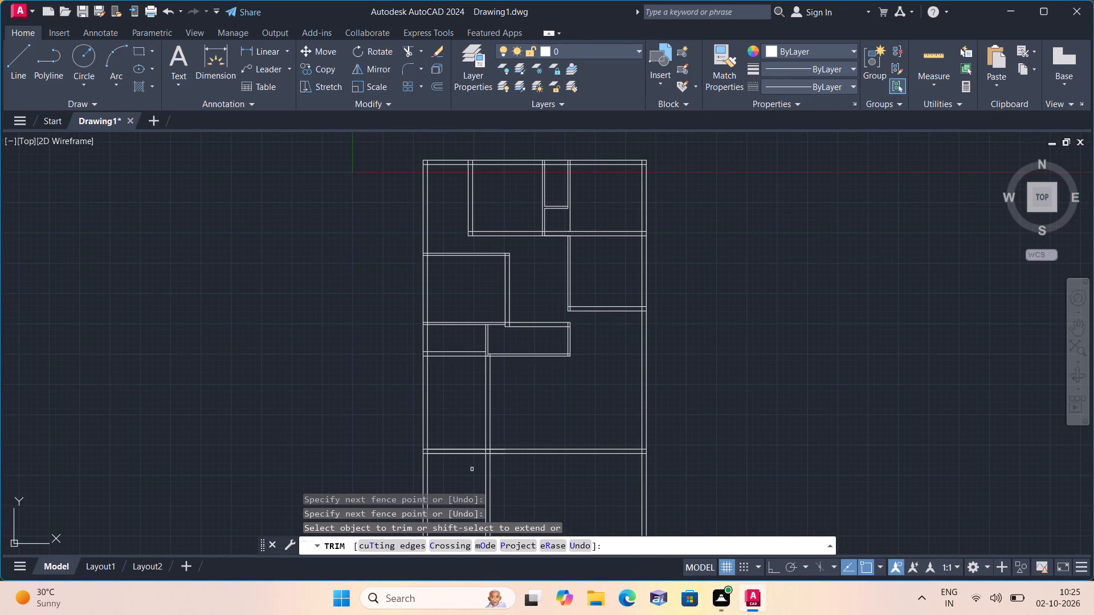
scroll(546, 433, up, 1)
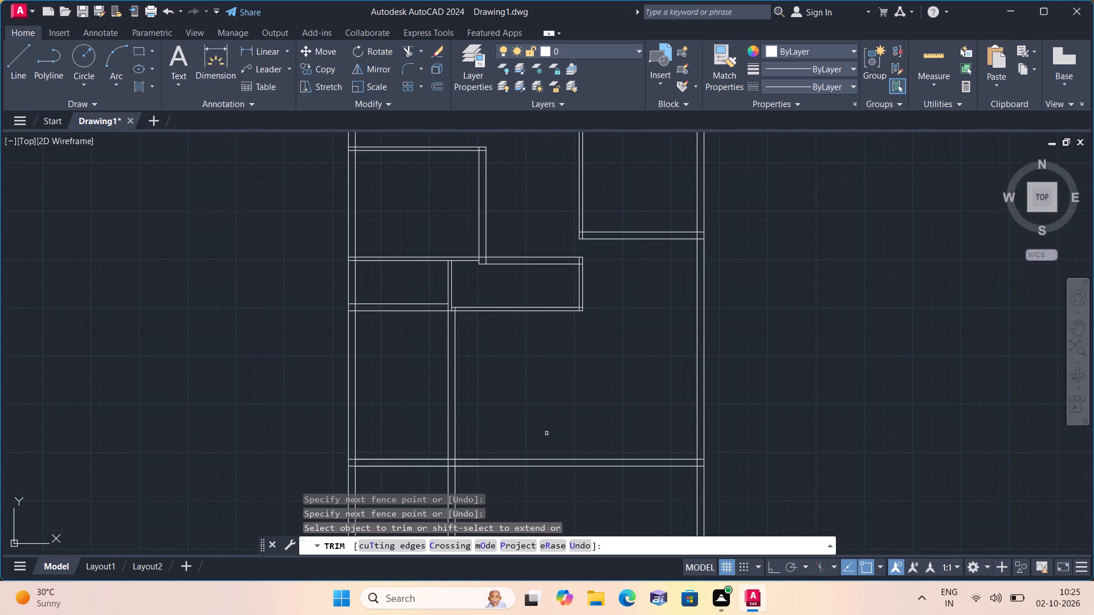
Trim both vertical lines closing the right end of the middle space, between its upper and lower walls.
scroll(522, 433, down, 1)
scroll(517, 436, up, 1)
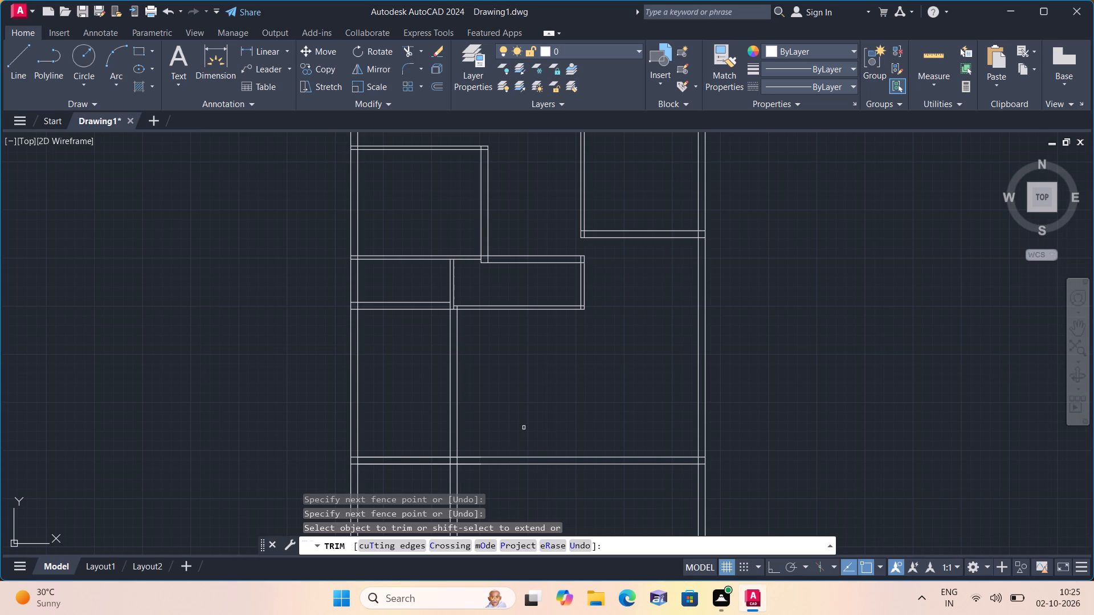
scroll(574, 408, down, 1)
middle_drag(585, 379, 569, 380)
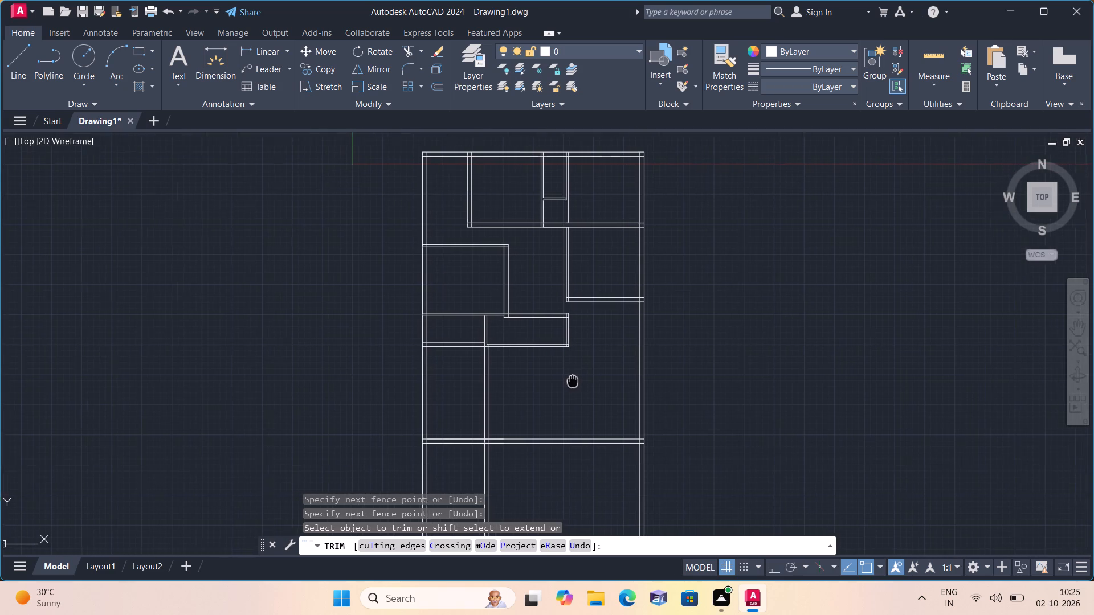
middle_drag(569, 380, 573, 445)
scroll(579, 436, up, 2)
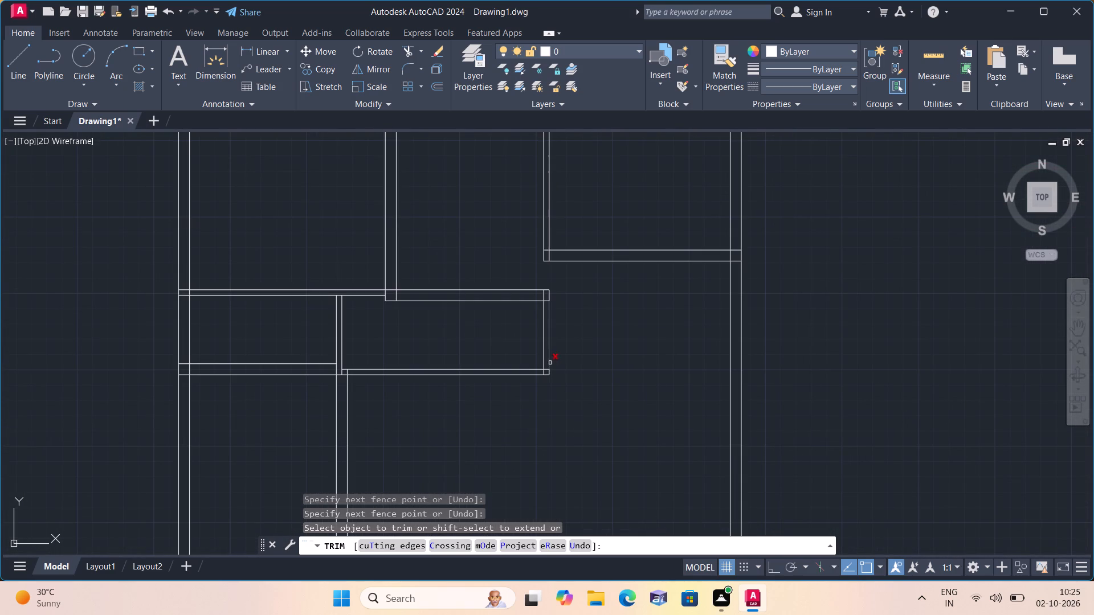
click(558, 340)
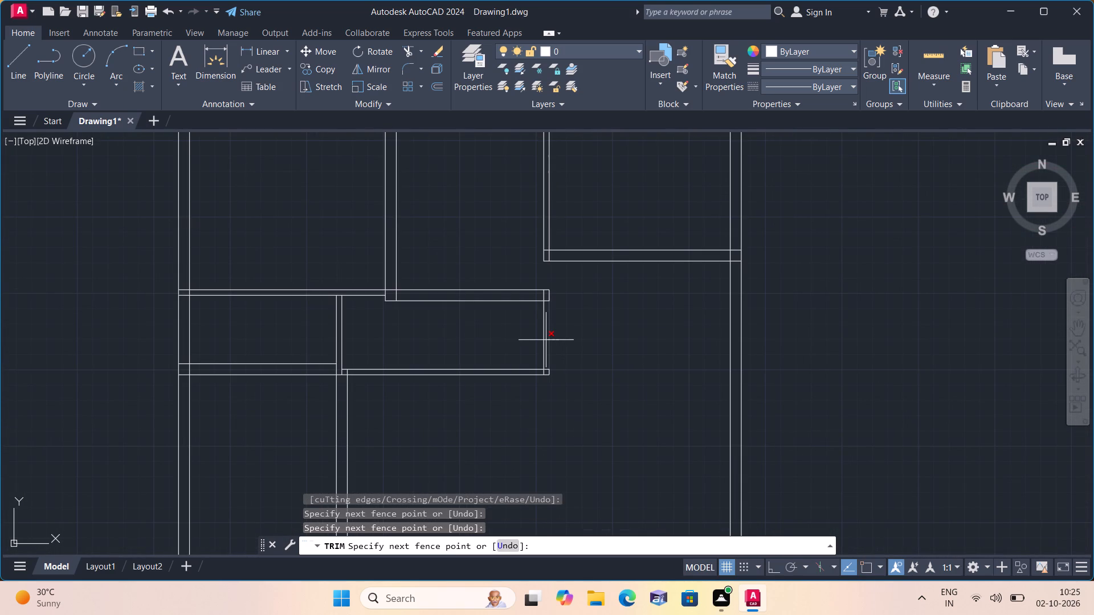
click(513, 344)
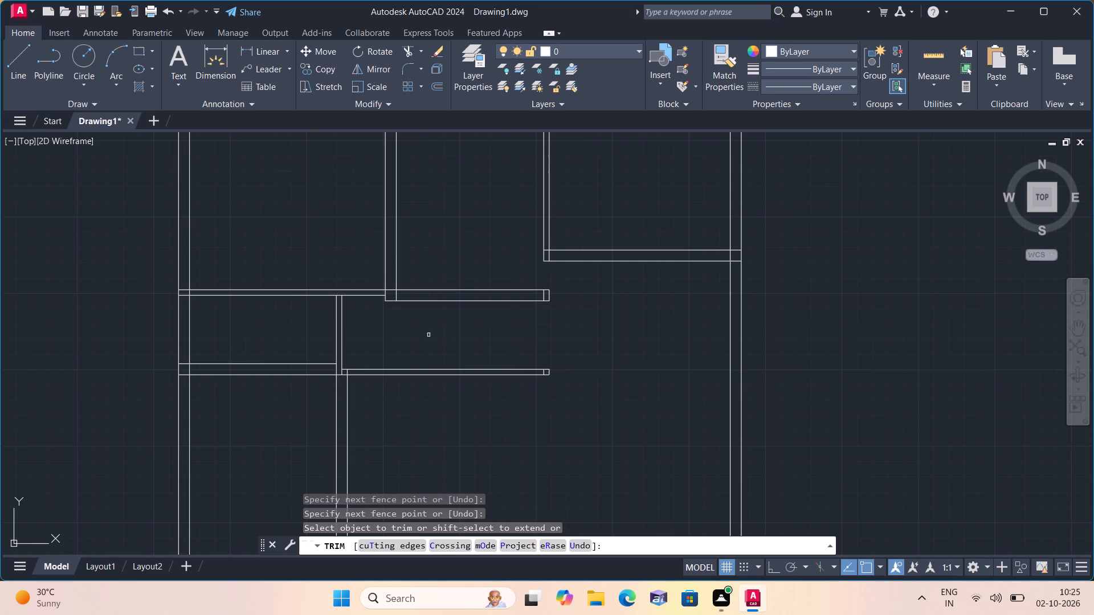
Trim the middle space's upper wall: the thin line right of the partition and both vertical wall lines crossing within the wall.
scroll(385, 317, up, 1)
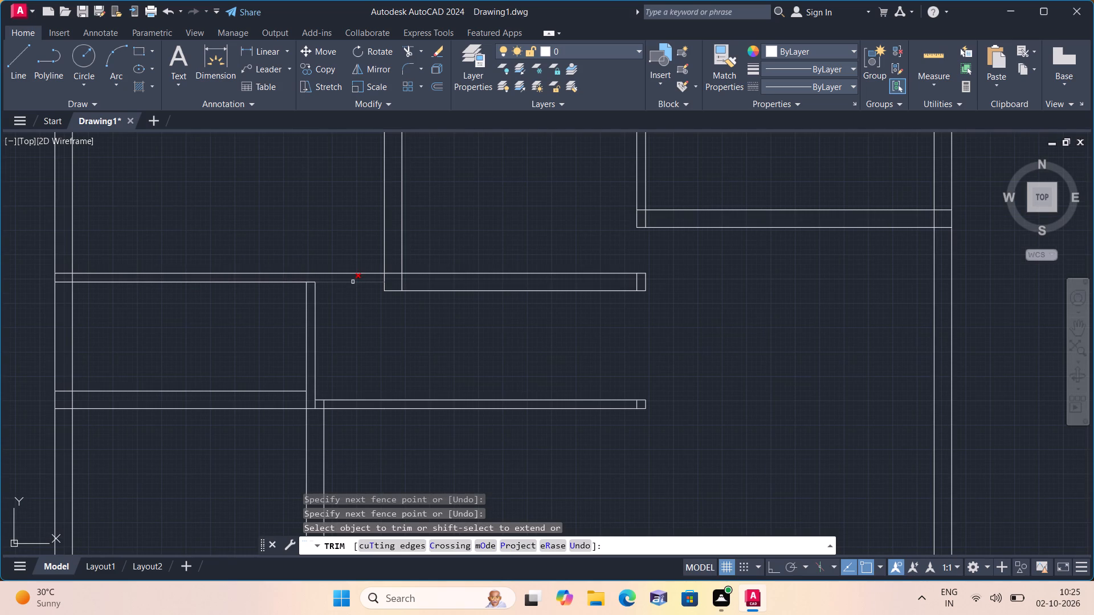
click(353, 282)
click(369, 283)
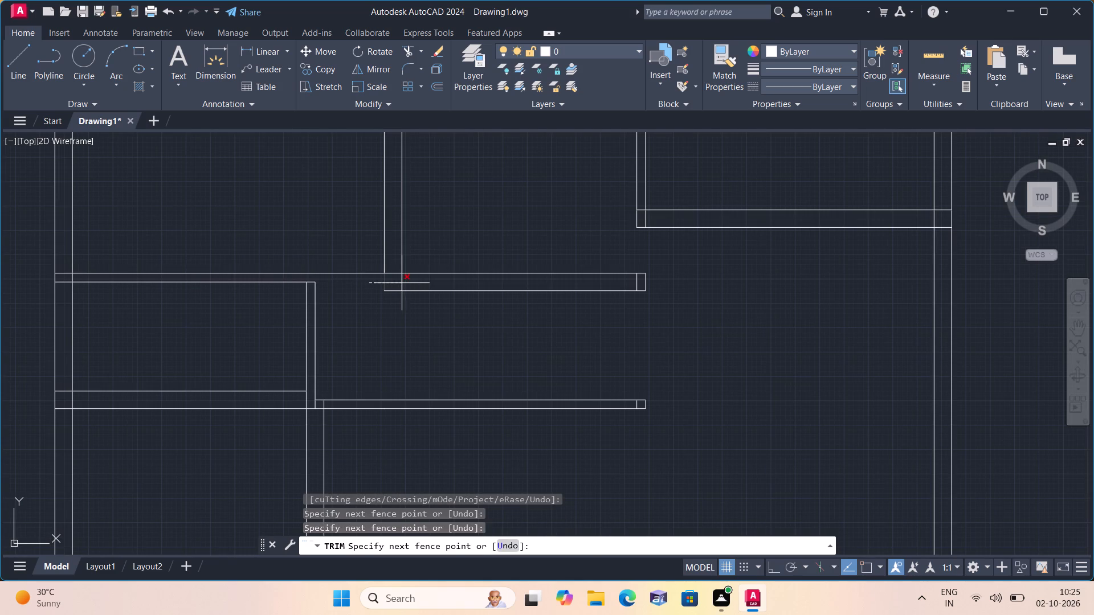
click(407, 283)
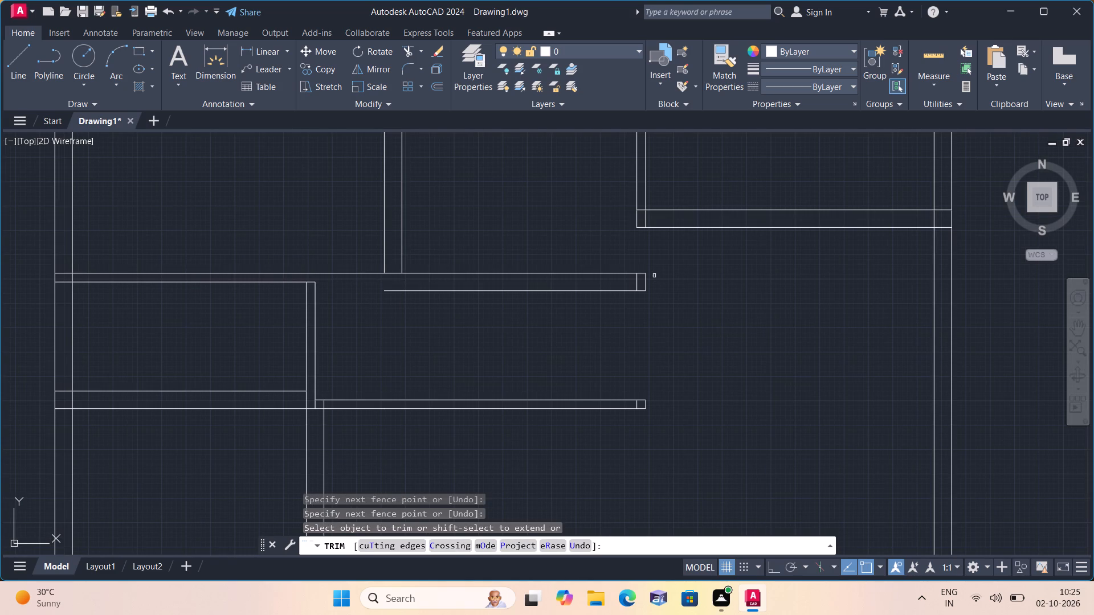
Trim the right end of the middle space's upper wall, removing the top line's tip and both short vertical end lines.
click(646, 274)
click(638, 282)
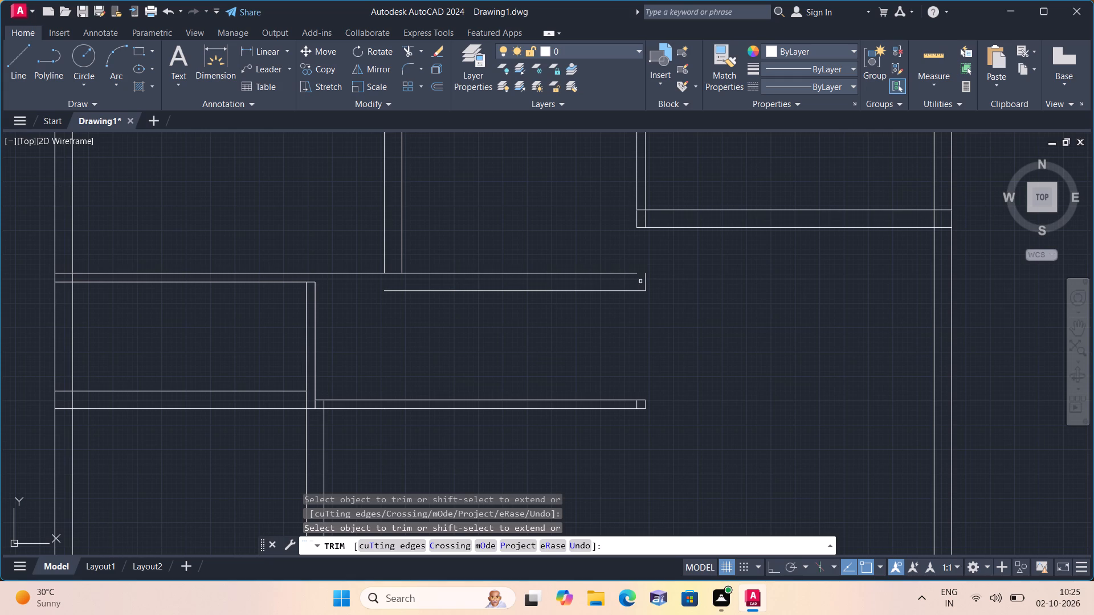
click(656, 281)
click(644, 281)
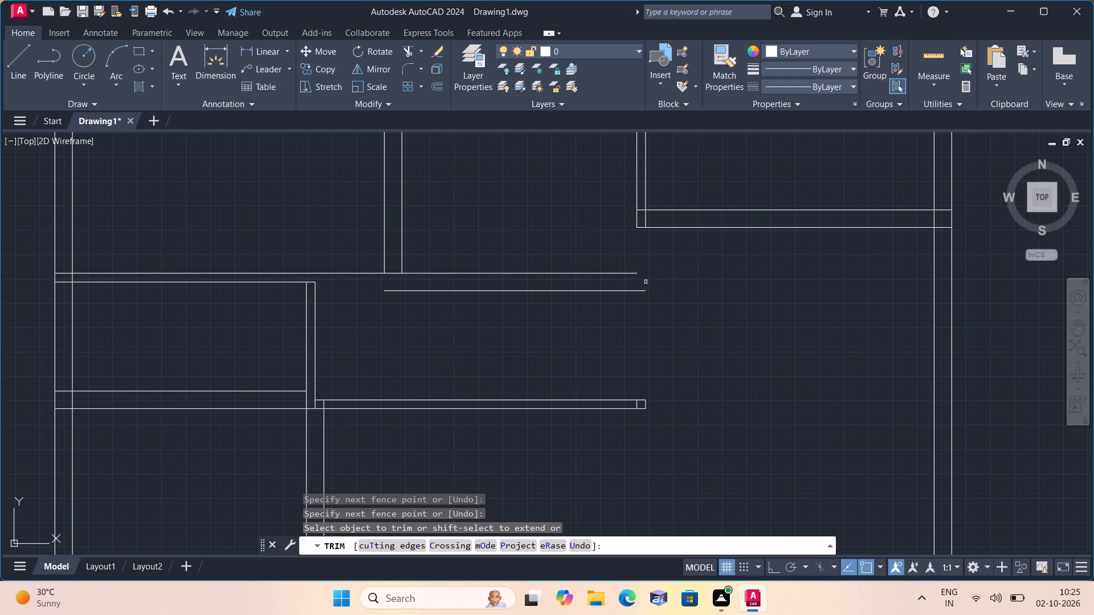
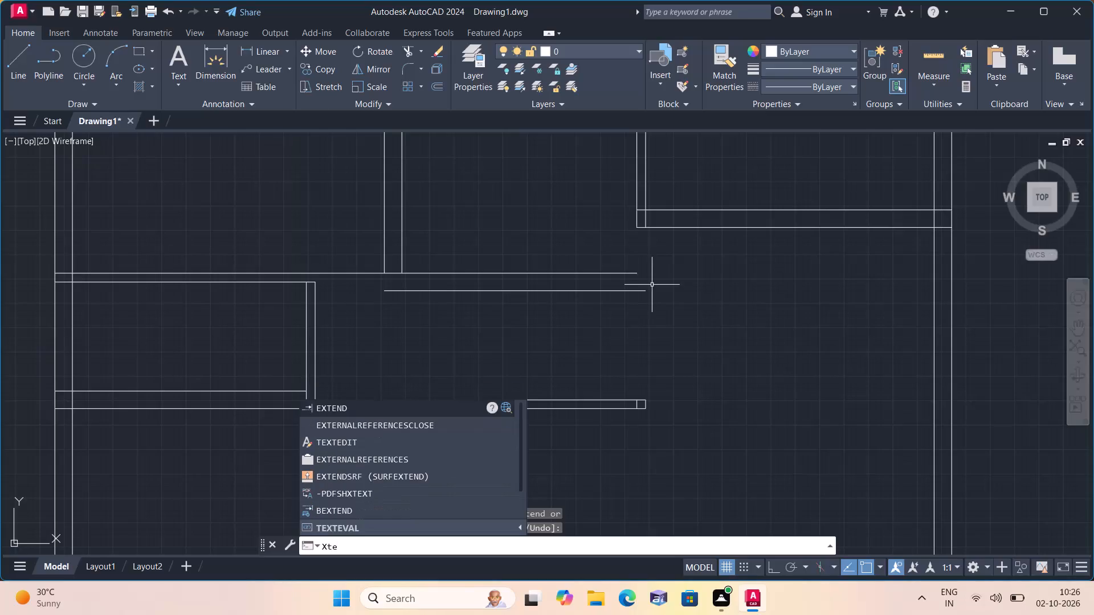
Extend the middle space's upper wall bottom line to the partition, and both partition lines up to the wall's top line.
key(n)
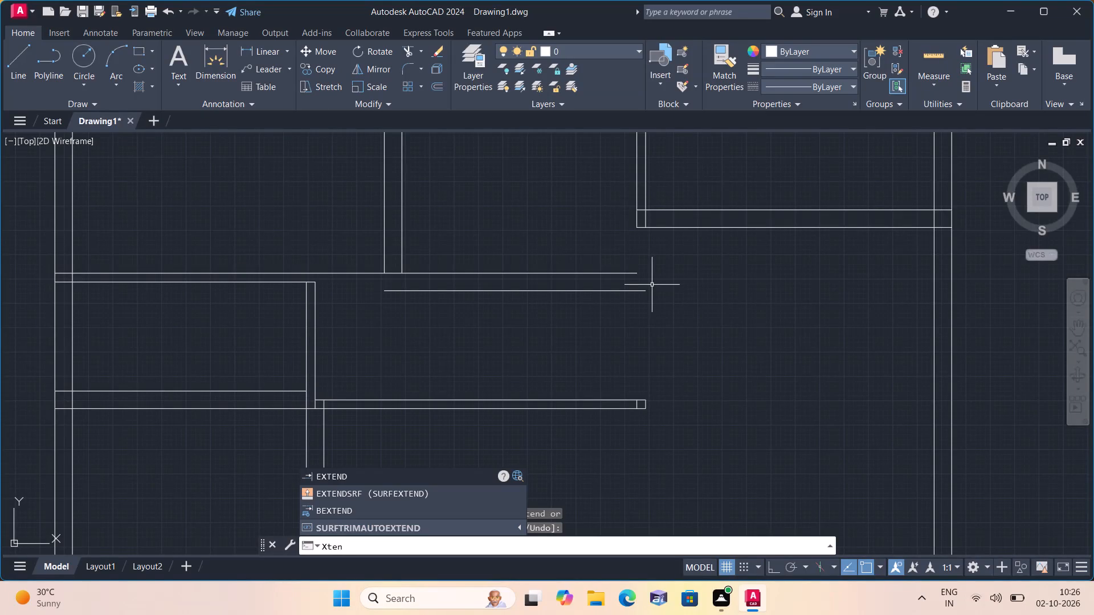
key(d)
click(349, 474)
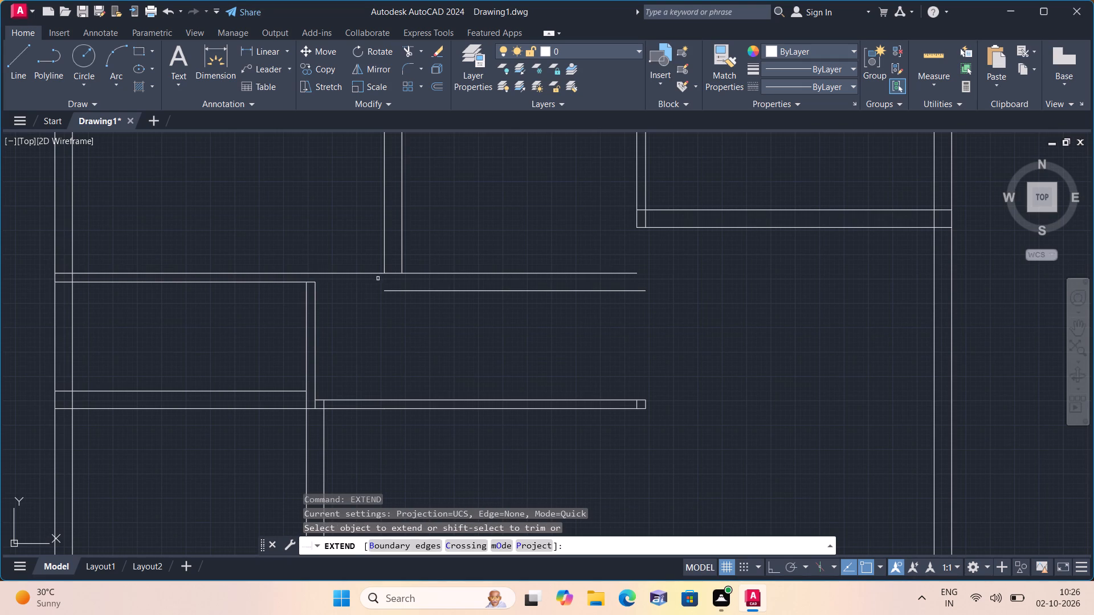
click(384, 290)
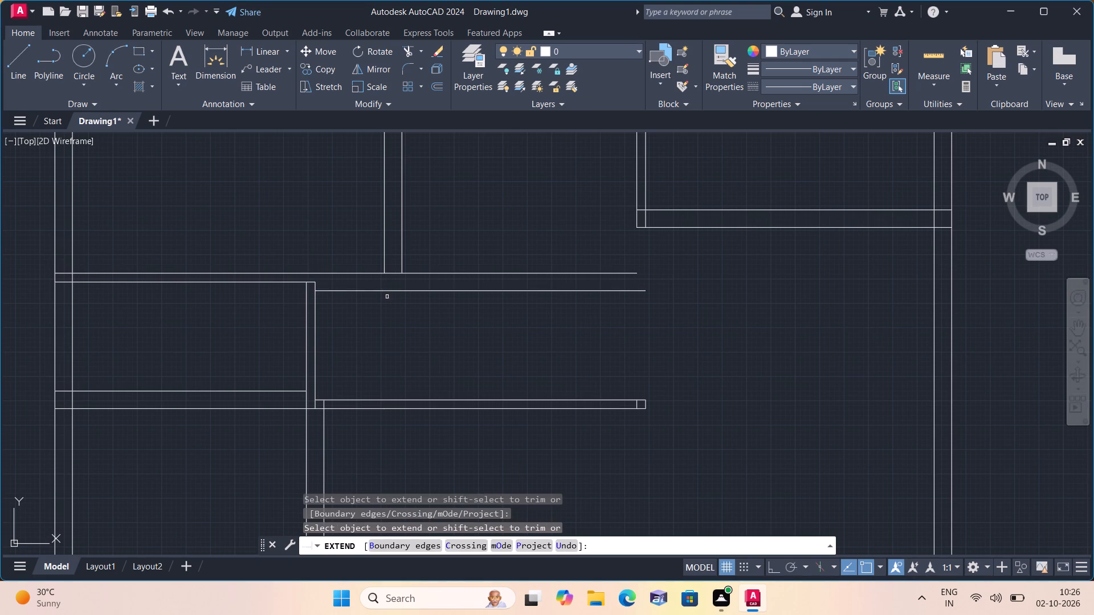
click(276, 302)
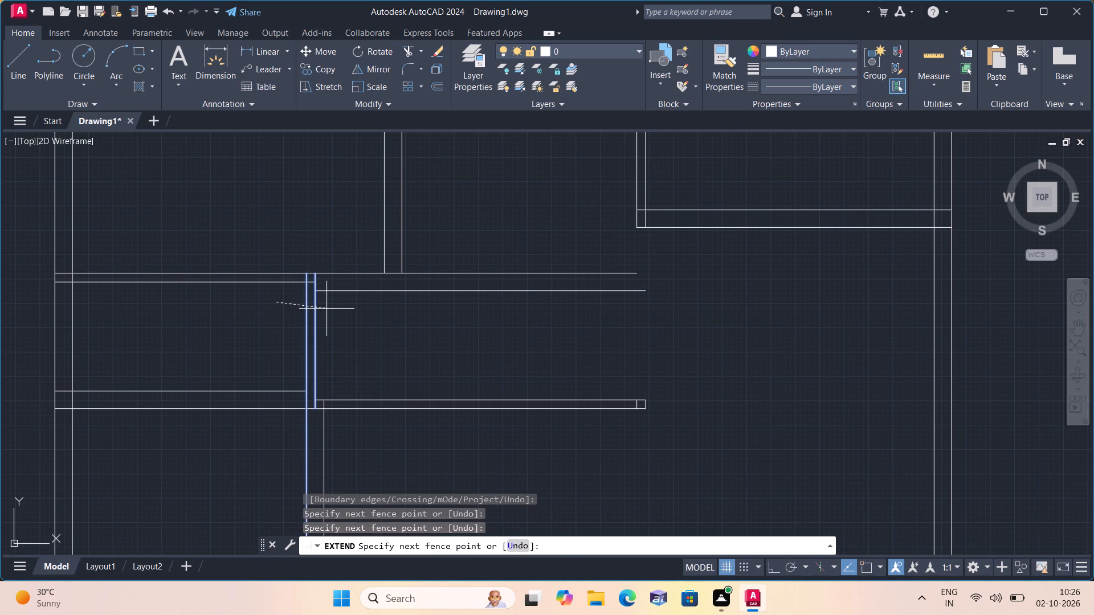
click(326, 309)
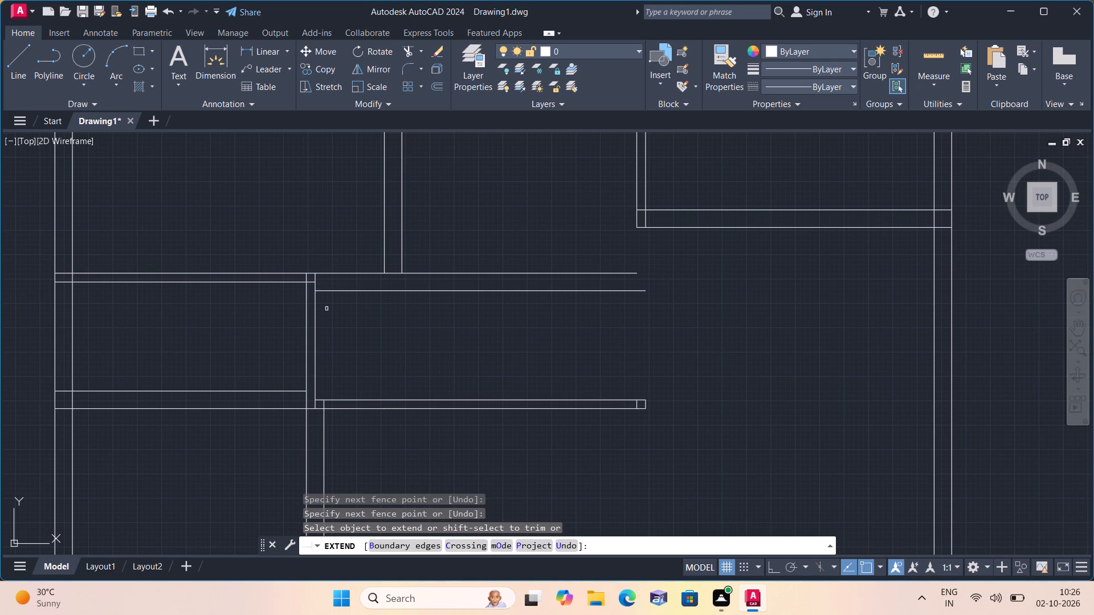
key(Escape)
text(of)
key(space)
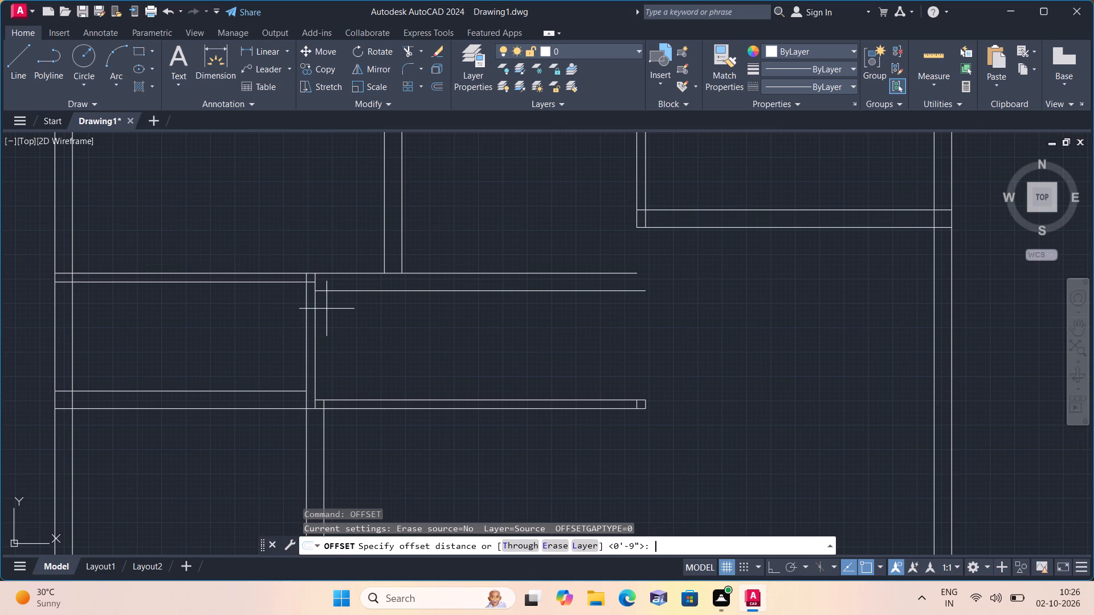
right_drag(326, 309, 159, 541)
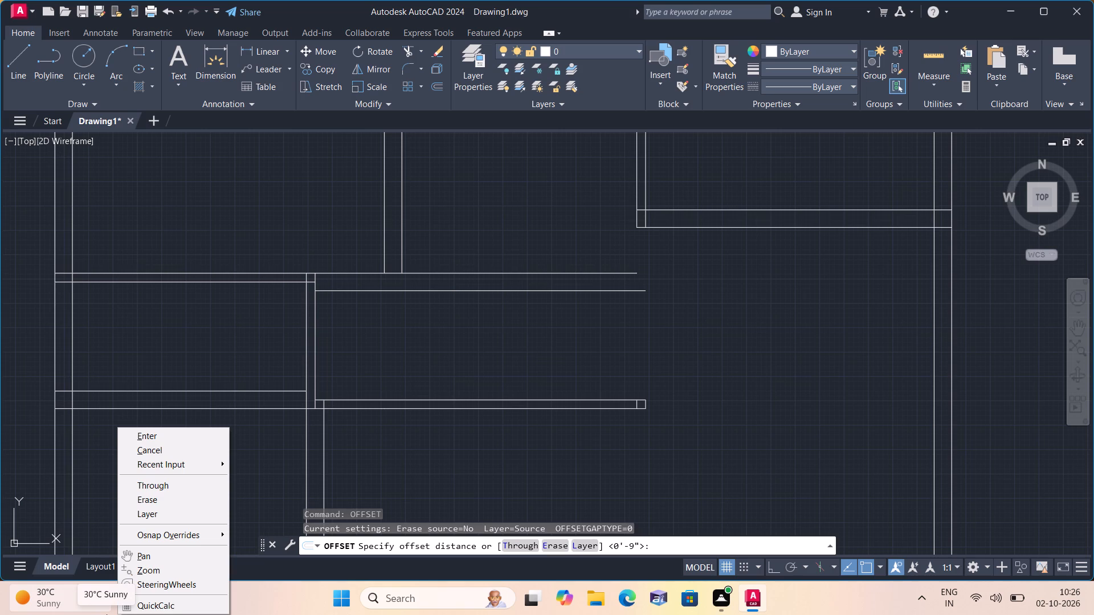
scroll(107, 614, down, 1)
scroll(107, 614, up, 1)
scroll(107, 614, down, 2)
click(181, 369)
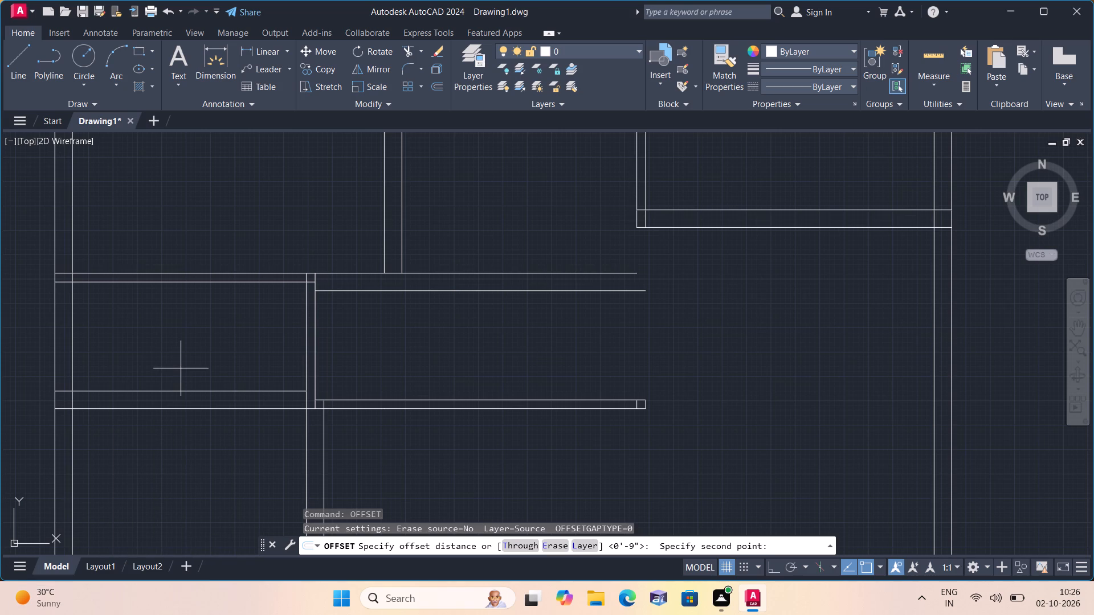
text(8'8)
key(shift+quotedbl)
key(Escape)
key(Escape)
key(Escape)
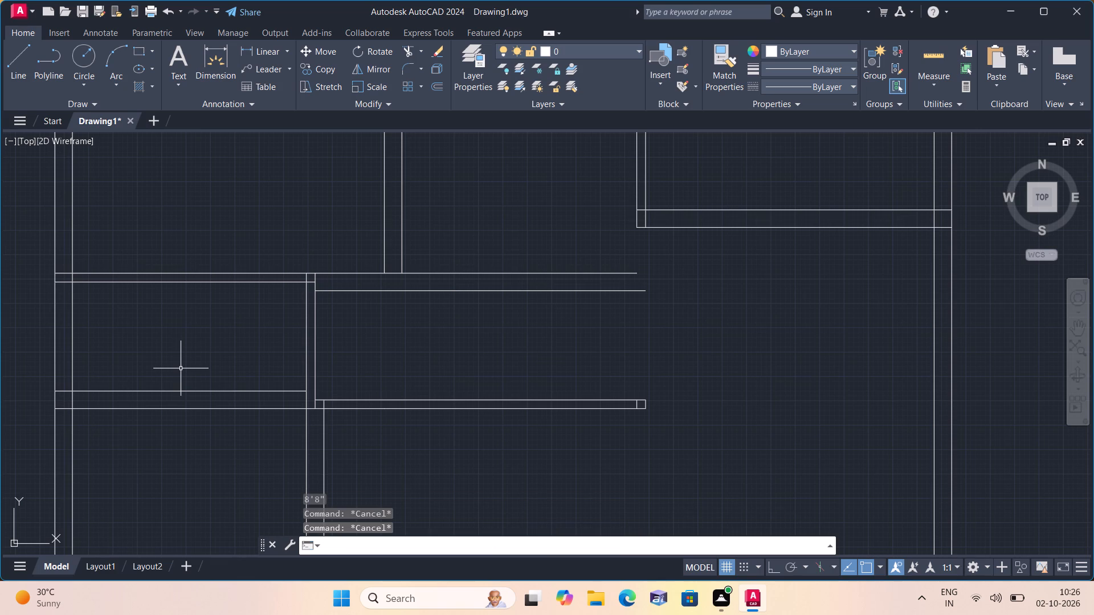
Offset the partition's right line 8'8" to the right inside the middle space.
text(of)
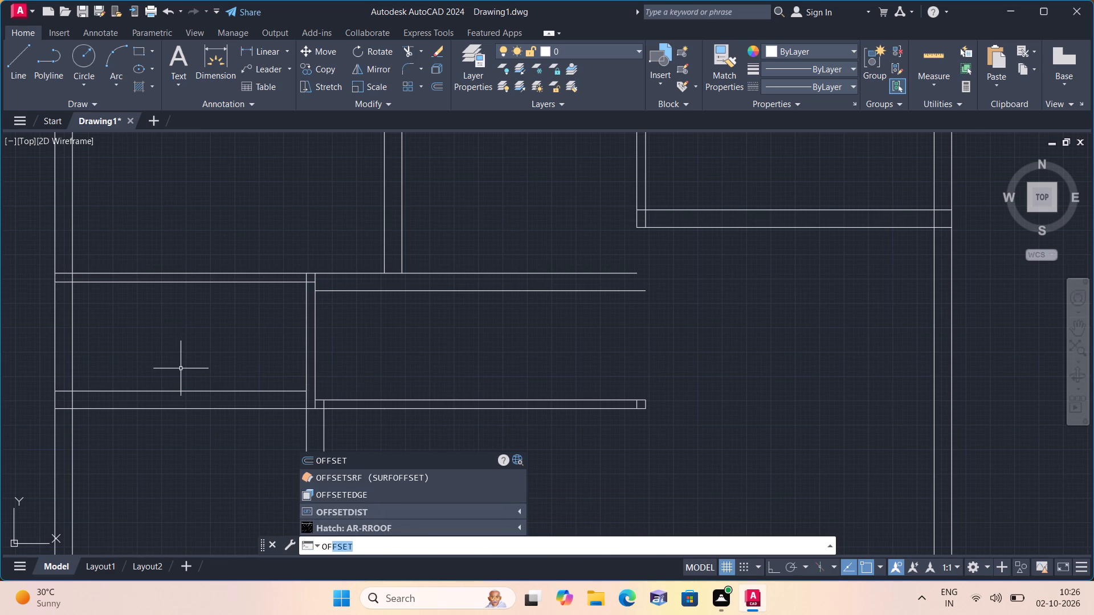
key(space)
text(8'8")
key(space)
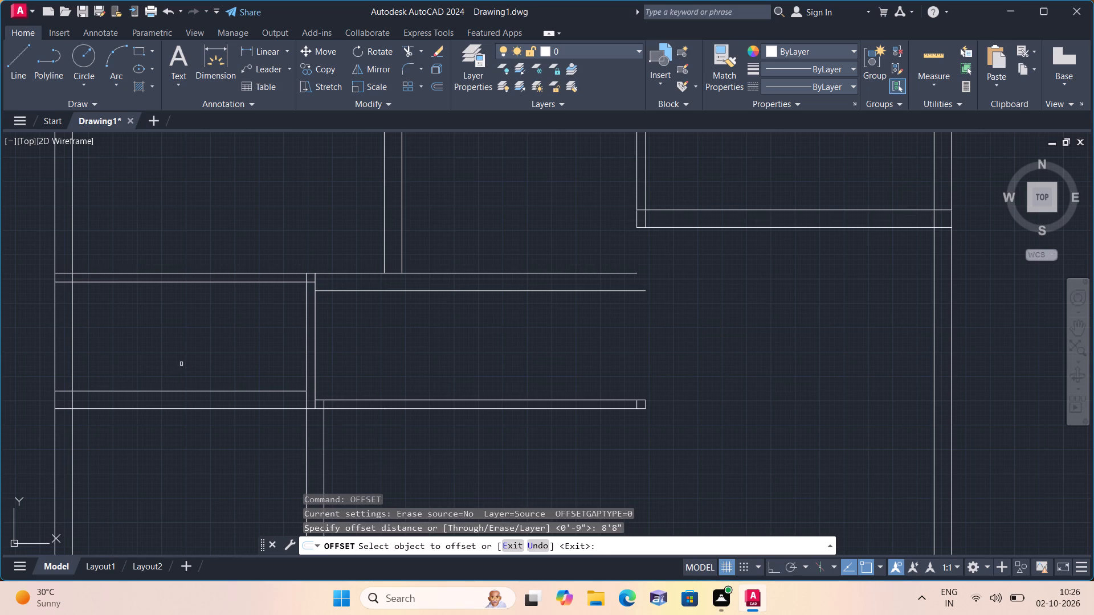
click(312, 346)
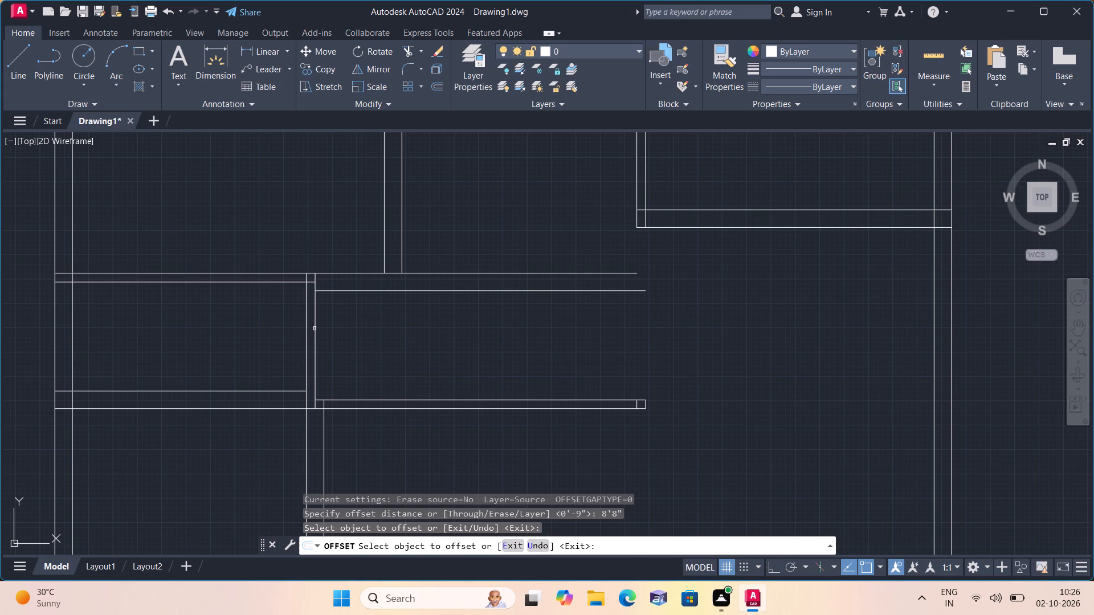
click(315, 329)
click(396, 333)
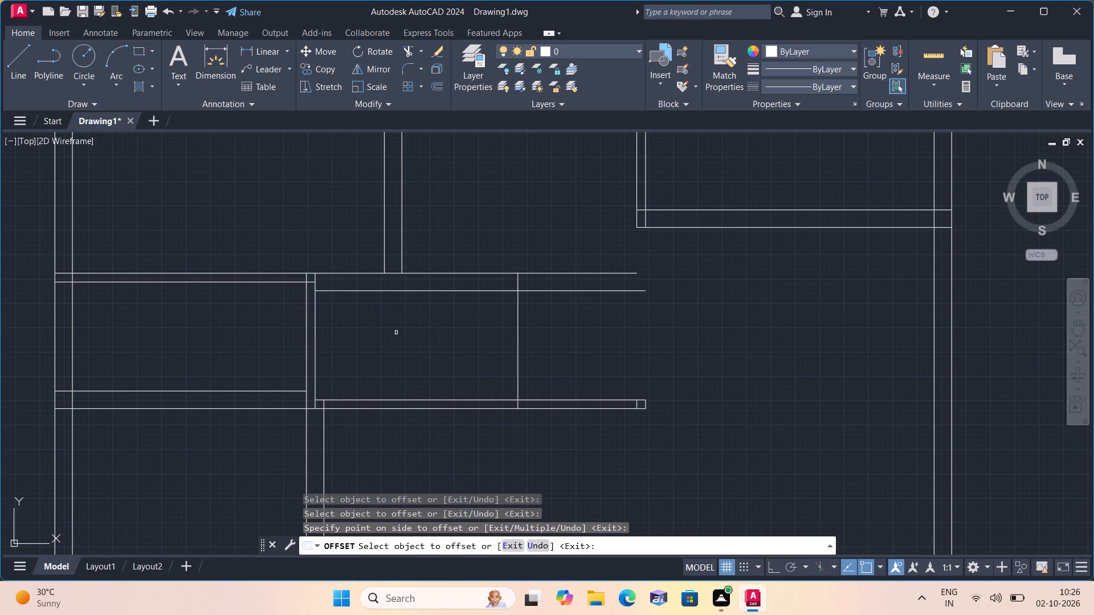
key(space)
Offset the new vertical line in the middle space 4.5" to the right to give the partition its thickness.
key(space)
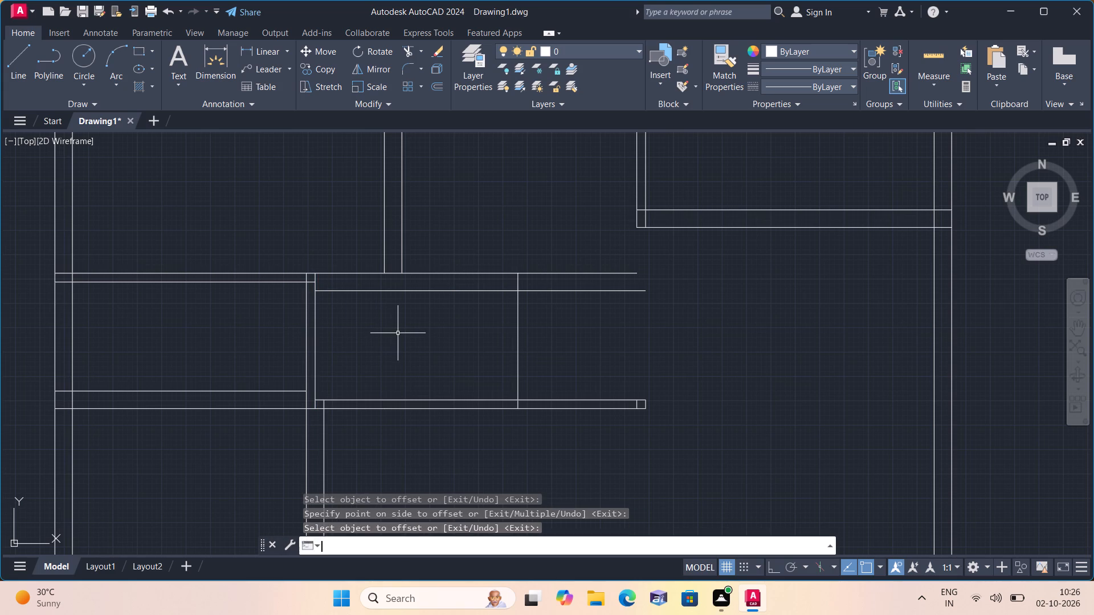
text(4.5")
key(space)
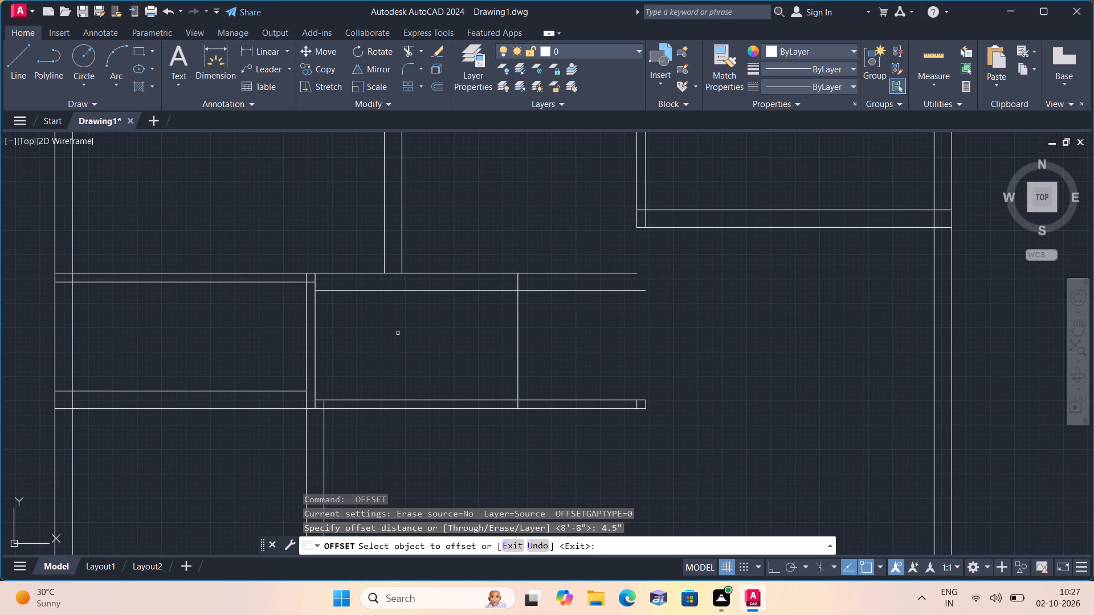
click(519, 327)
click(573, 329)
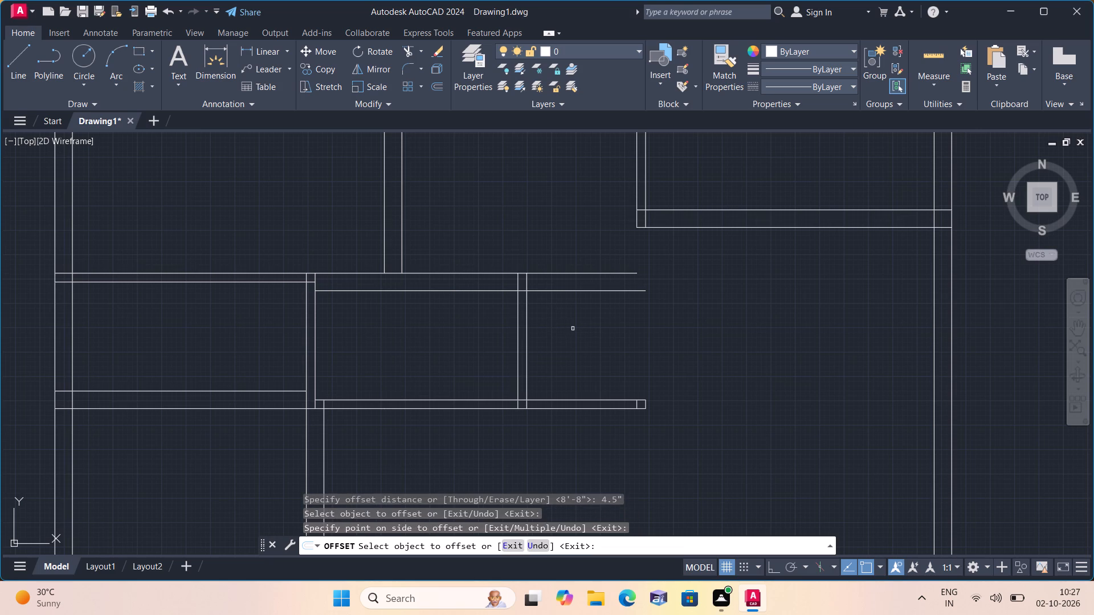
scroll(573, 329, down, 2)
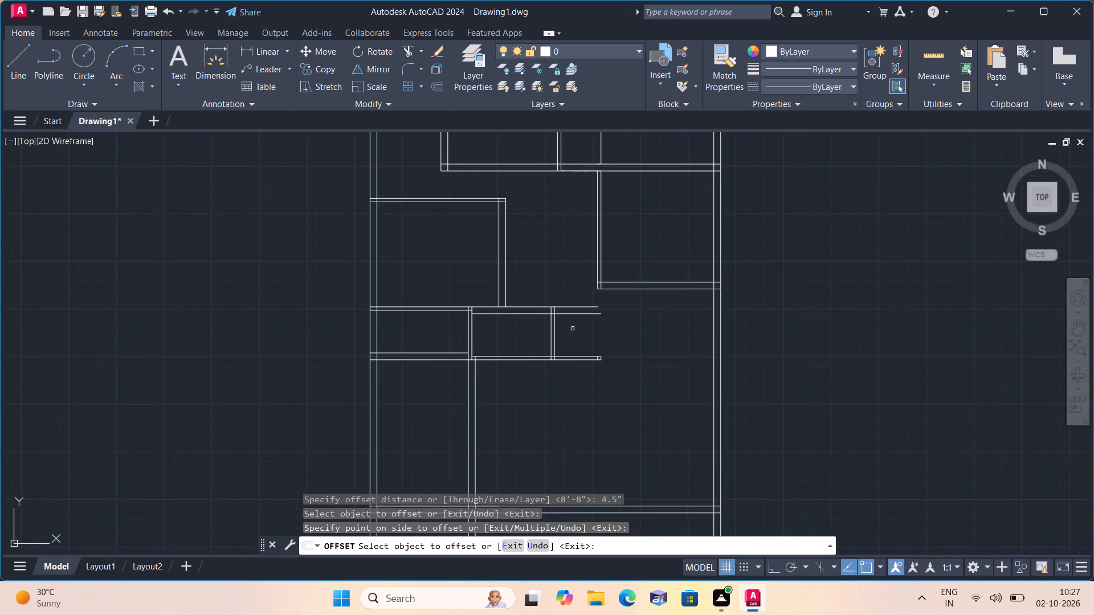
scroll(573, 329, down, 1)
middle_drag(581, 371, 543, 306)
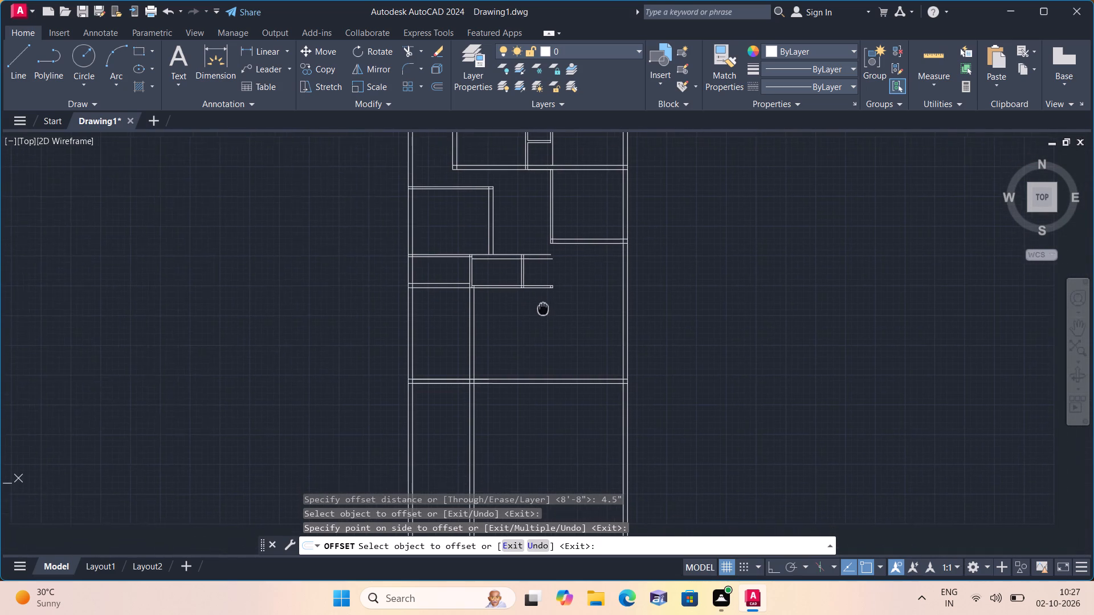
middle_drag(543, 306, 543, 305)
scroll(544, 305, down, 4)
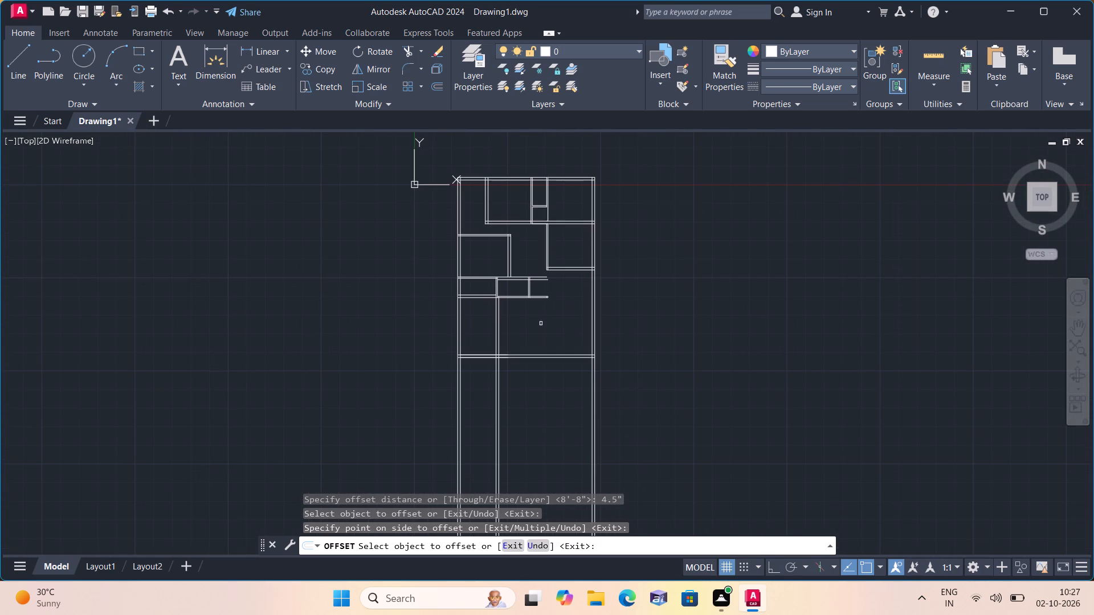
key(space)
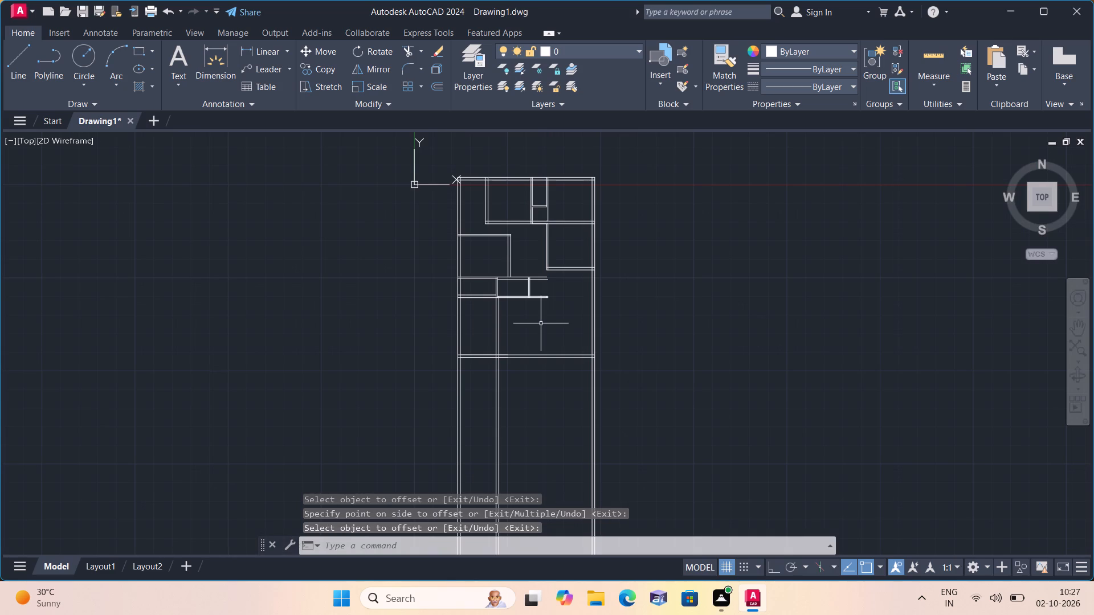
Offset the right line of the long vertical wall below the middle space 13'4" to the right.
key(space)
text(13'4)
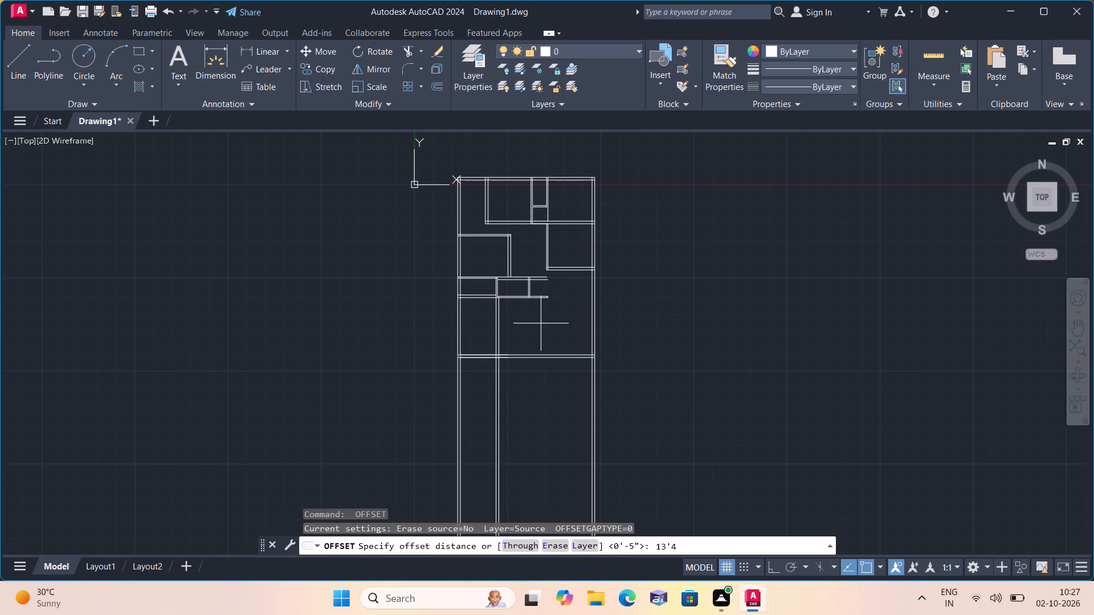
text(")
key(space)
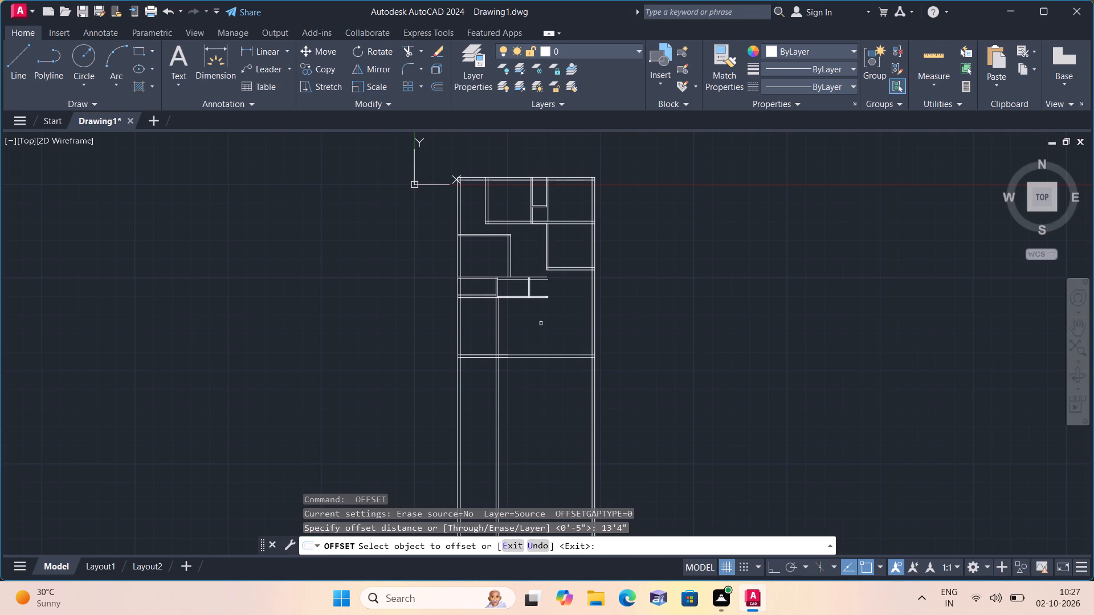
scroll(538, 325, up, 2)
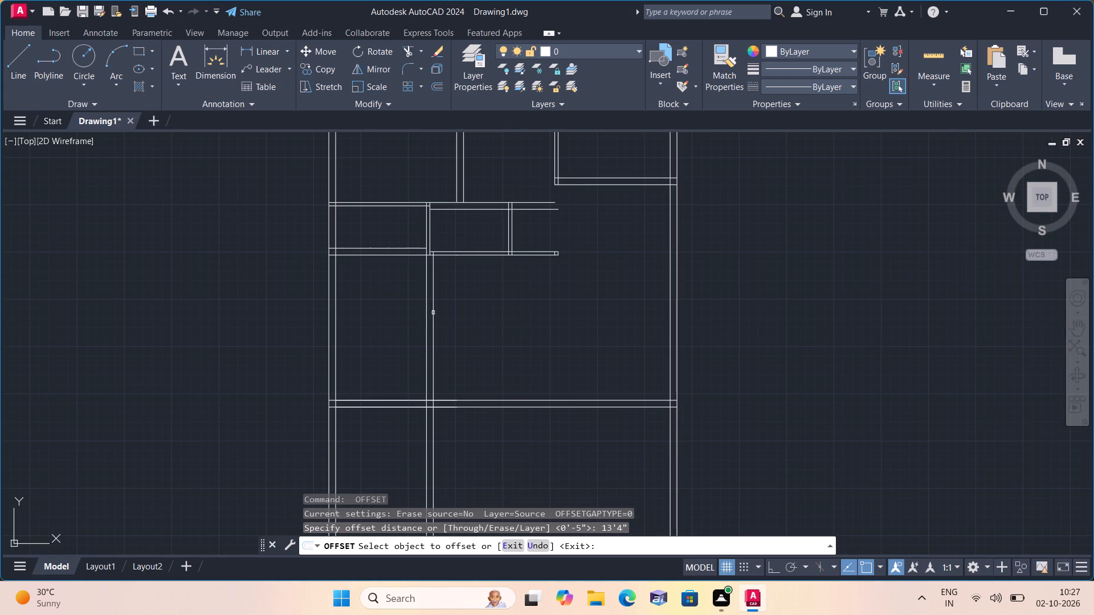
click(434, 309)
click(516, 305)
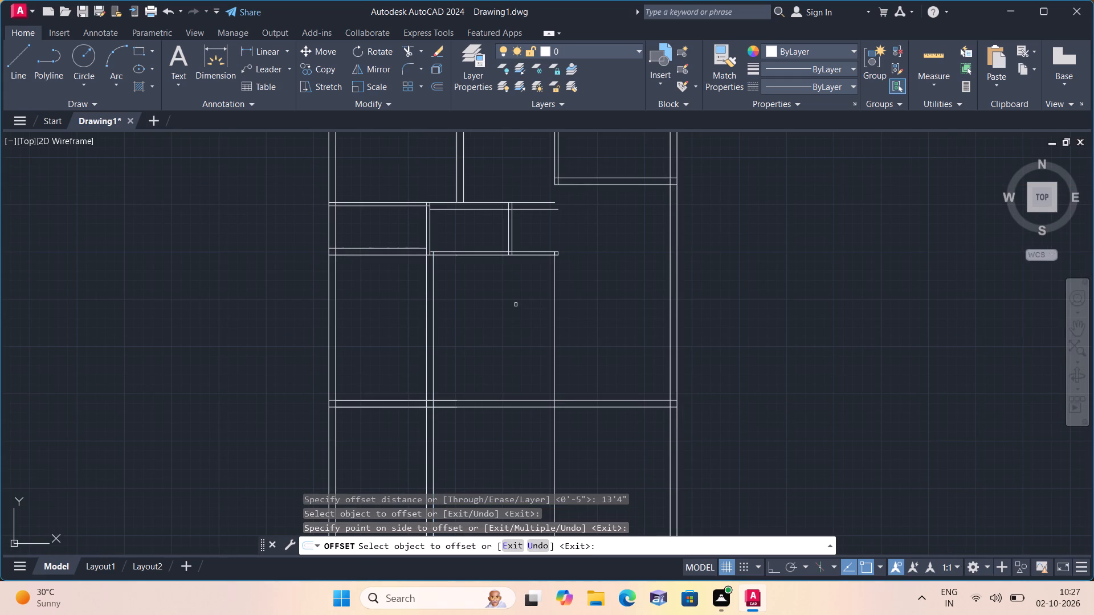
key(space)
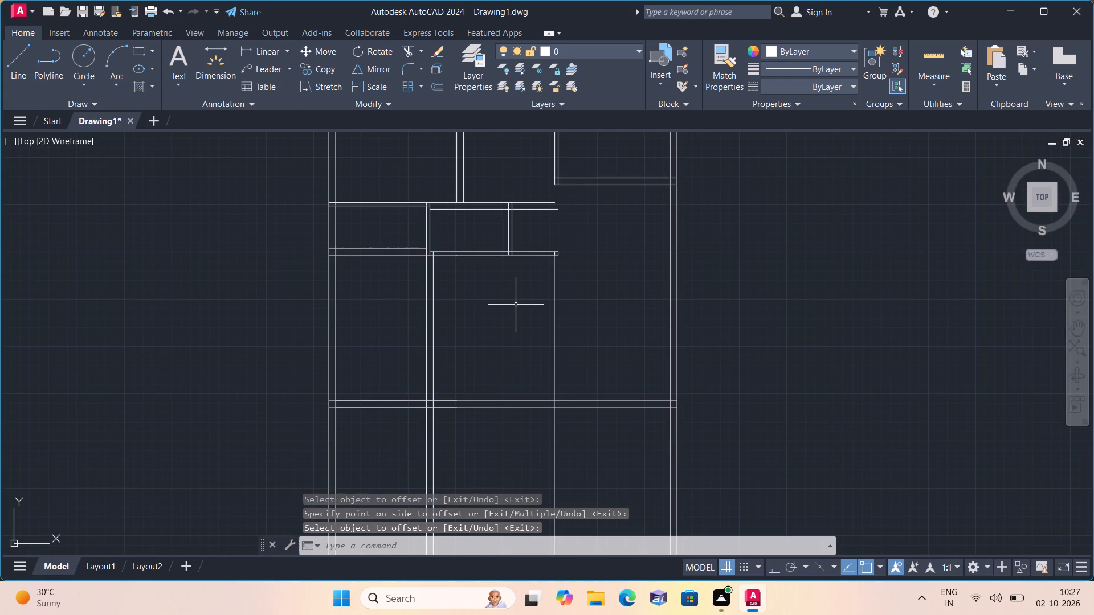
Offset the new long vertical line below the middle space 9" to the right to form the wall thickness.
key(space)
key(9)
key(shift+quotedbl)
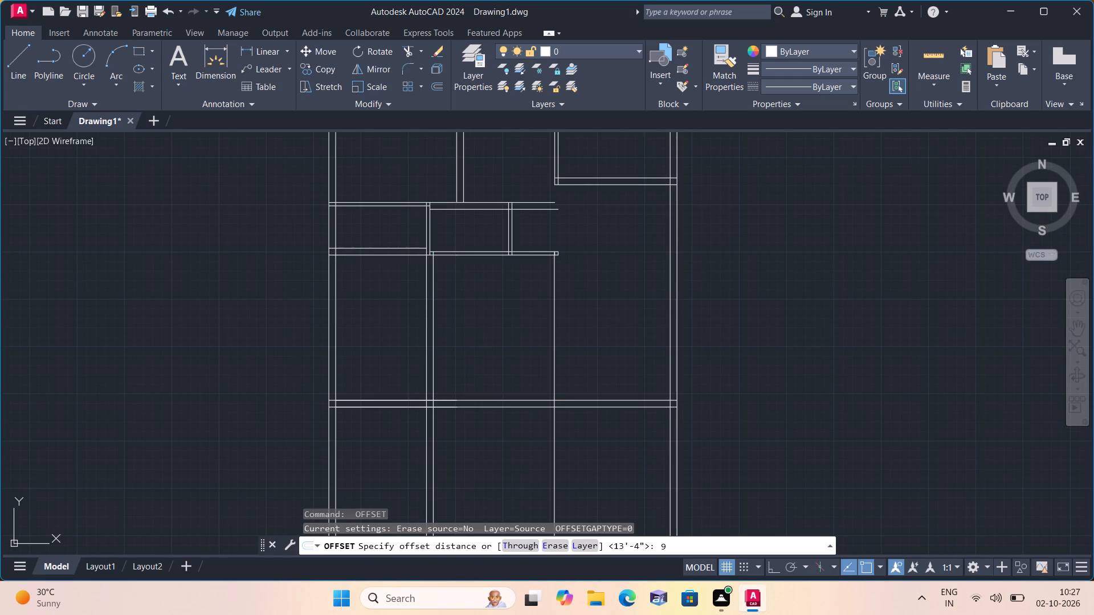
key(space)
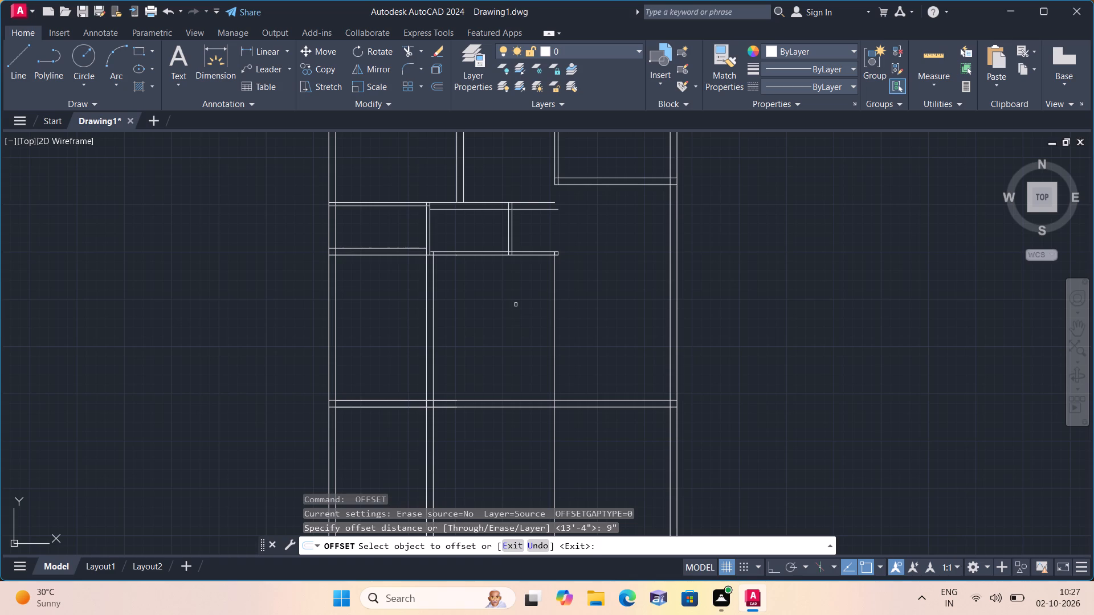
scroll(522, 295, up, 1)
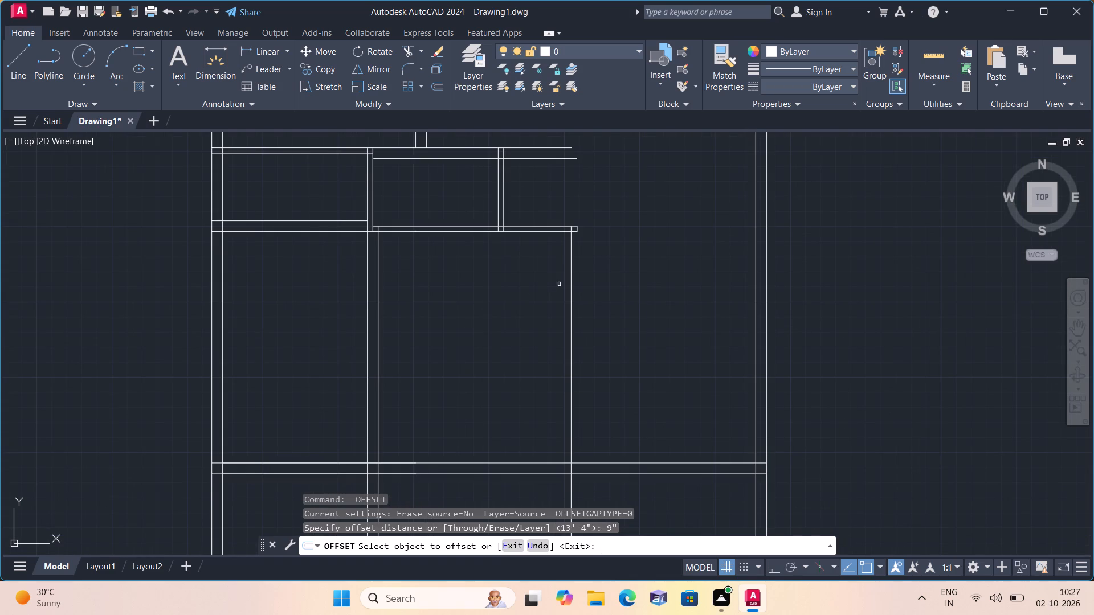
click(571, 291)
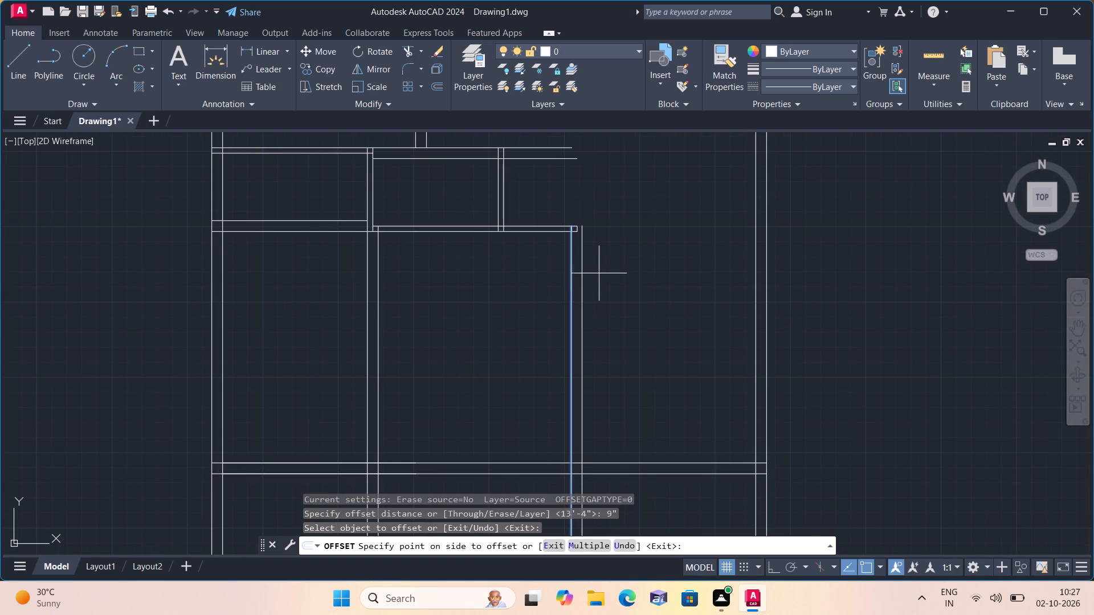
click(621, 268)
scroll(625, 266, up, 1)
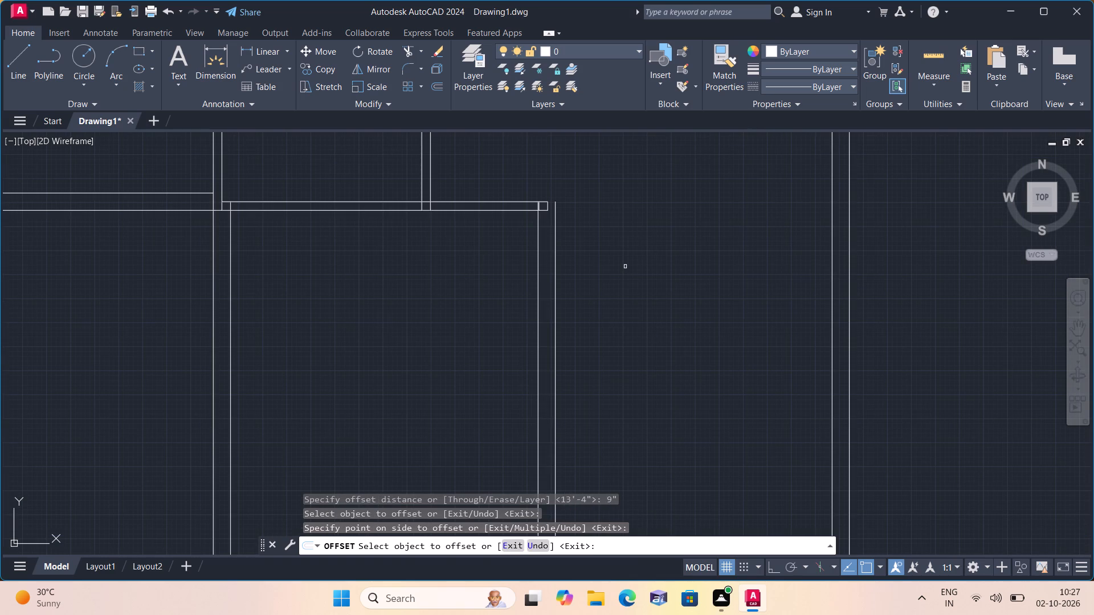
key(space)
Extend both lines of the middle space's lower wall to the outer line of the new 9" vertical wall.
text(ext)
text(e)
key(space)
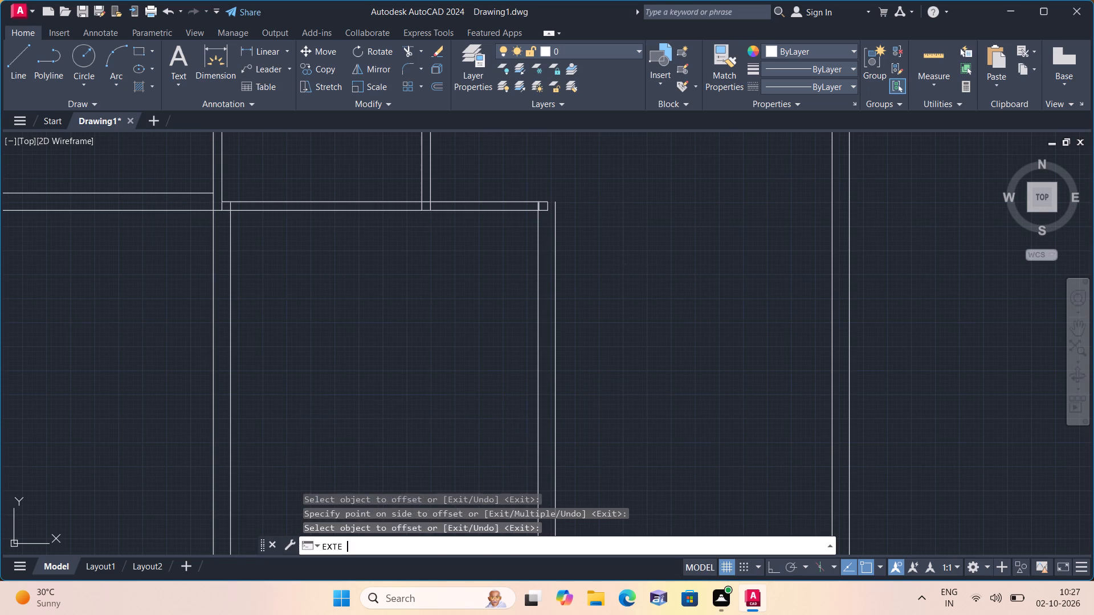
click(508, 166)
click(532, 258)
scroll(512, 236, down, 1)
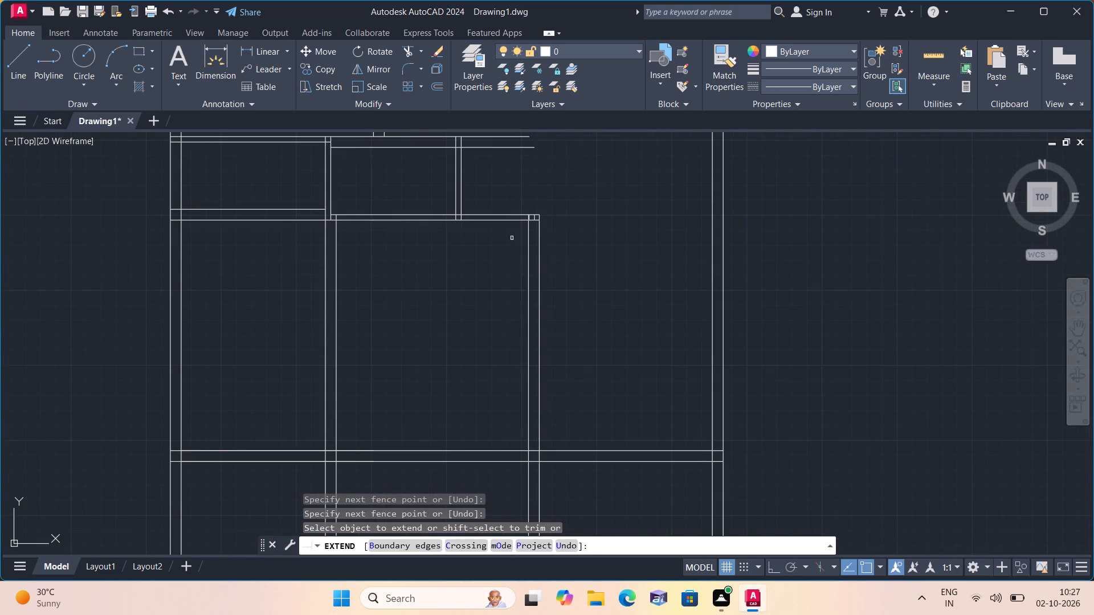
scroll(491, 256, down, 2)
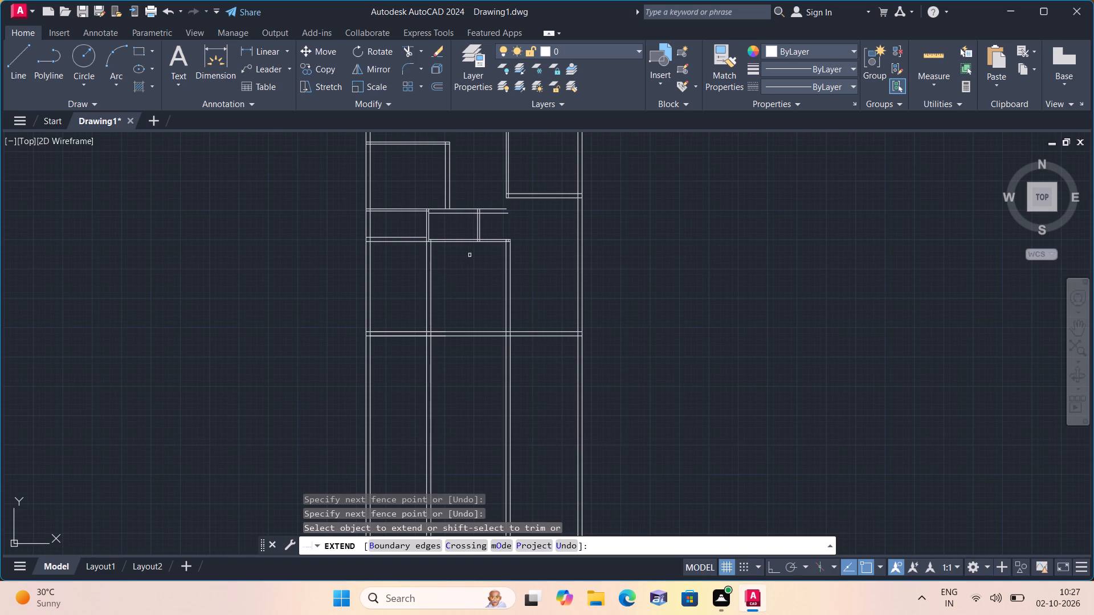
key(Escape)
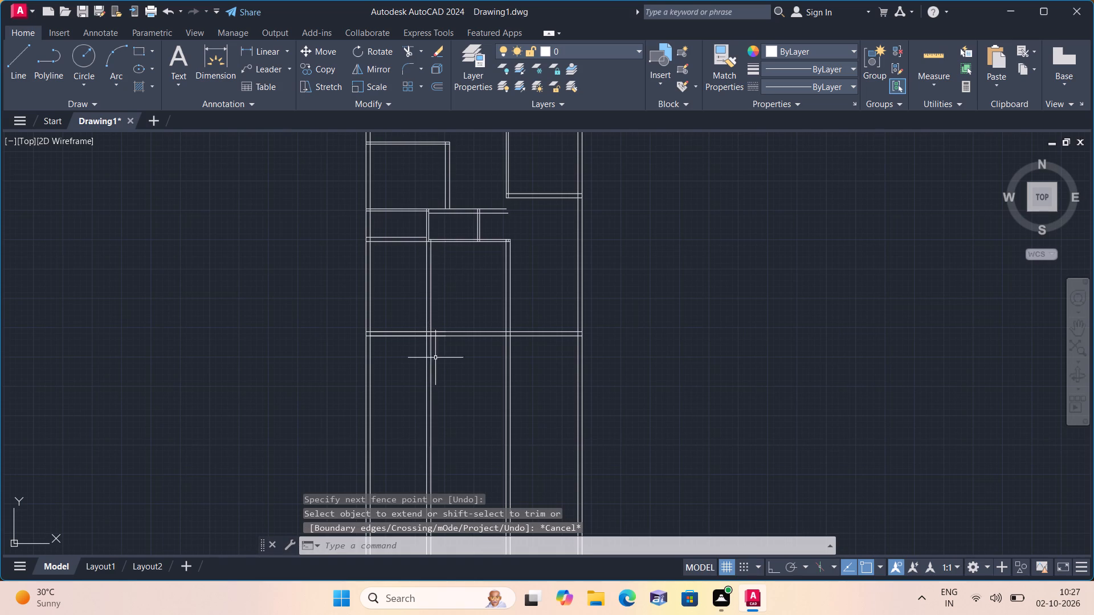
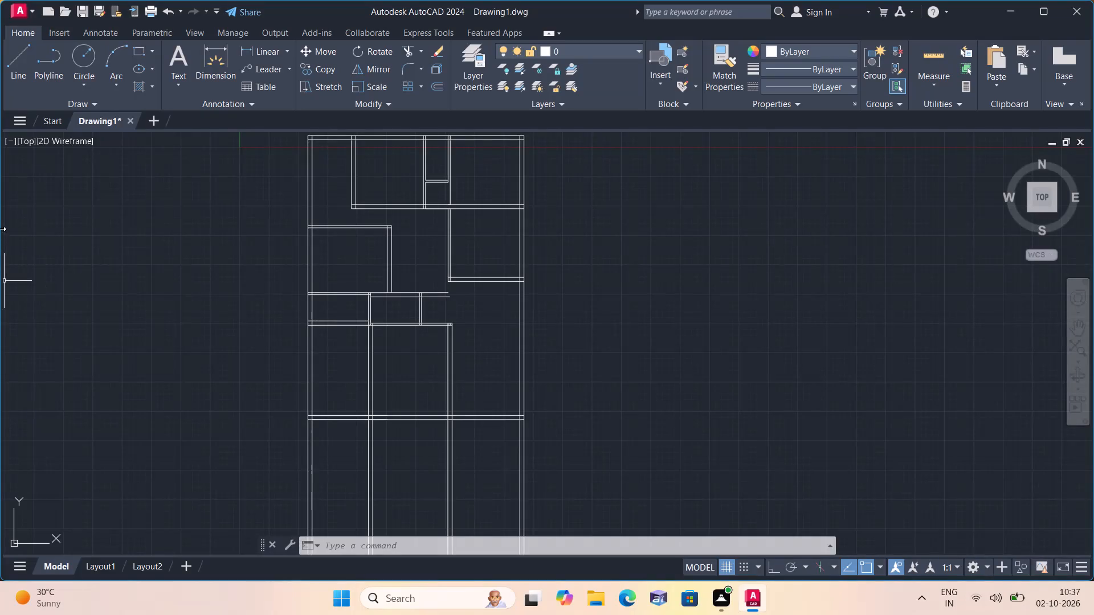
Trim away the portions of both interior vertical walls that extend below the long horizontal wall under the lower rooms.
scroll(0, 209, up, 1)
middle_drag(398, 389, 322, 298)
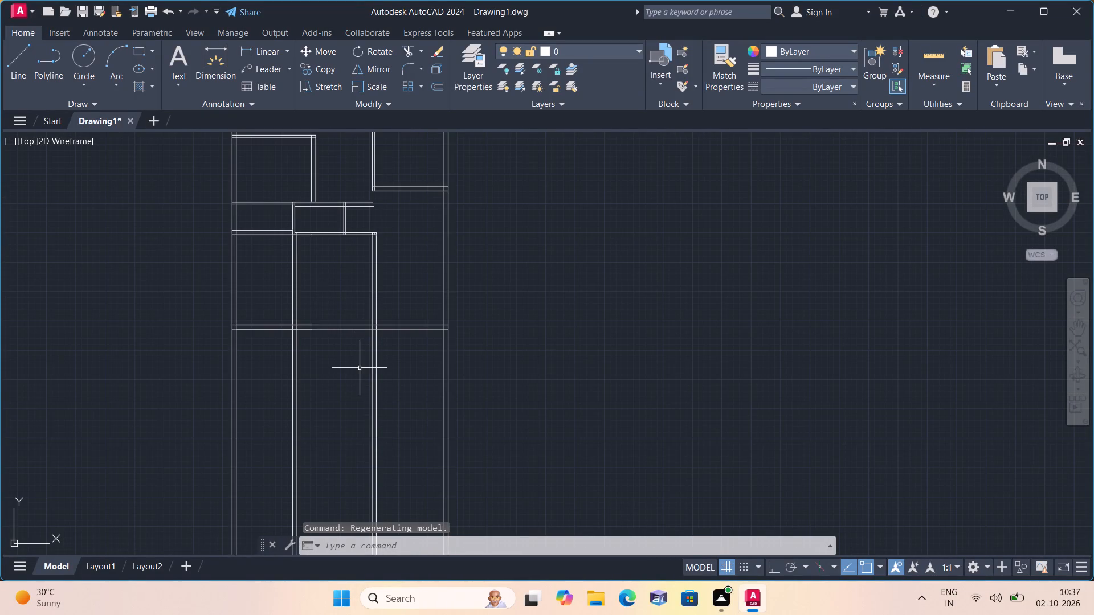
text(trim)
key(space)
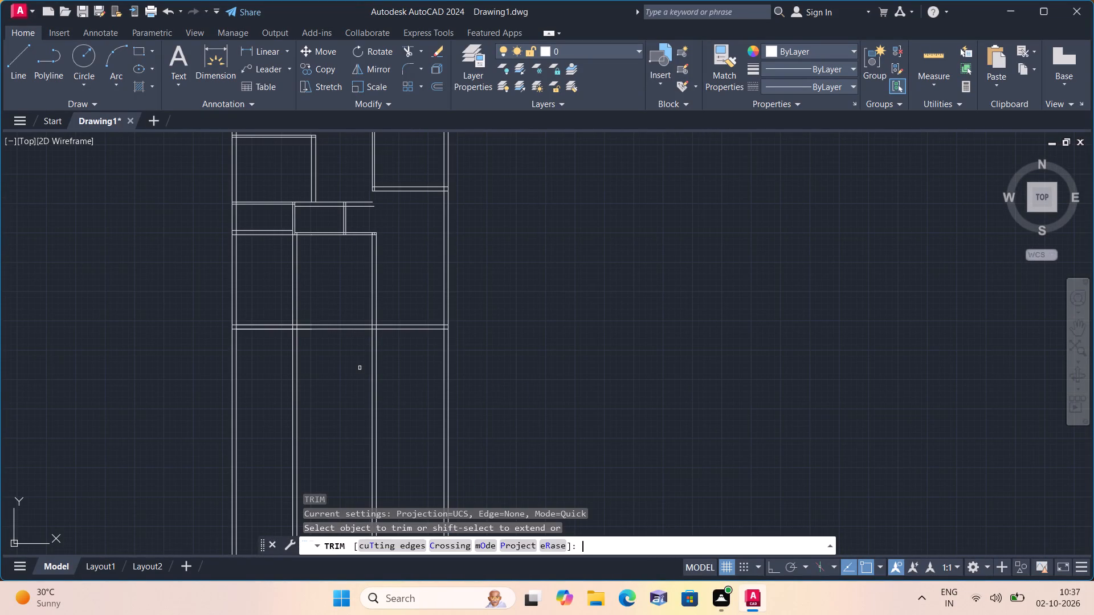
click(375, 388)
click(280, 388)
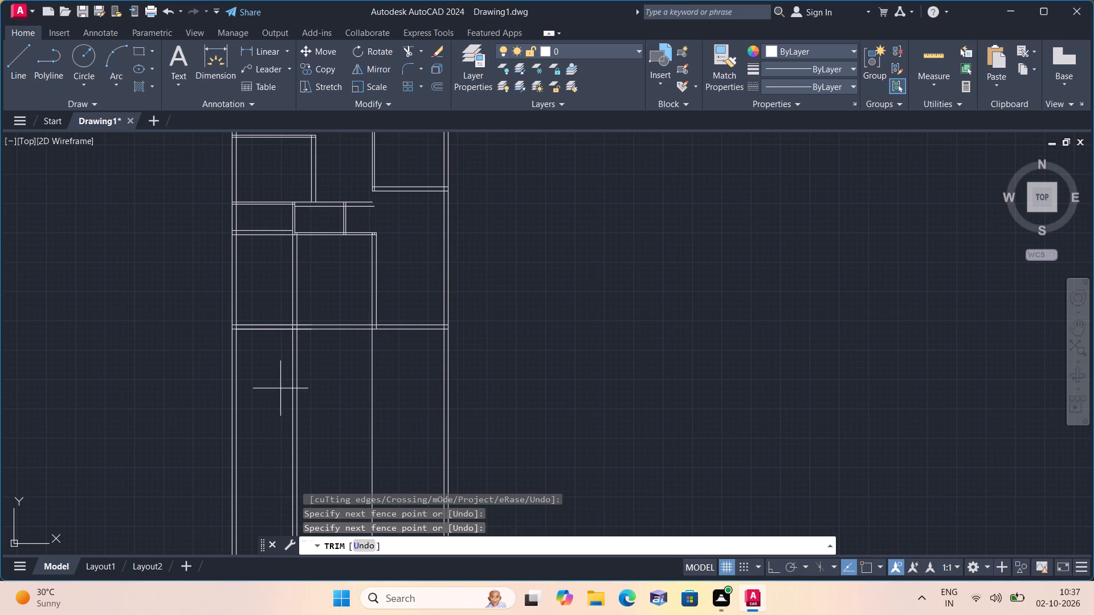
click(376, 395)
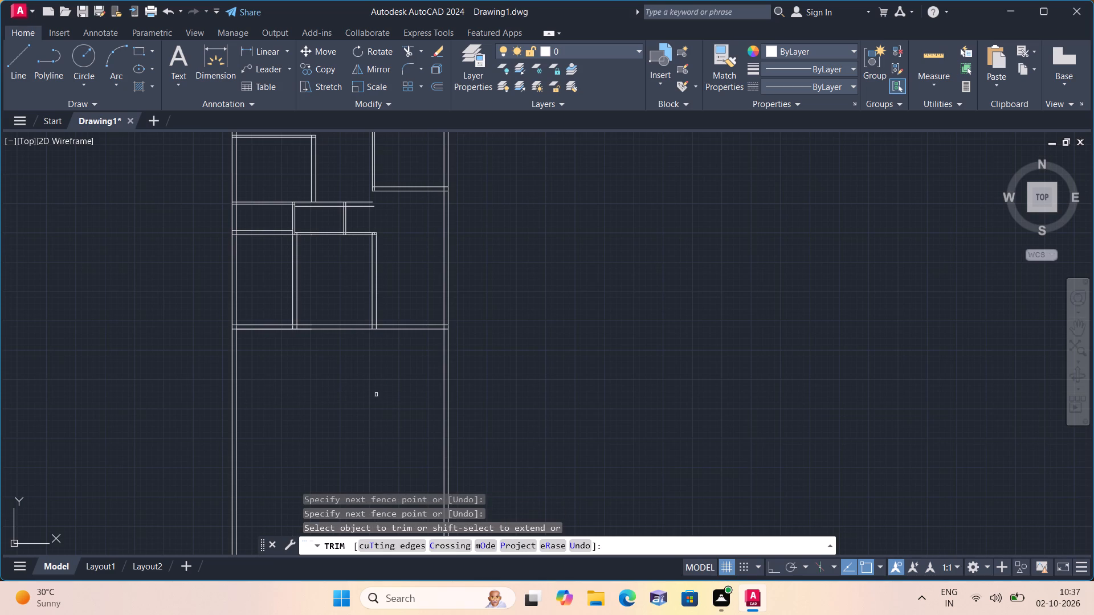
scroll(372, 376, up, 1)
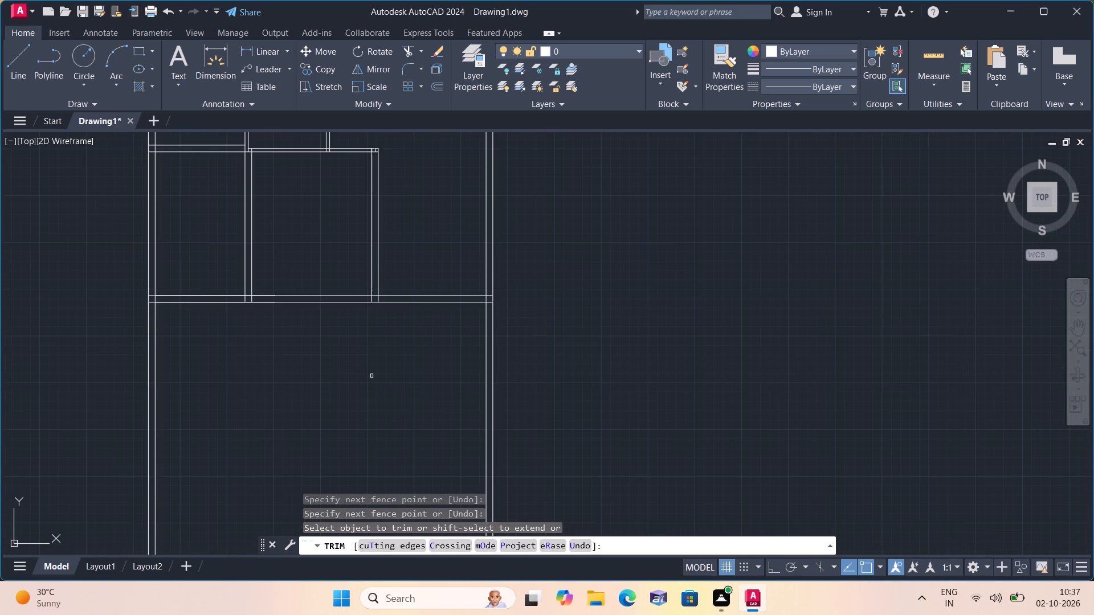
key(Escape)
Erase the two short lines overlapping the left part of the long horizontal wall below the lower rooms.
scroll(264, 313, up, 2)
click(239, 268)
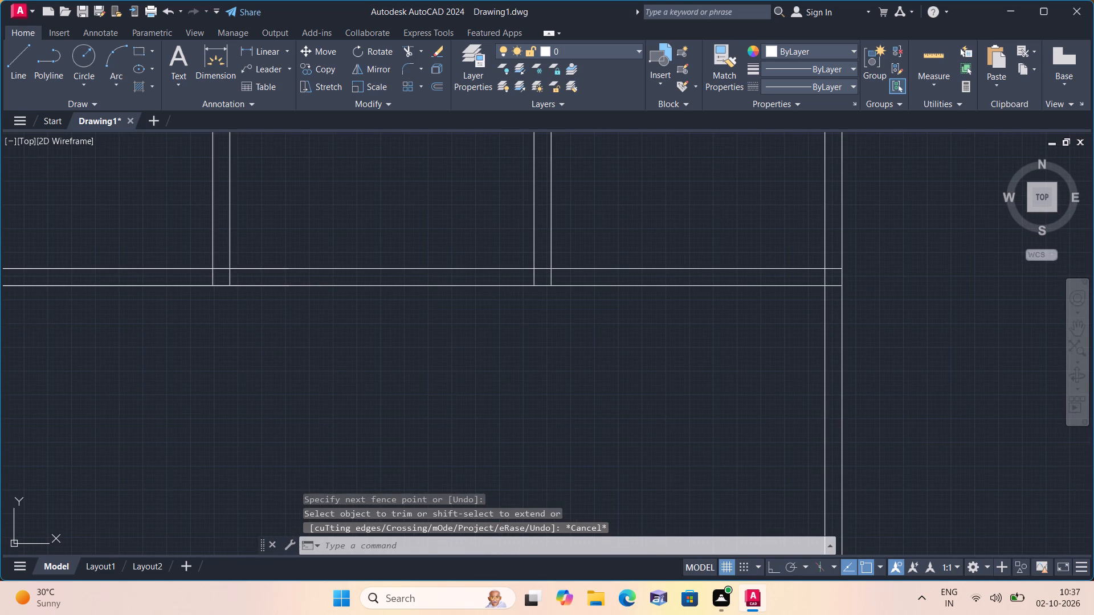
click(243, 288)
scroll(244, 288, down, 1)
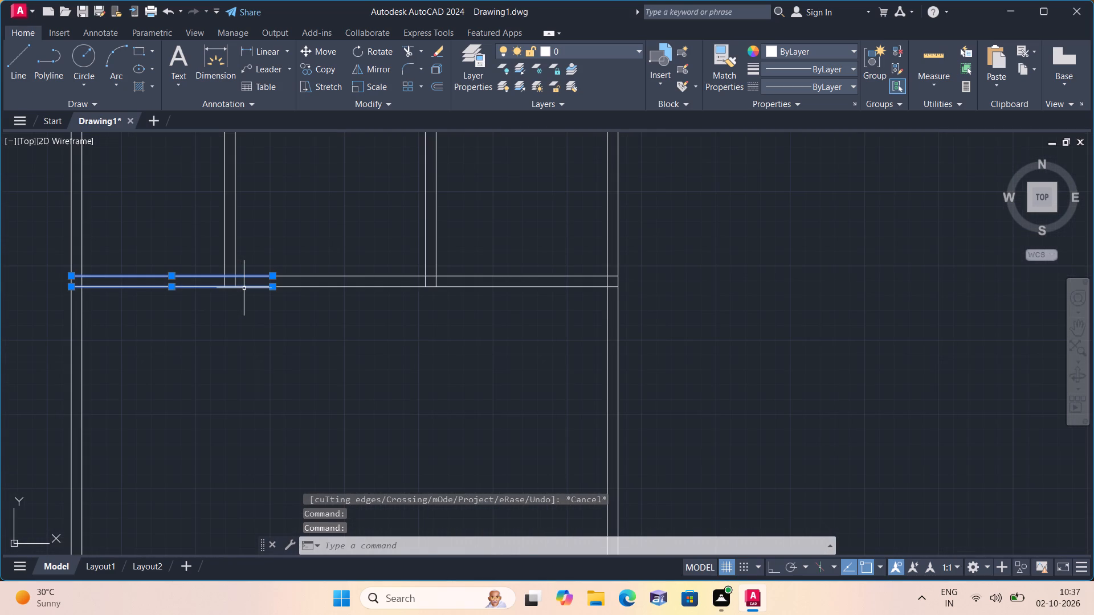
key(Delete)
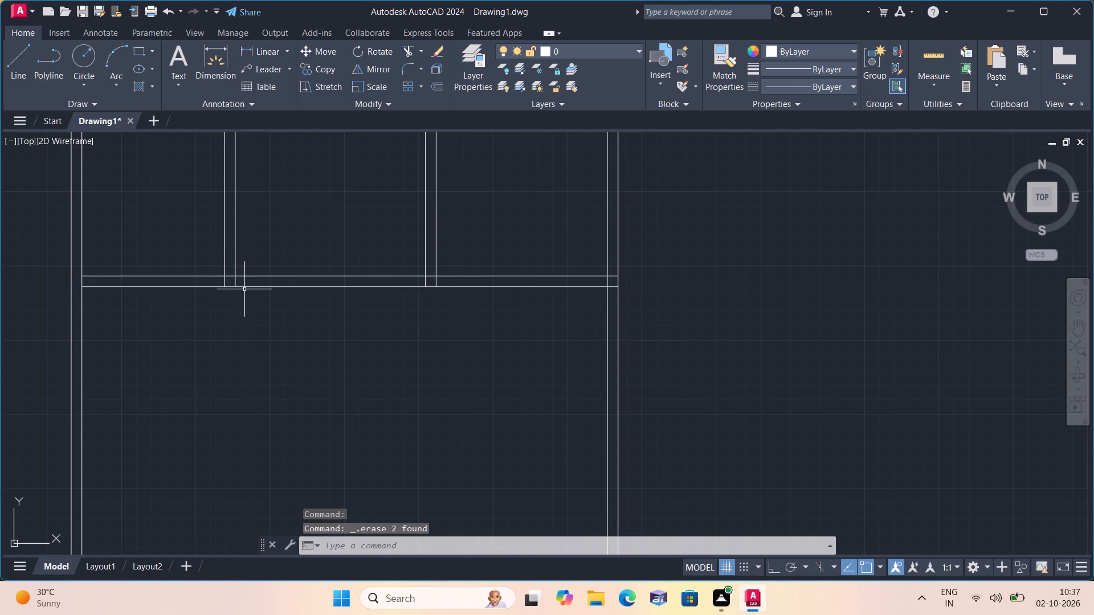
Examine the wall layout around the middle and lower rooms of the floor plan.
scroll(244, 289, down, 2)
middle_drag(256, 347, 263, 405)
scroll(280, 390, up, 3)
scroll(280, 385, down, 2)
scroll(280, 383, up, 3)
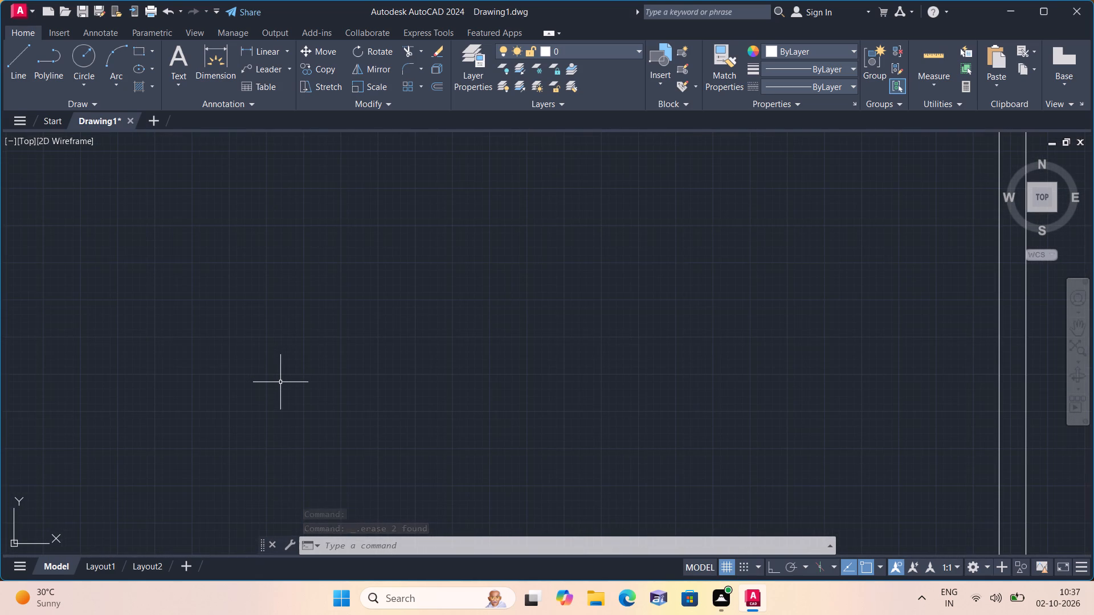
scroll(280, 382, down, 1)
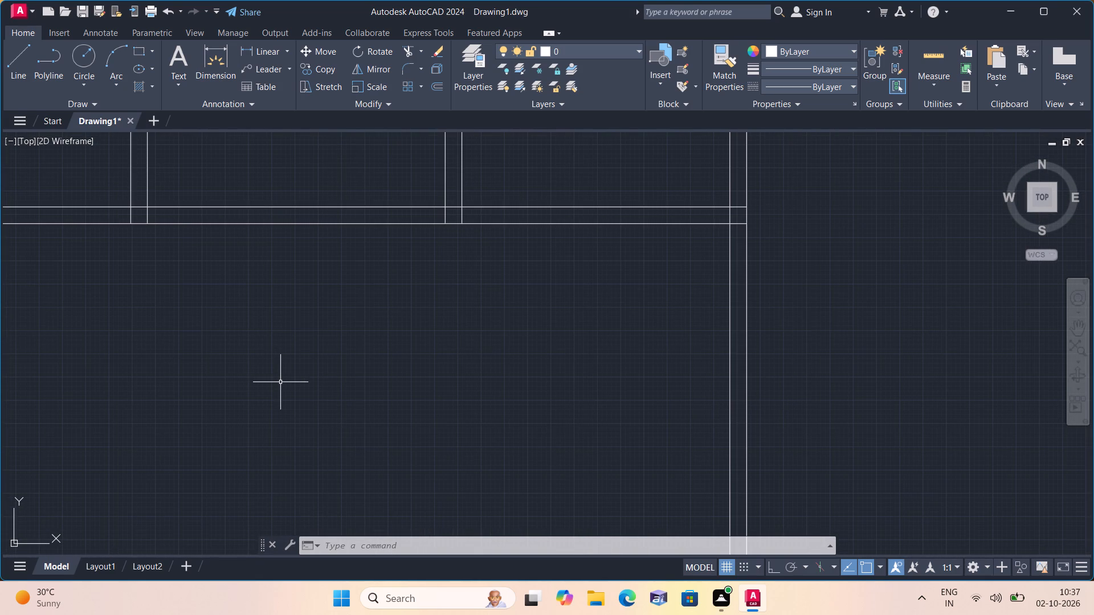
scroll(285, 367, up, 1)
middle_drag(319, 337, 303, 386)
scroll(316, 338, down, 3)
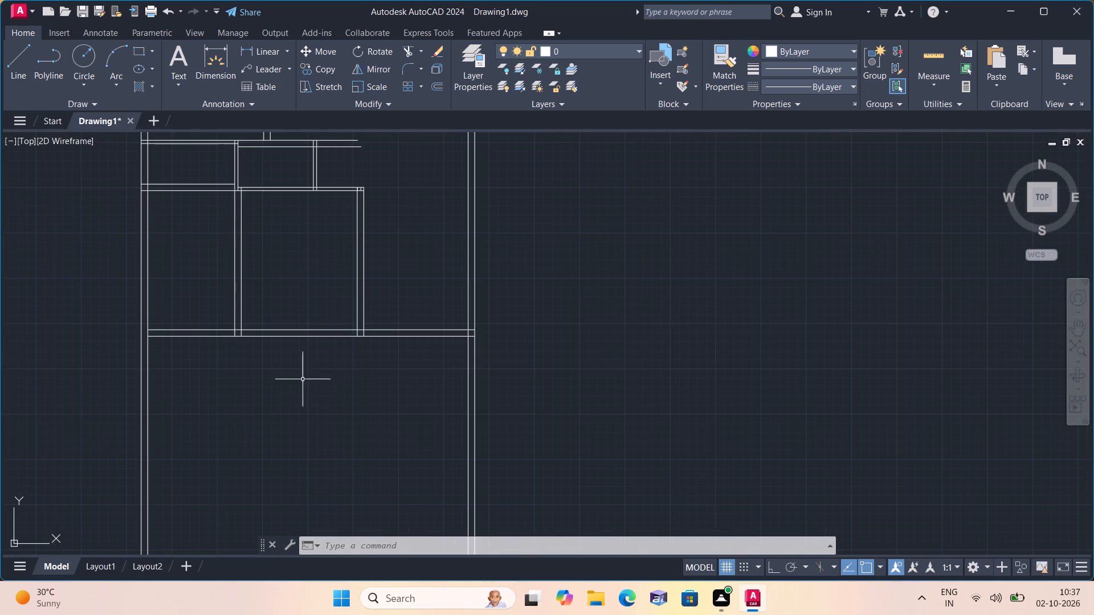
middle_drag(362, 307, 386, 428)
middle_drag(397, 338, 405, 383)
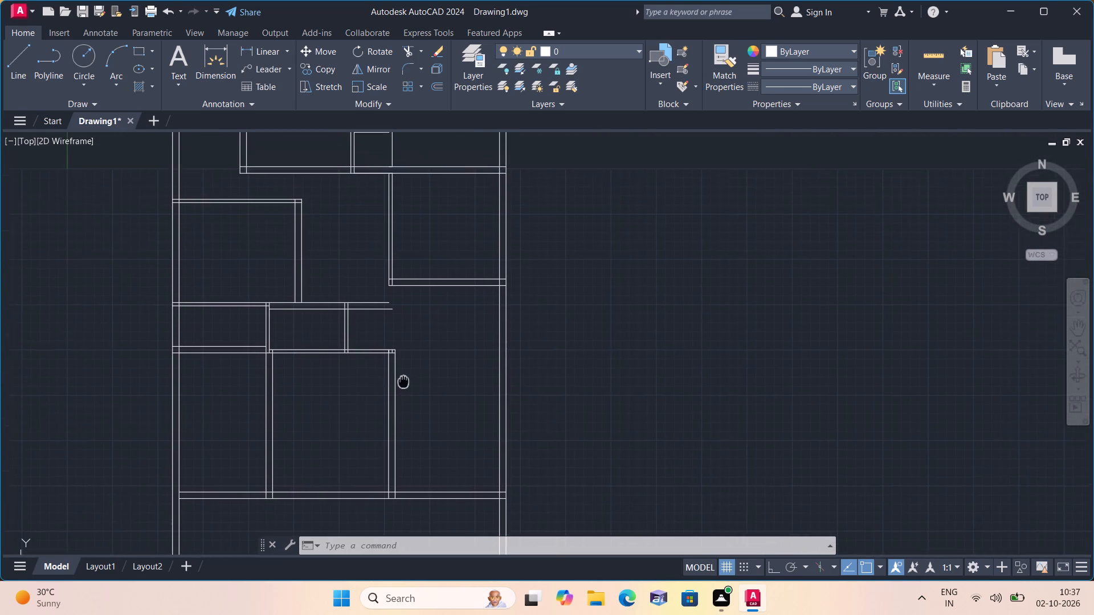
middle_drag(405, 383, 416, 404)
scroll(410, 363, down, 1)
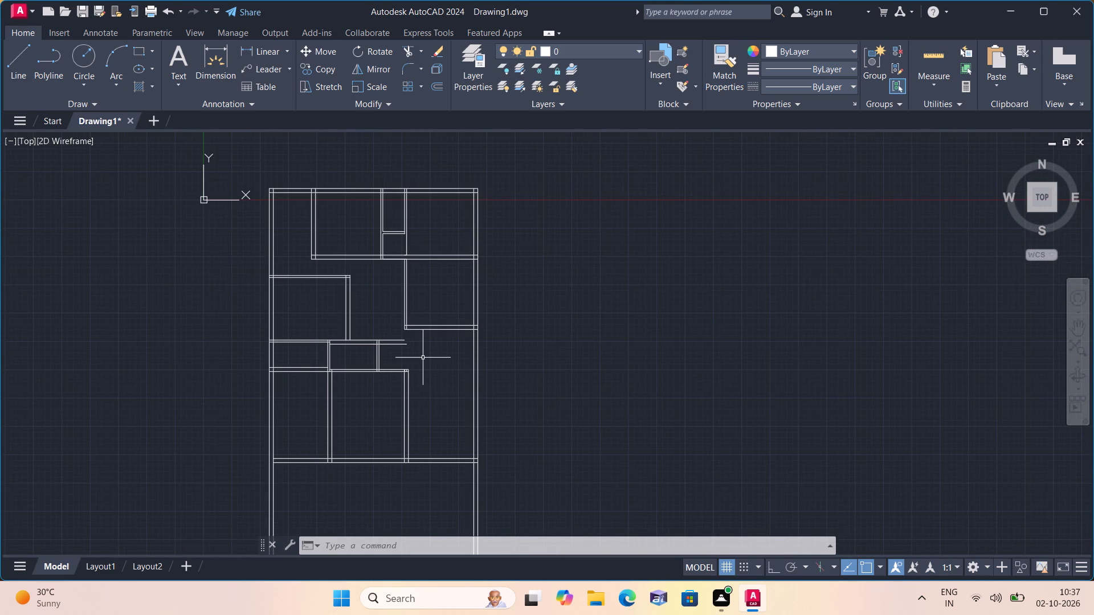
scroll(402, 372, up, 1)
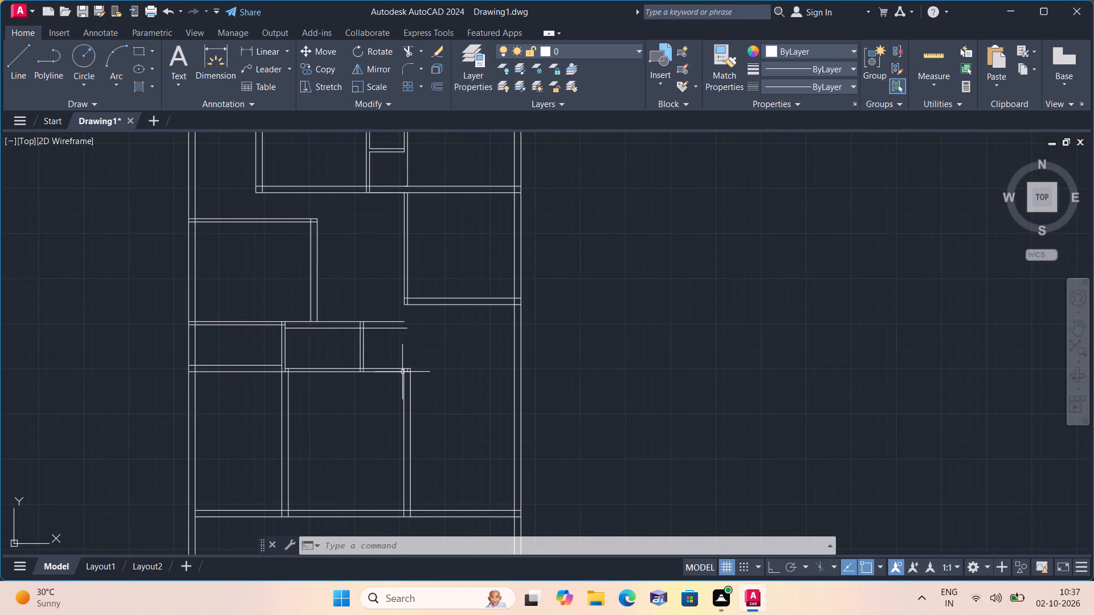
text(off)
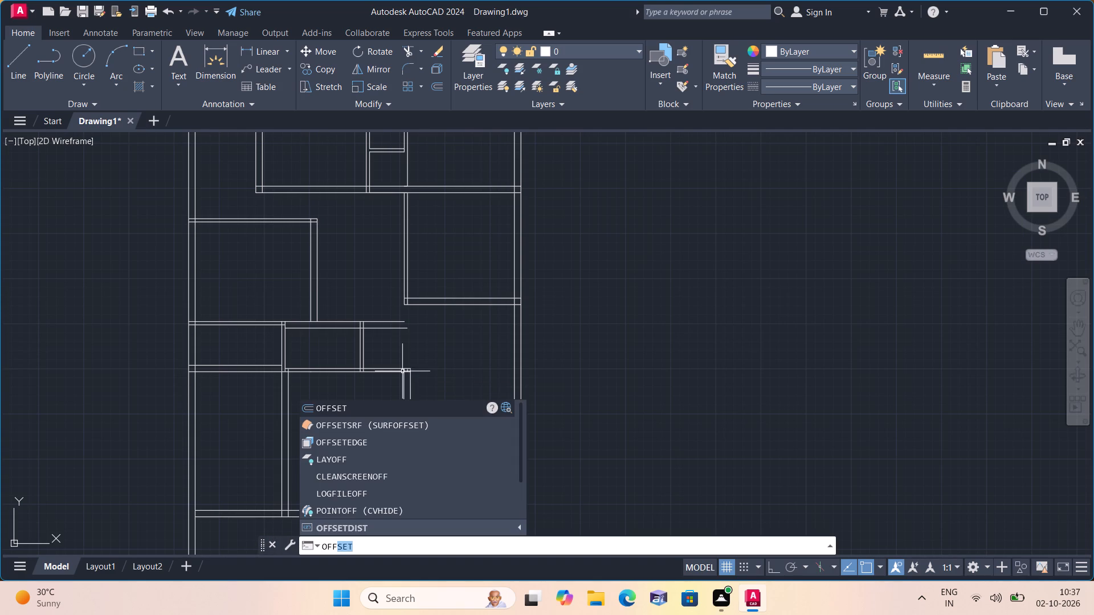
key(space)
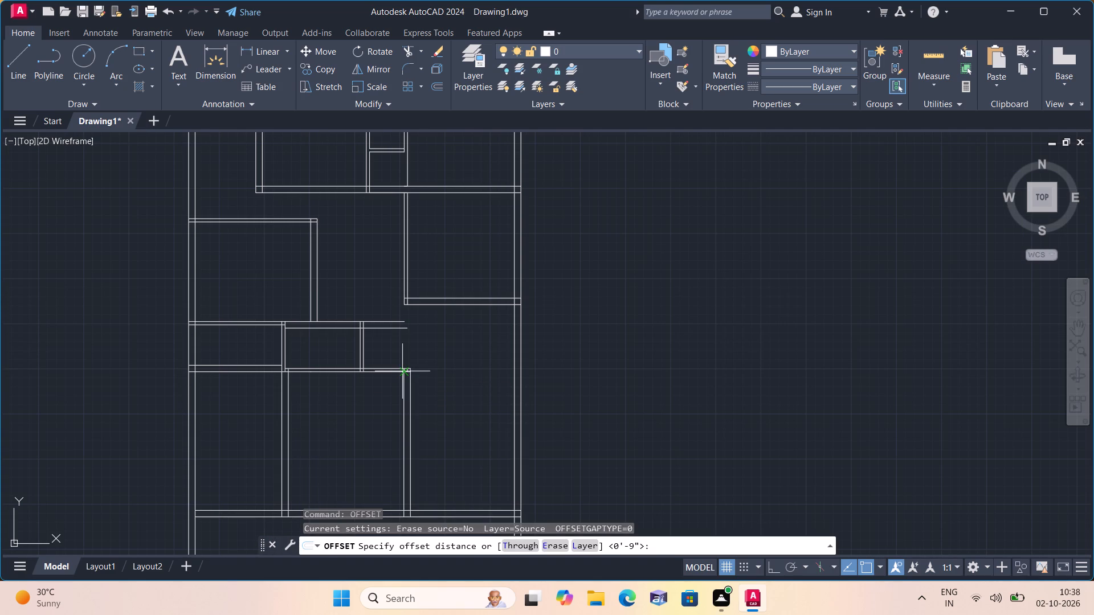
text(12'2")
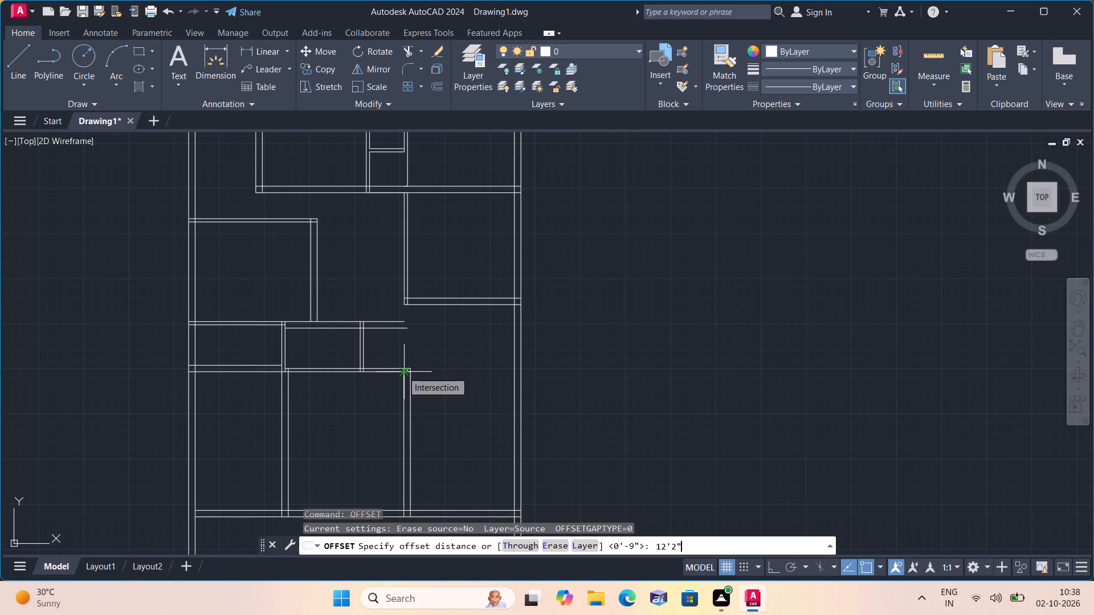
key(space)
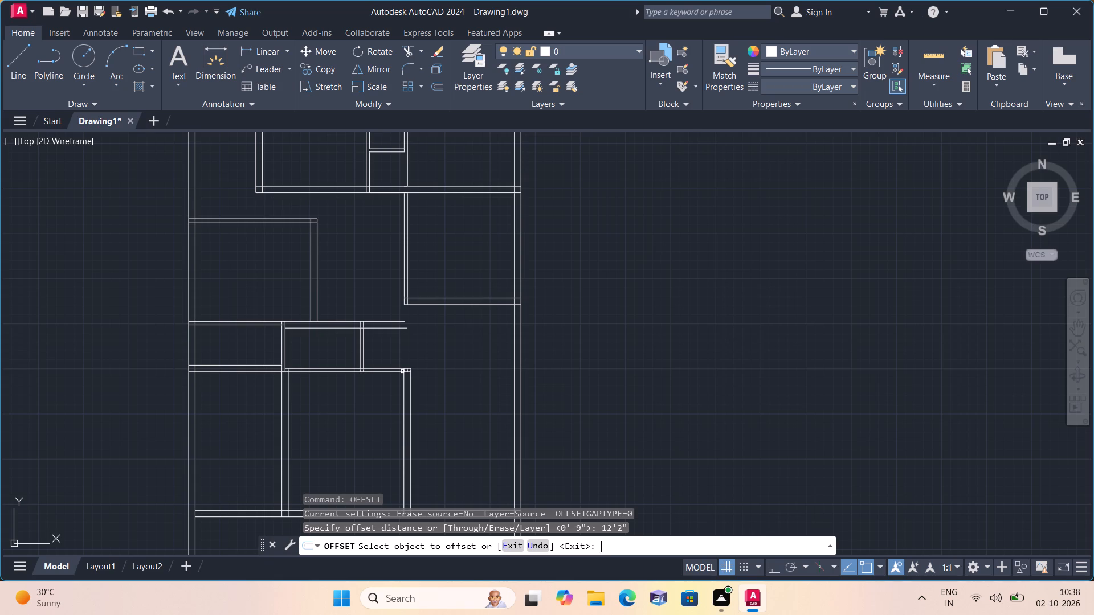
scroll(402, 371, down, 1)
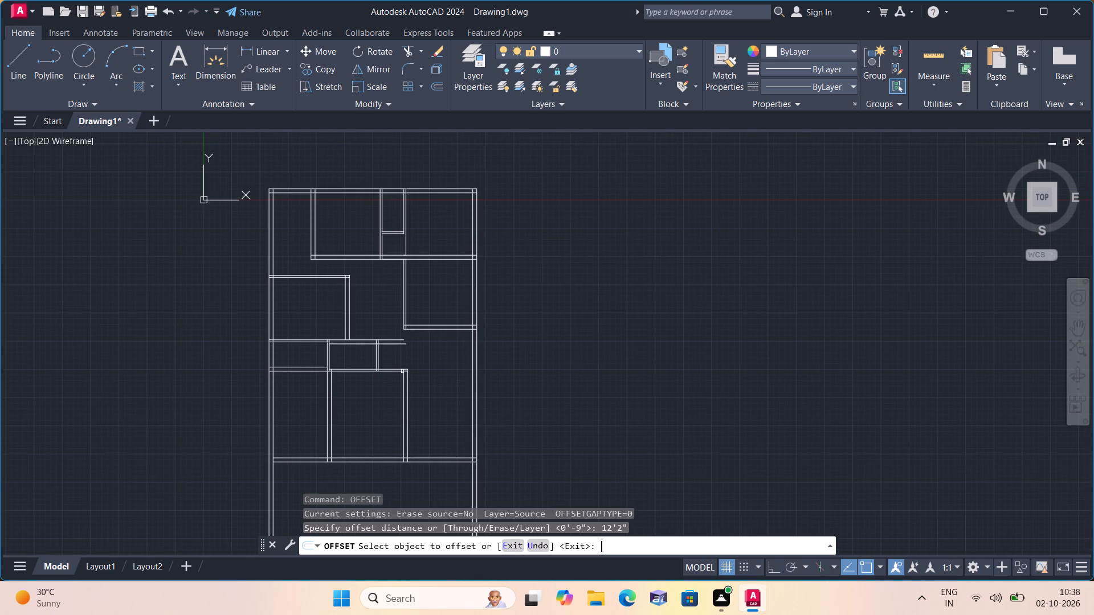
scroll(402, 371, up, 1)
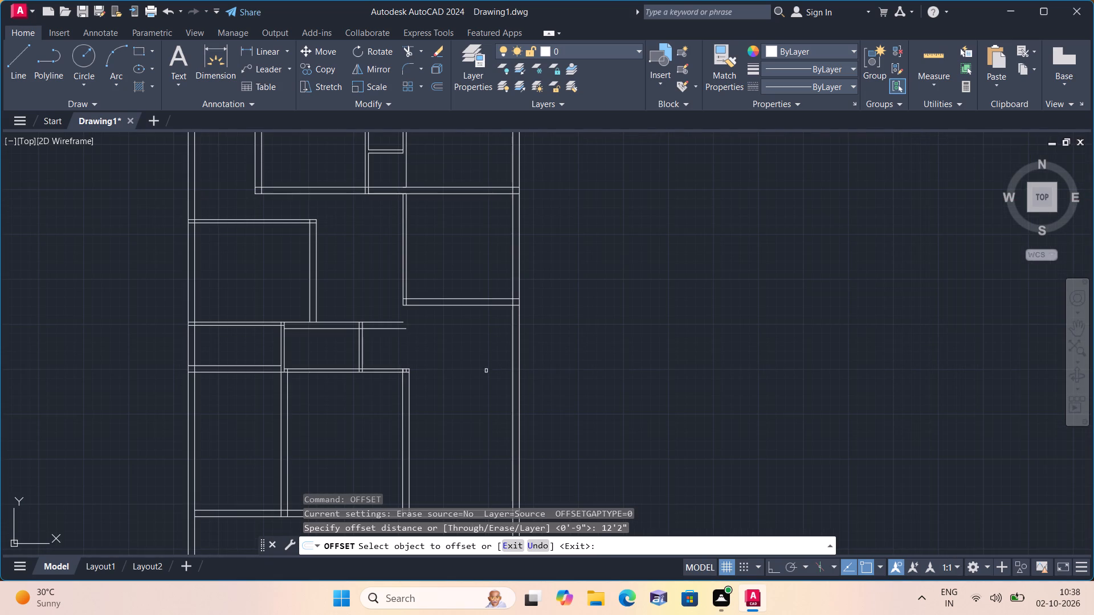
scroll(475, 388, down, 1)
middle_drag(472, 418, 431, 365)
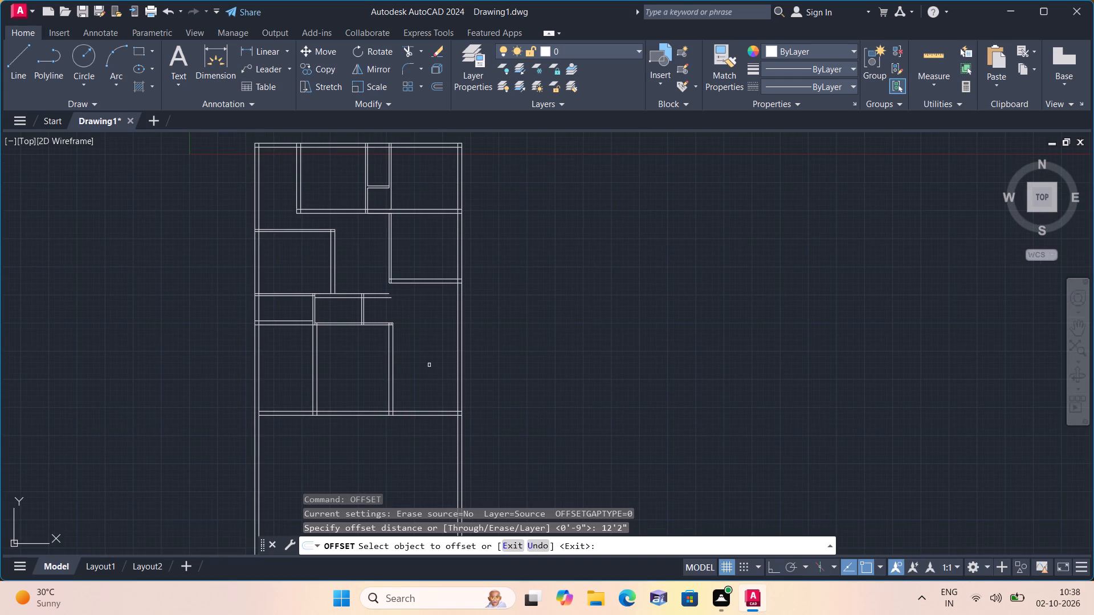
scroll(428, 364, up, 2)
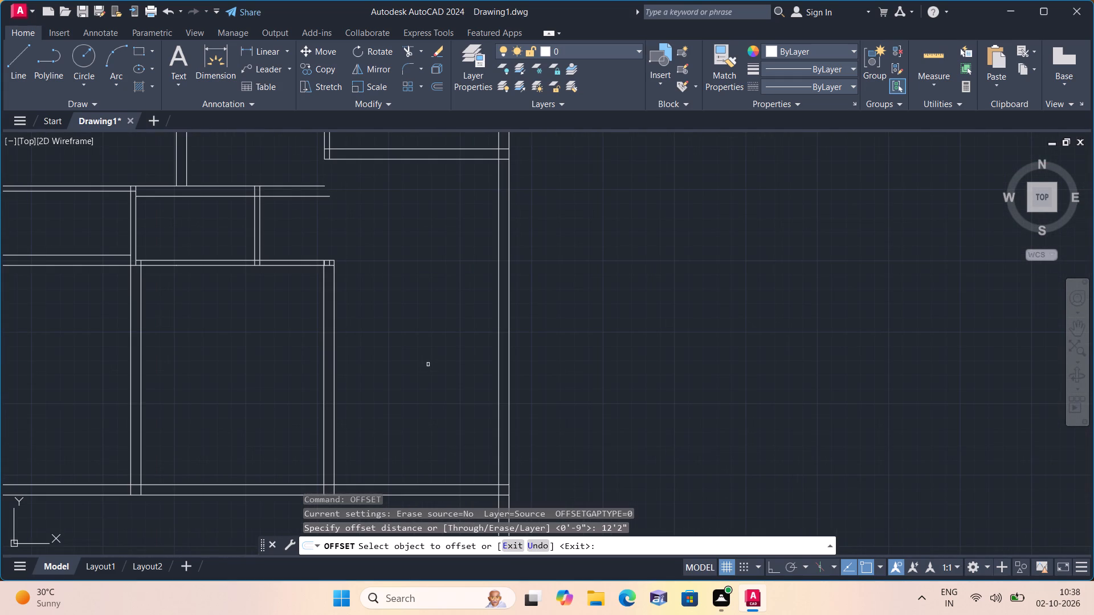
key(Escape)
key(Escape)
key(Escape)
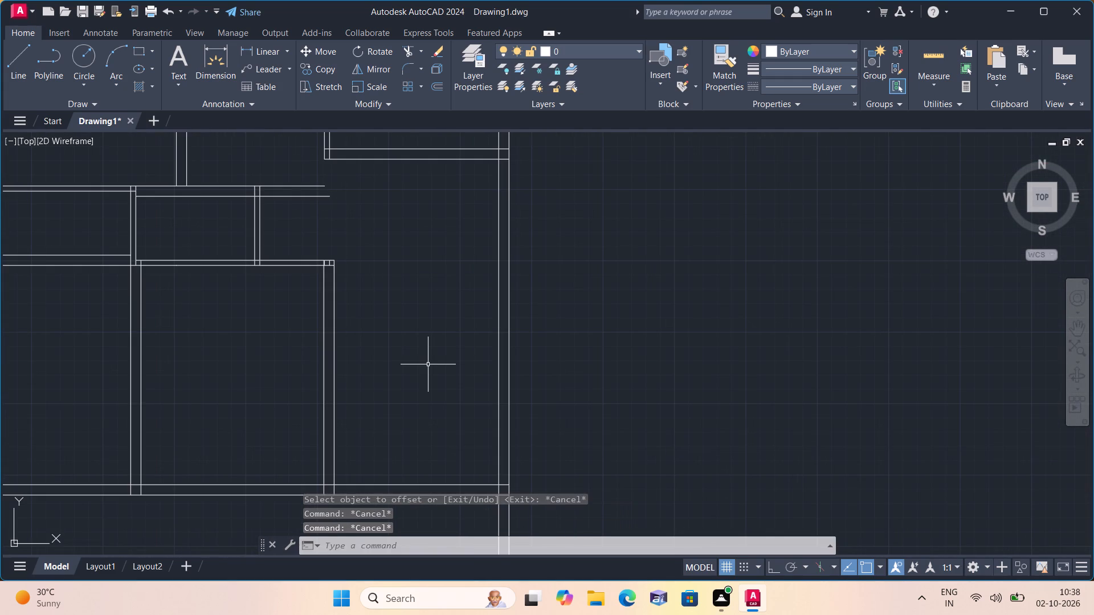
Offset the upper line of the long horizontal wall below the lower rooms 11'8" upward.
key(space)
text(11')
text(8")
key(space)
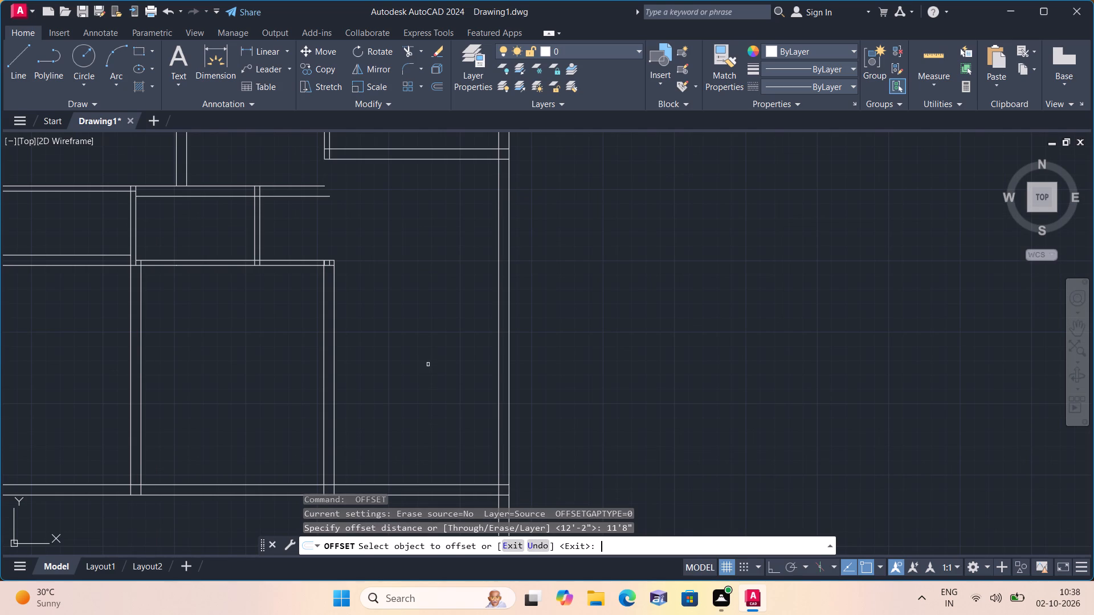
scroll(386, 427, down, 1)
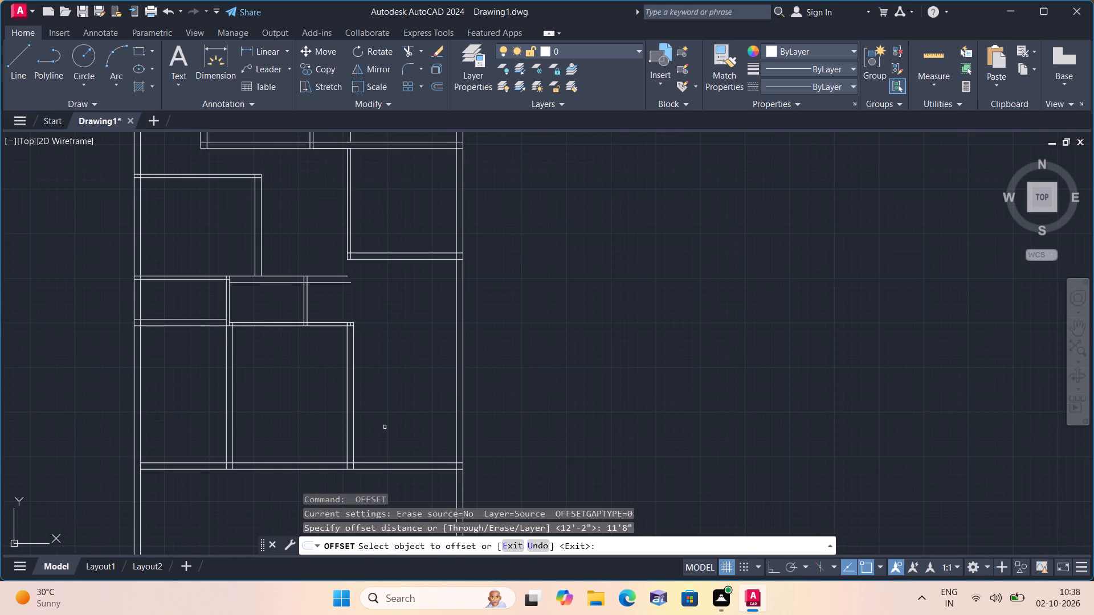
middle_drag(371, 403, 370, 362)
scroll(380, 425, up, 1)
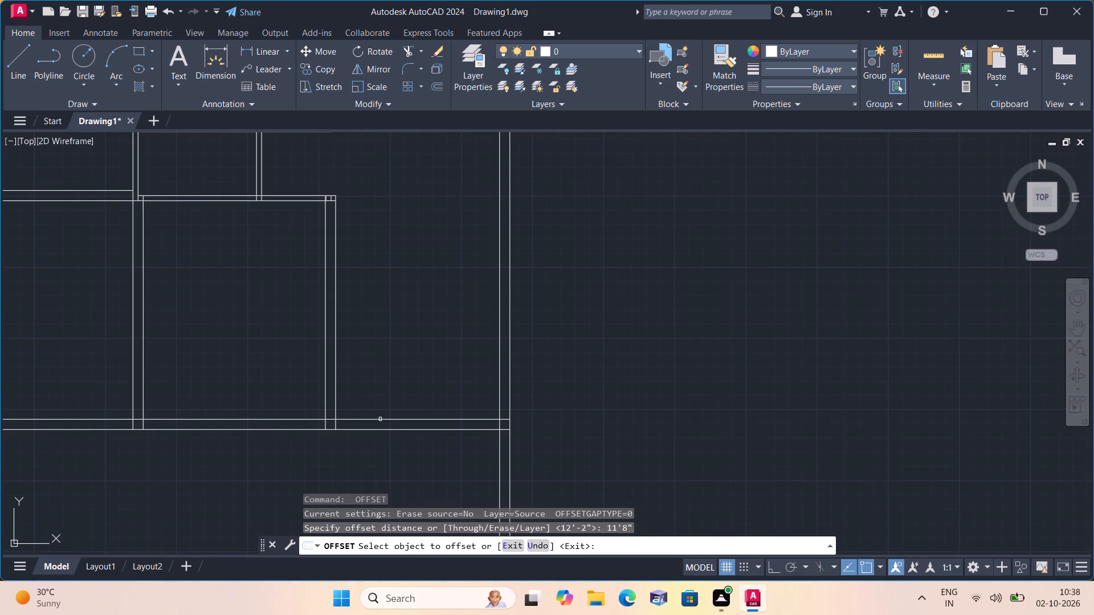
click(380, 419)
click(380, 343)
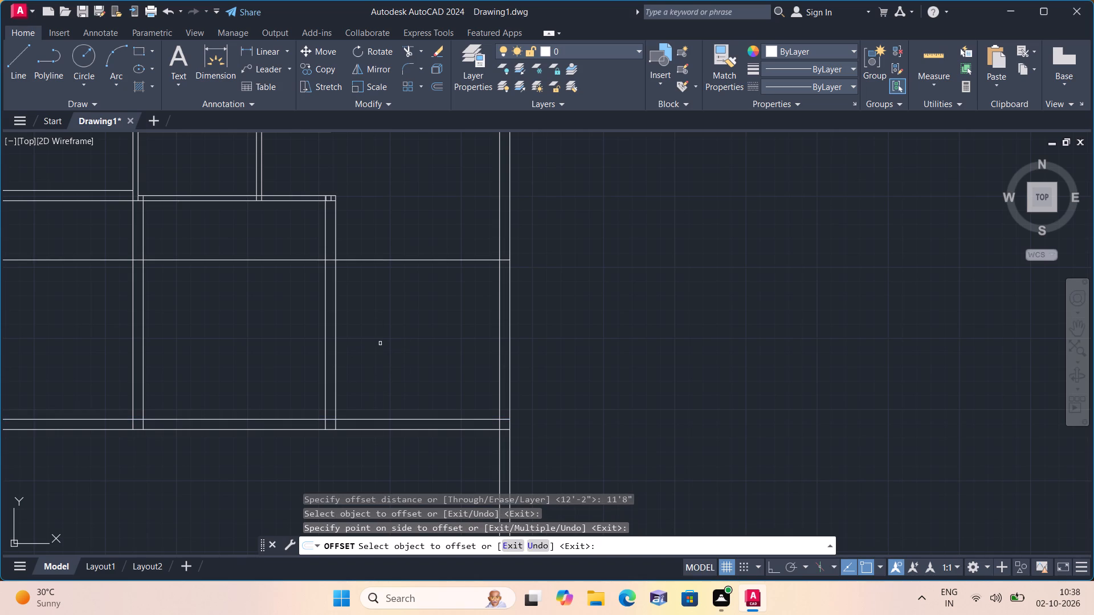
key(space)
Offset the new horizontal line 4.5" upward to form the partition thickness.
key(space)
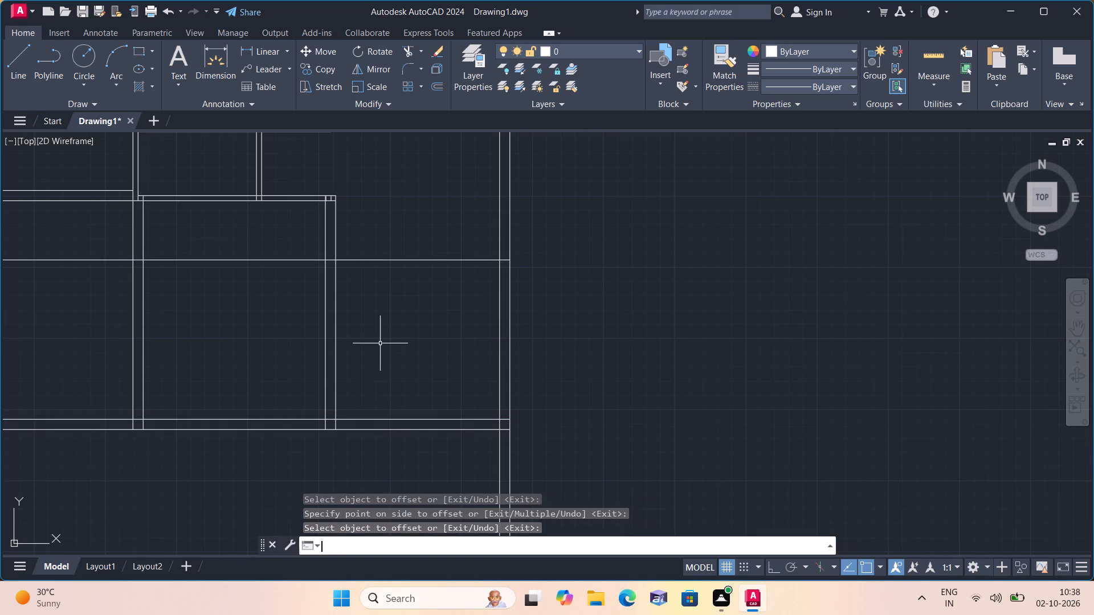
text(4.5")
key(space)
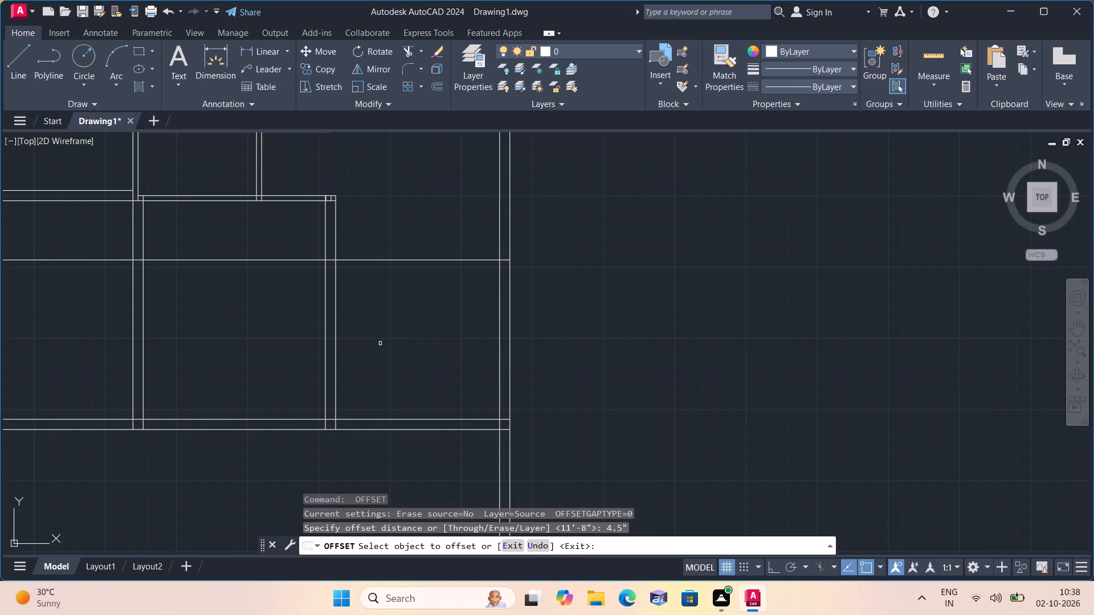
click(410, 261)
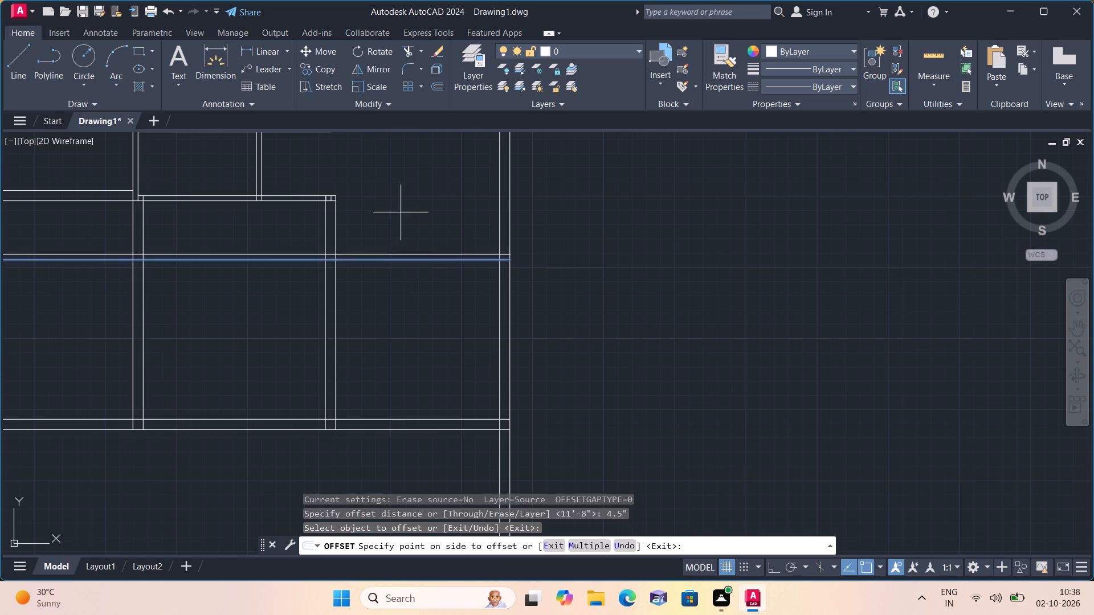
click(401, 212)
key(space)
Trim both partition lines where they cross between the two lines of the 9" vertical wall.
text(trim)
key(space)
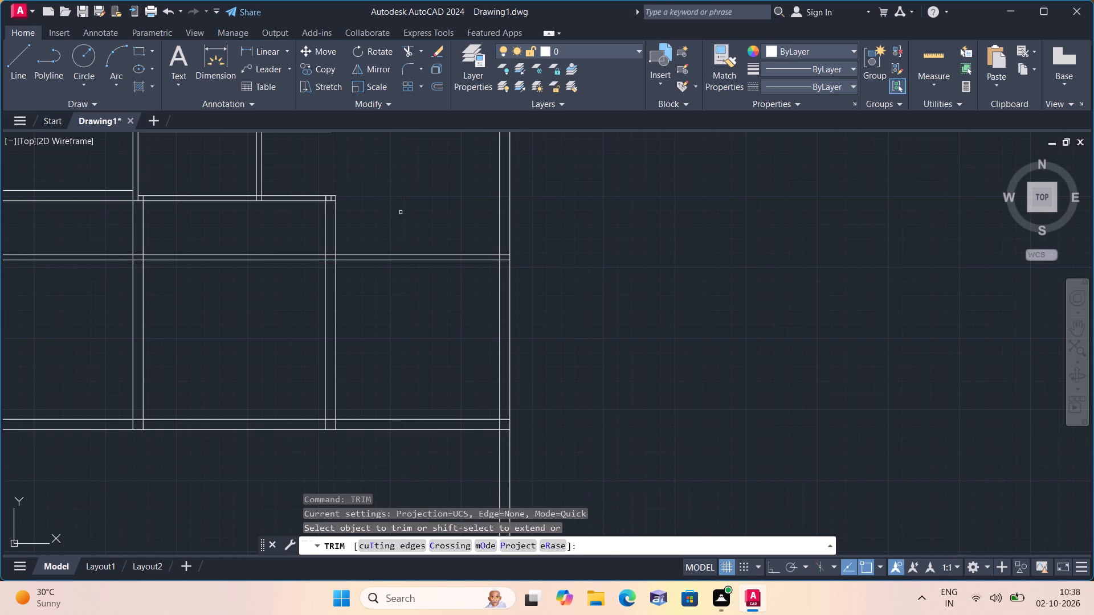
scroll(332, 240, up, 3)
click(323, 271)
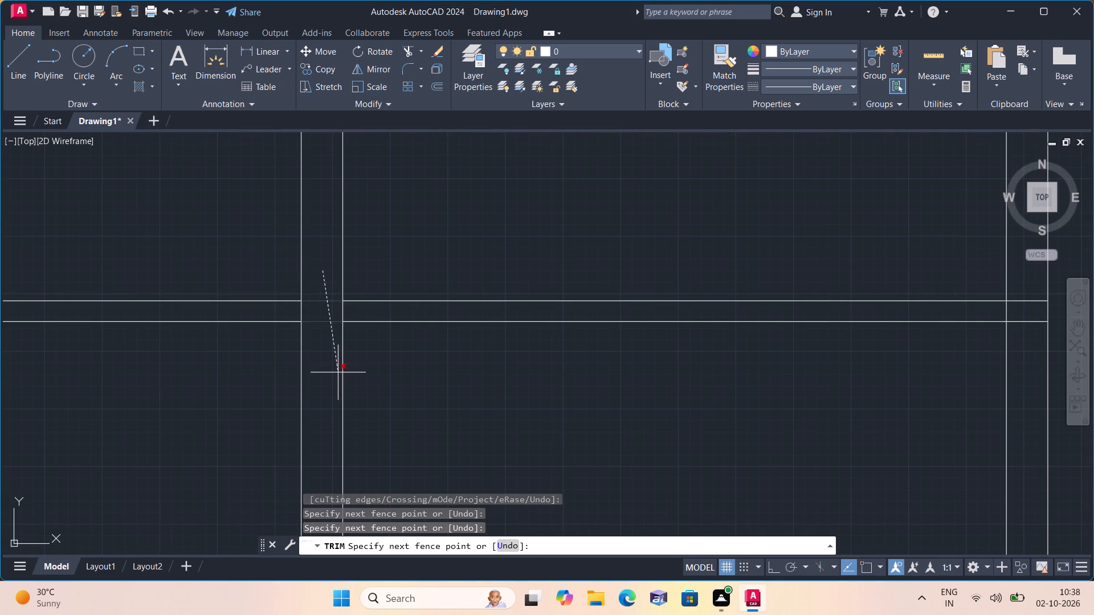
click(338, 372)
key(space)
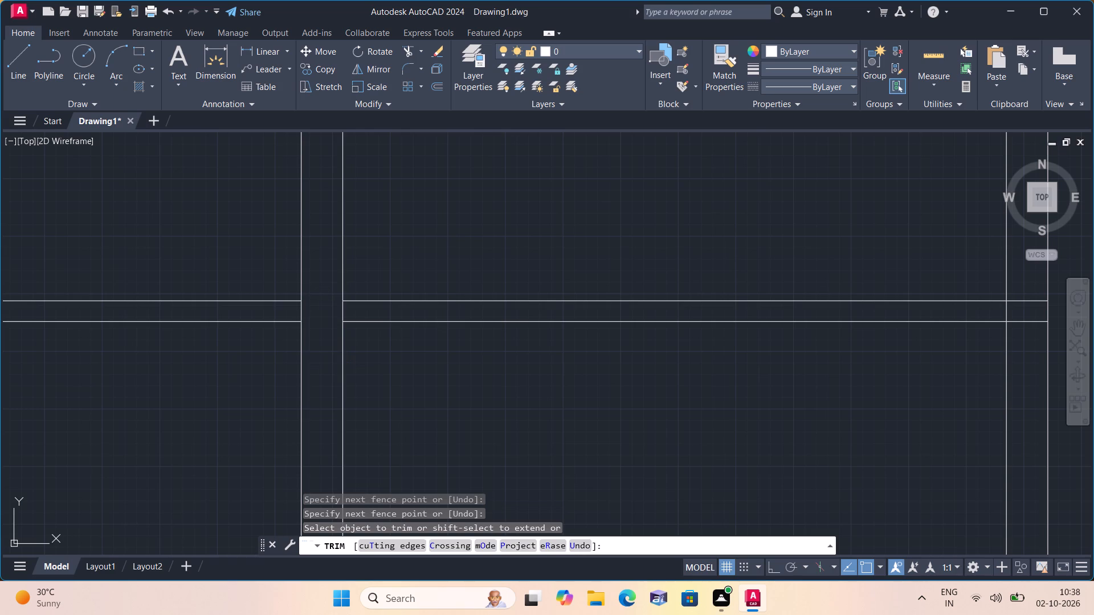
Erase the two leftover partition lines to the left of the 9" vertical wall, keeping only the right-hand room's partition.
scroll(339, 366, down, 2)
click(271, 380)
click(199, 297)
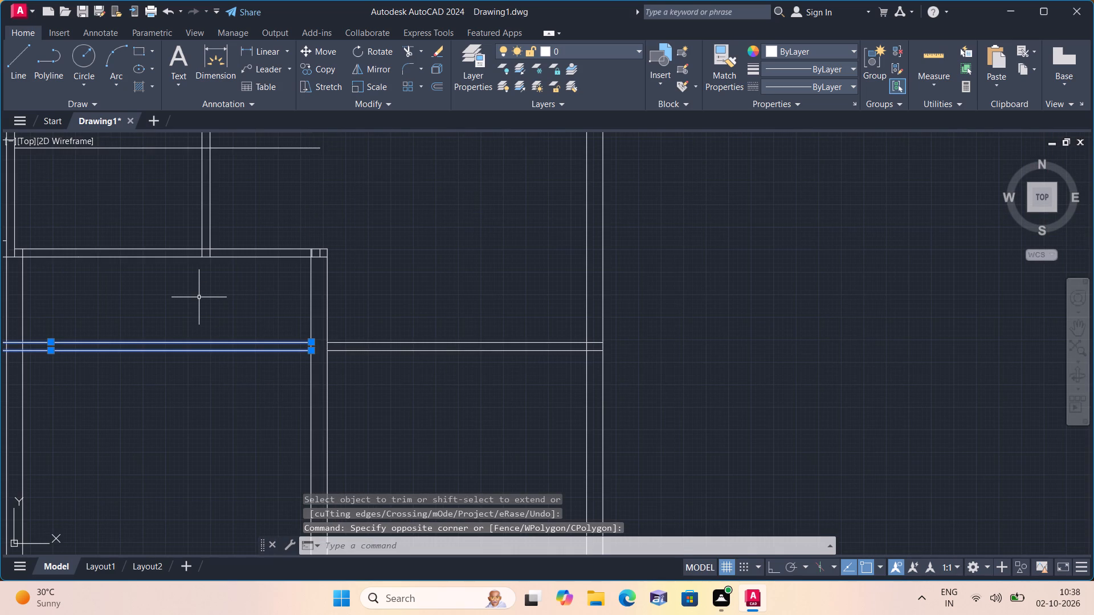
key(Delete)
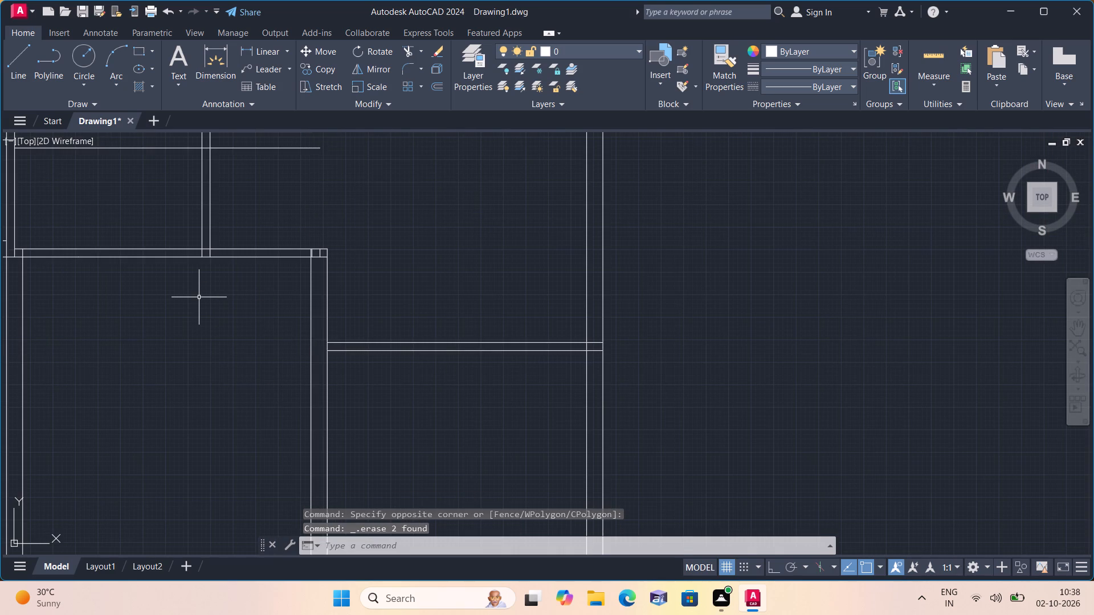
Offset the upper line of the right-hand room's horizontal partition 4'4" upward.
scroll(199, 297, down, 3)
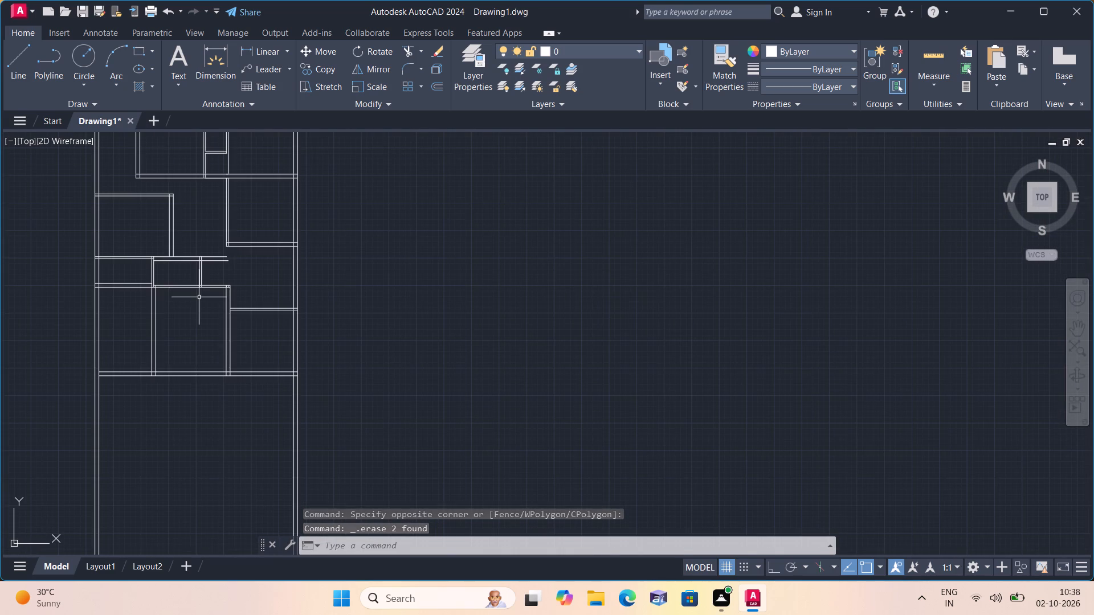
scroll(199, 297, down, 1)
scroll(199, 297, up, 2)
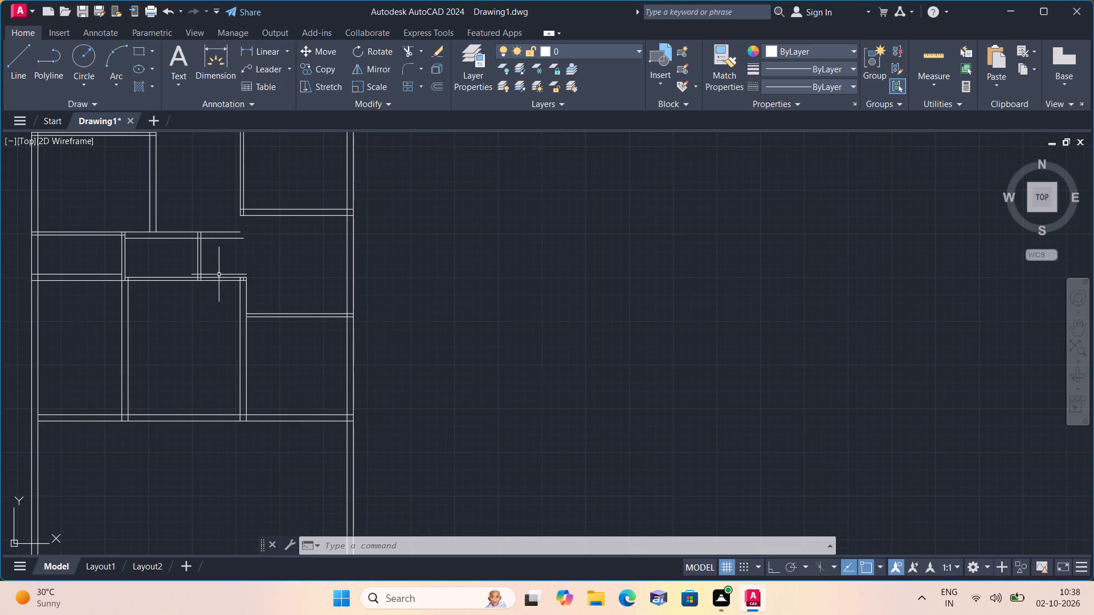
middle_drag(243, 281, 271, 328)
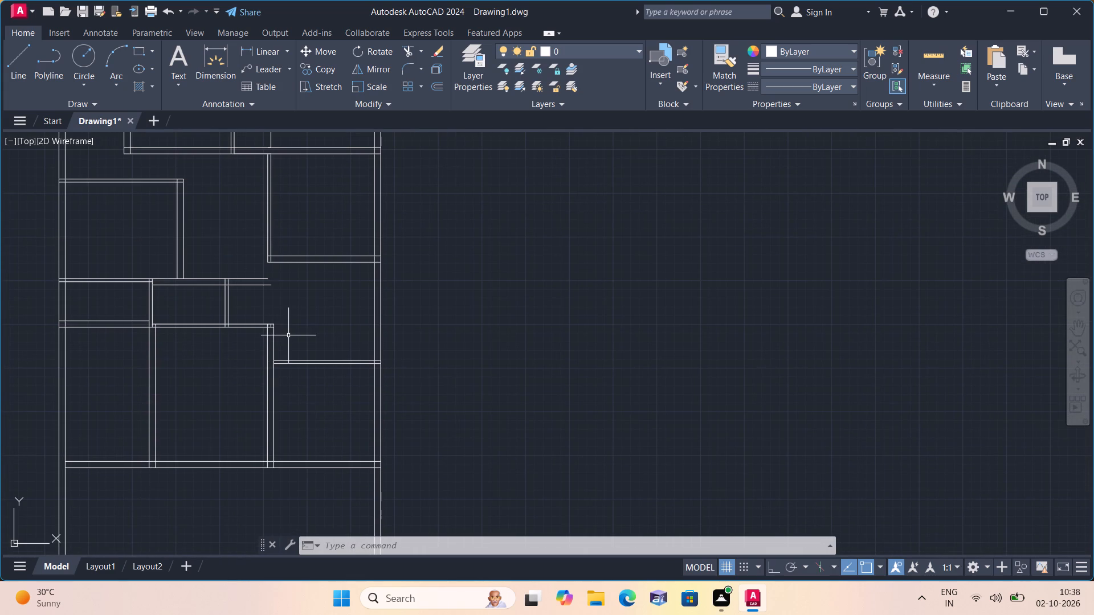
text(of)
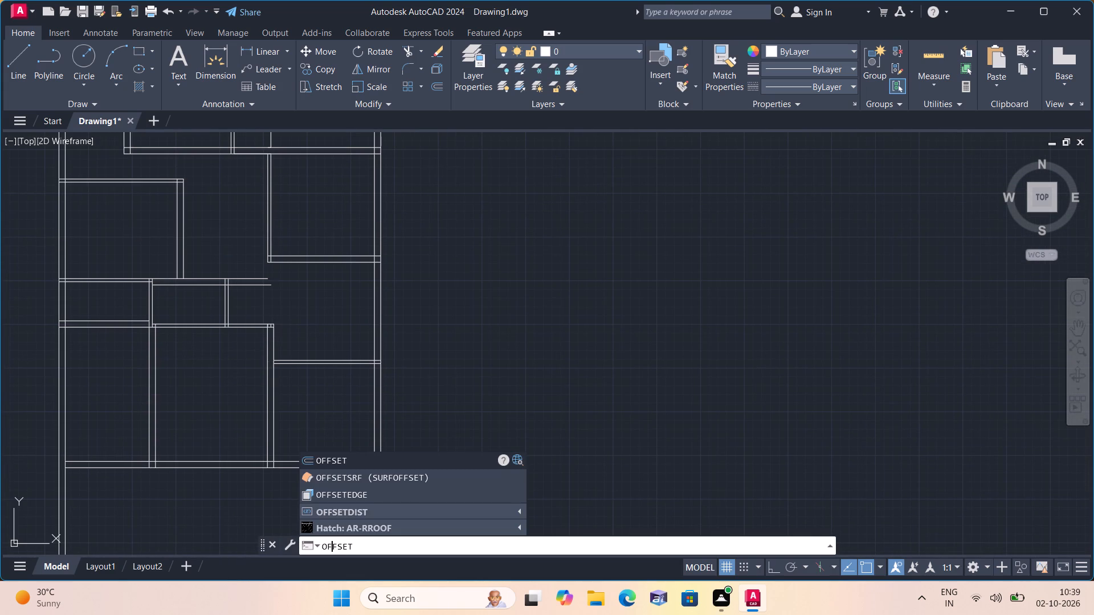
key(space)
text(4'4")
key(space)
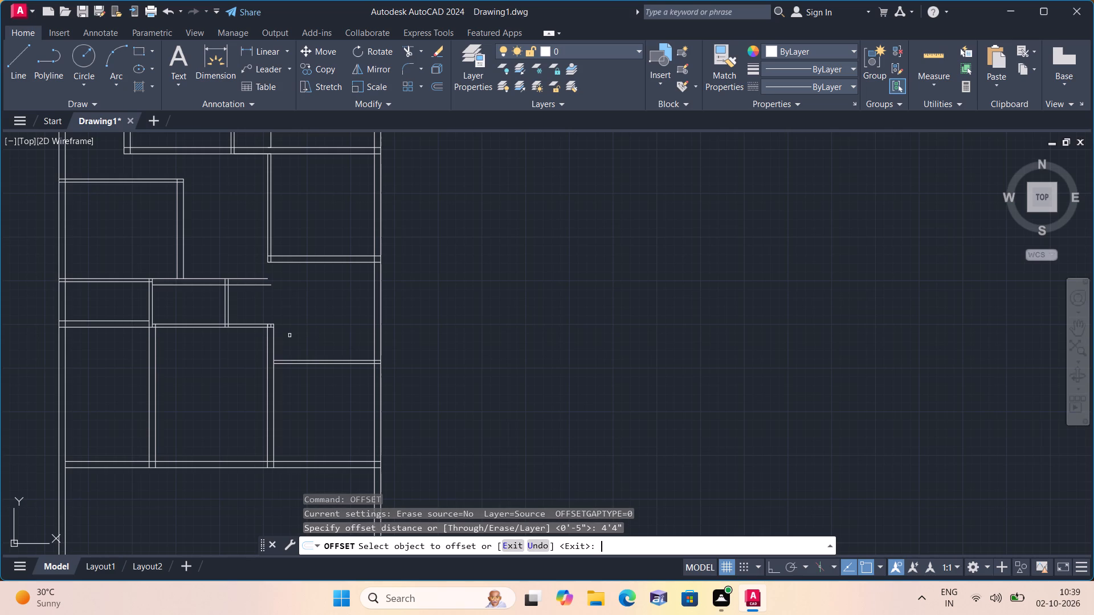
scroll(297, 337, up, 3)
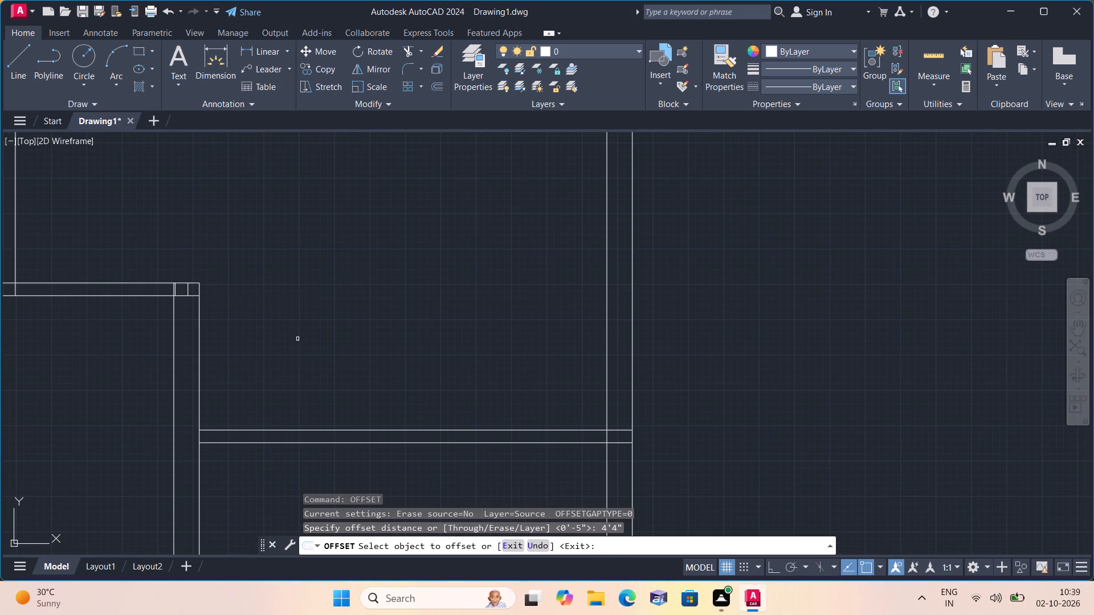
click(319, 429)
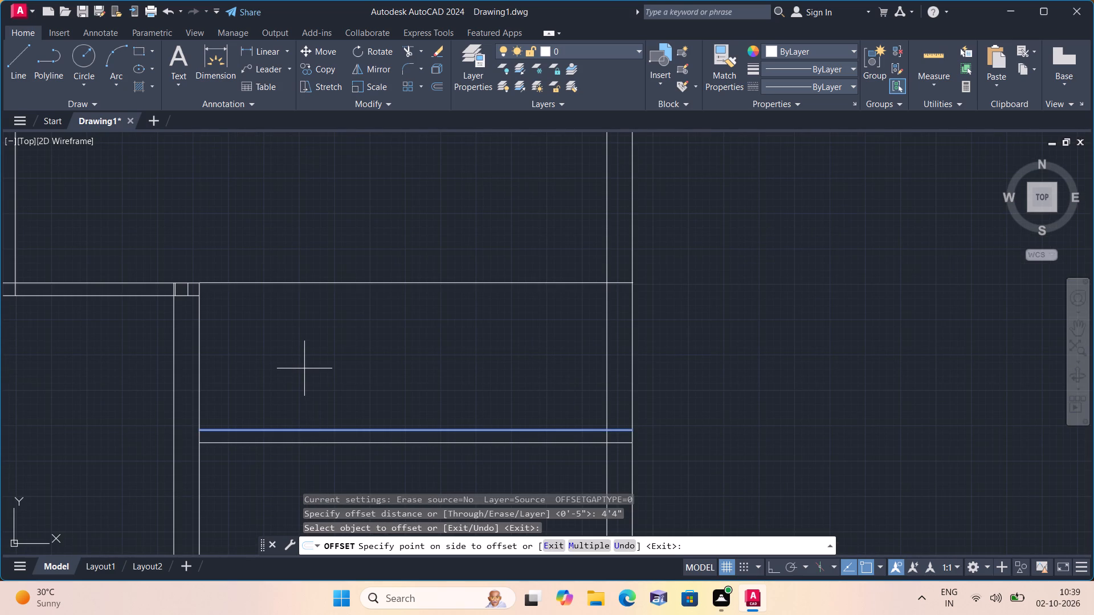
click(304, 368)
scroll(304, 368, down, 1)
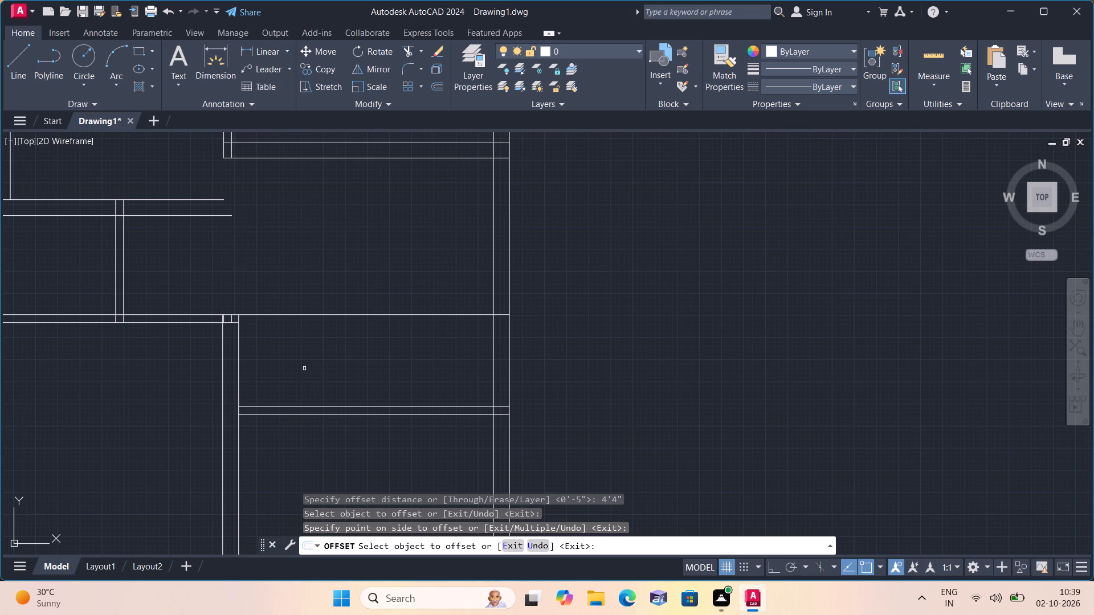
scroll(304, 368, up, 2)
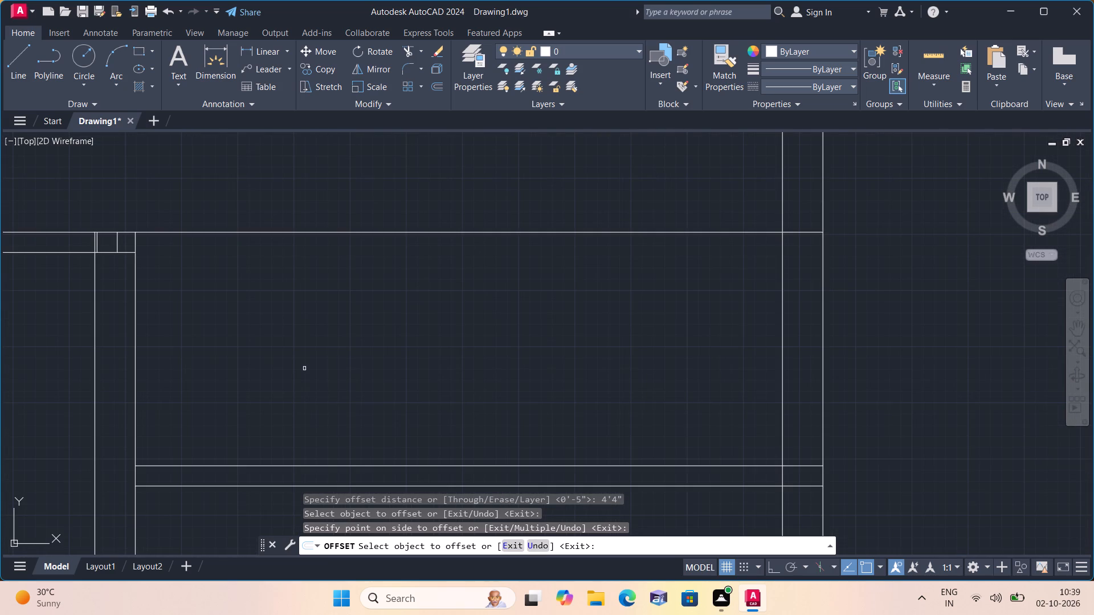
scroll(304, 368, down, 1)
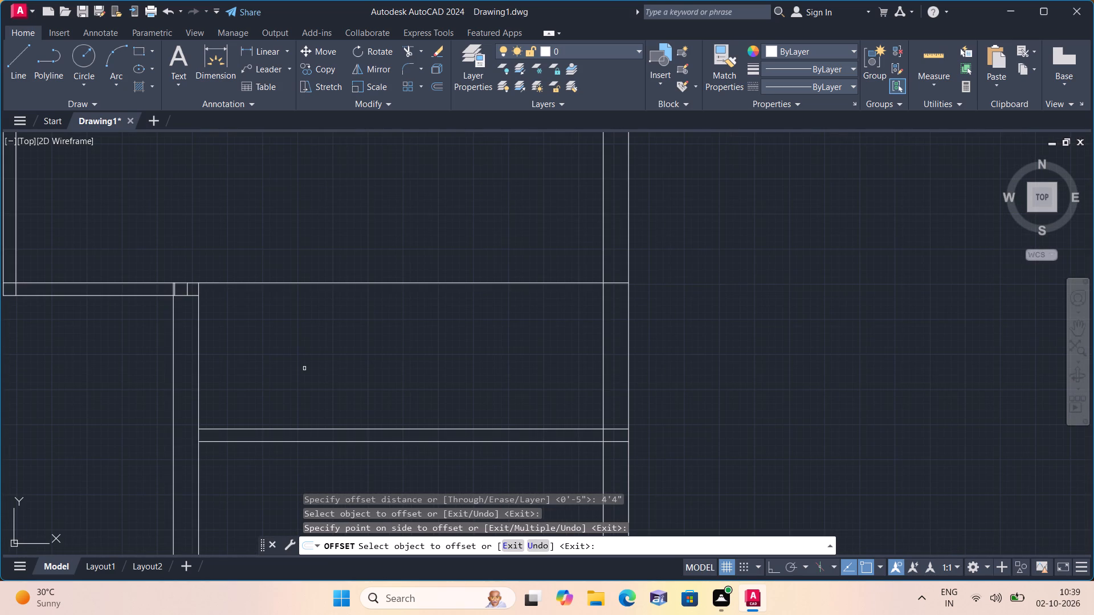
key(space)
Offset the new horizontal line 4.5" downward to form the thickness of the upper partition.
key(space)
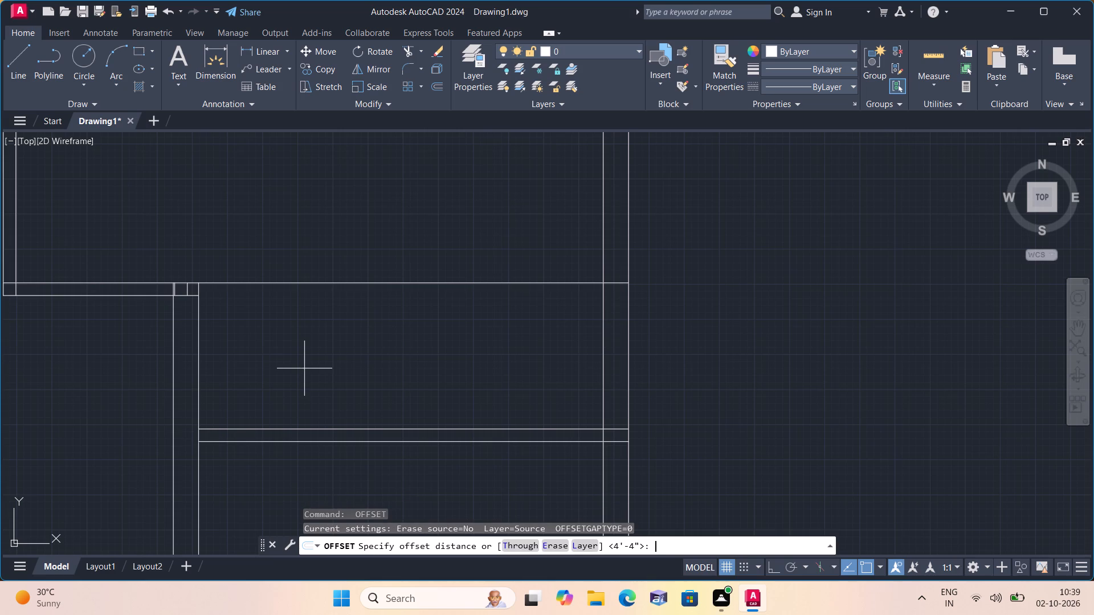
text(4.5")
key(space)
scroll(322, 363, up, 1)
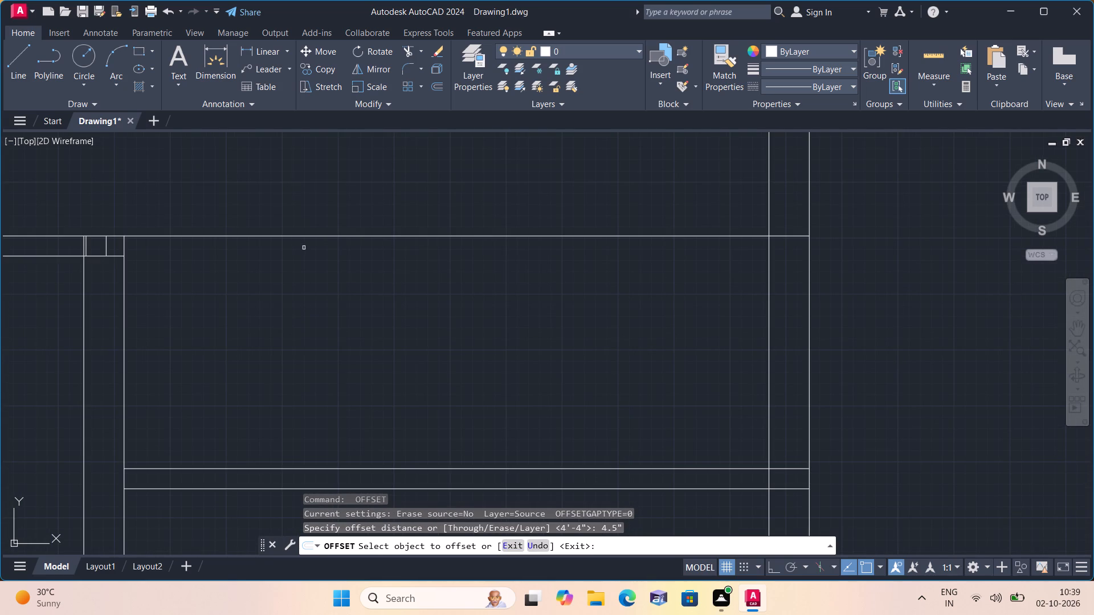
click(302, 240)
click(300, 238)
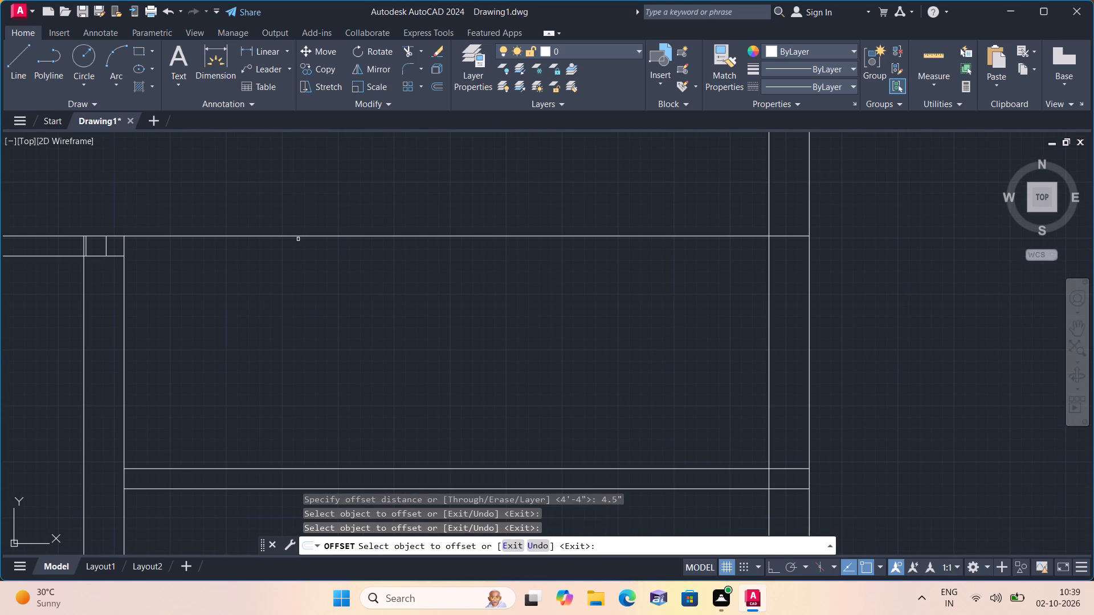
click(298, 237)
click(308, 284)
scroll(328, 342, down, 1)
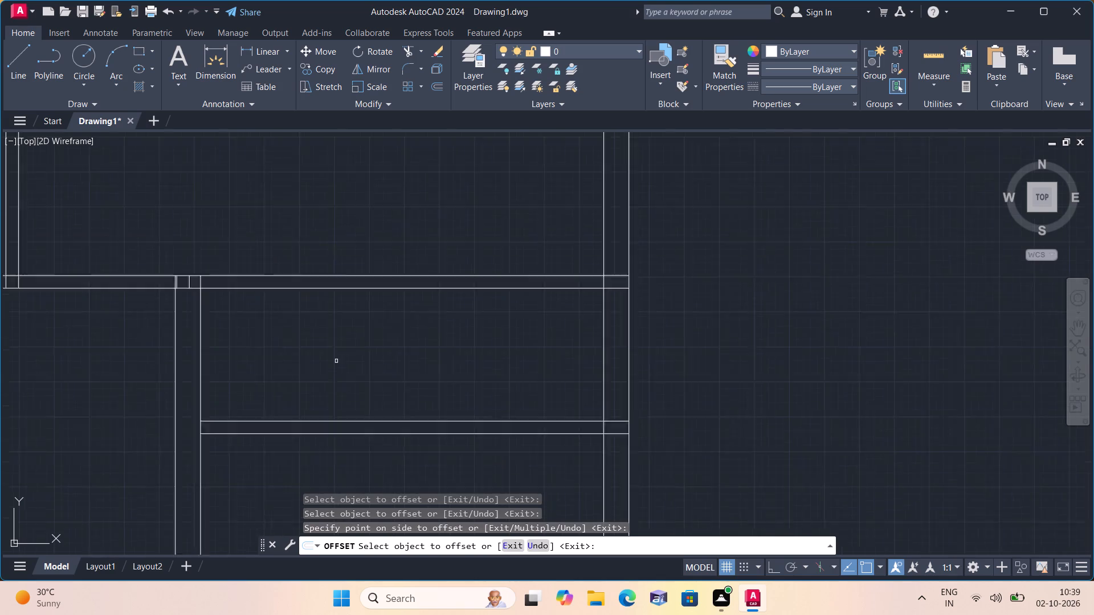
scroll(337, 361, down, 1)
scroll(349, 393, up, 5)
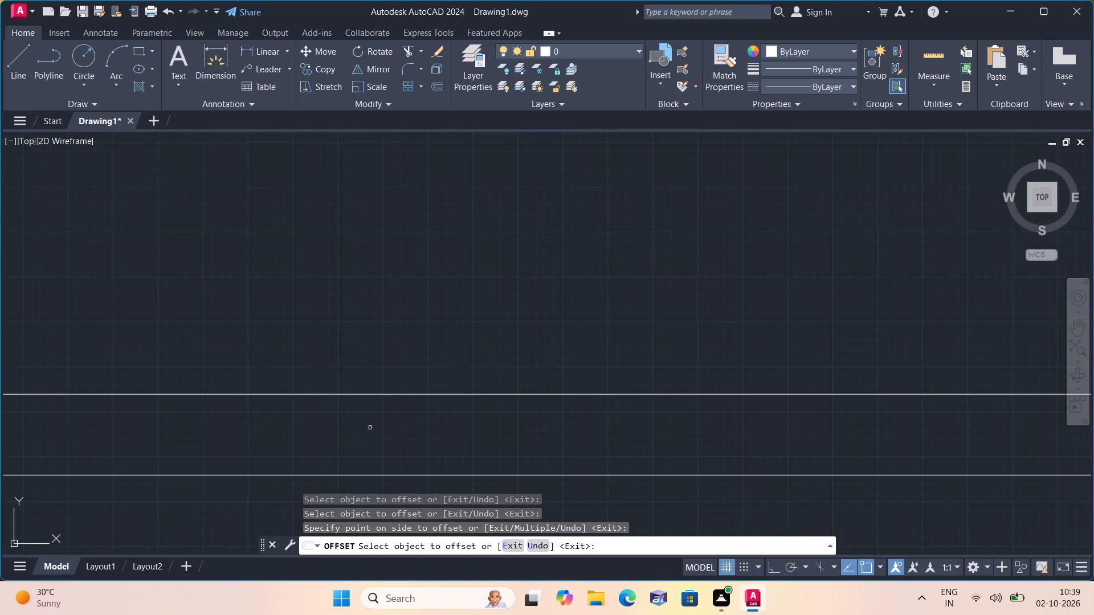
scroll(370, 428, down, 5)
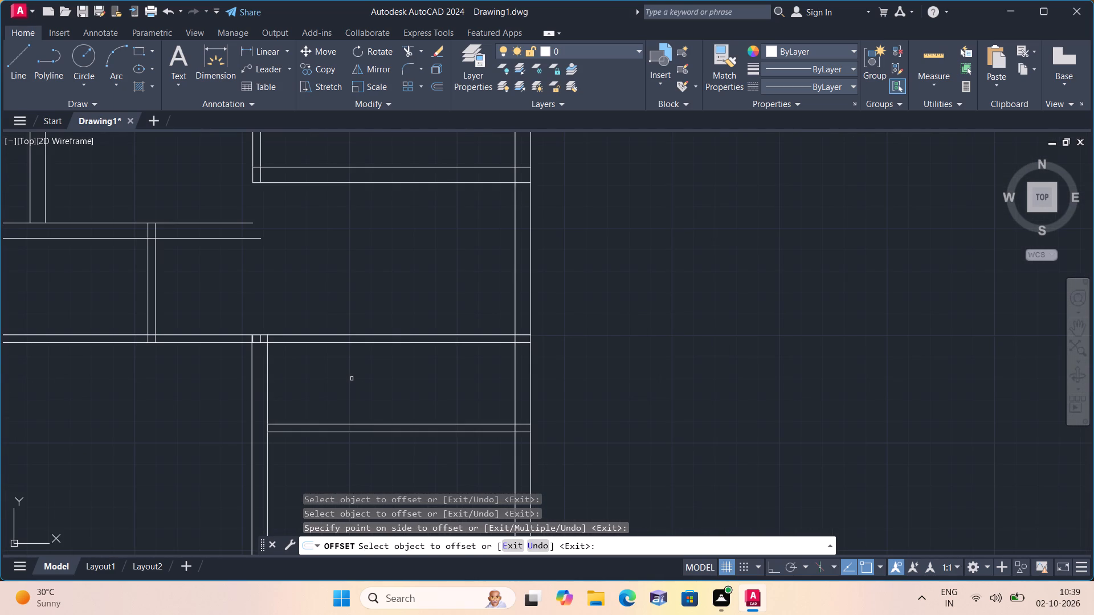
key(Escape)
Offset the inner line of the right exterior wall 8'8" to the left, into the right-hand rooms.
scroll(354, 379, down, 1)
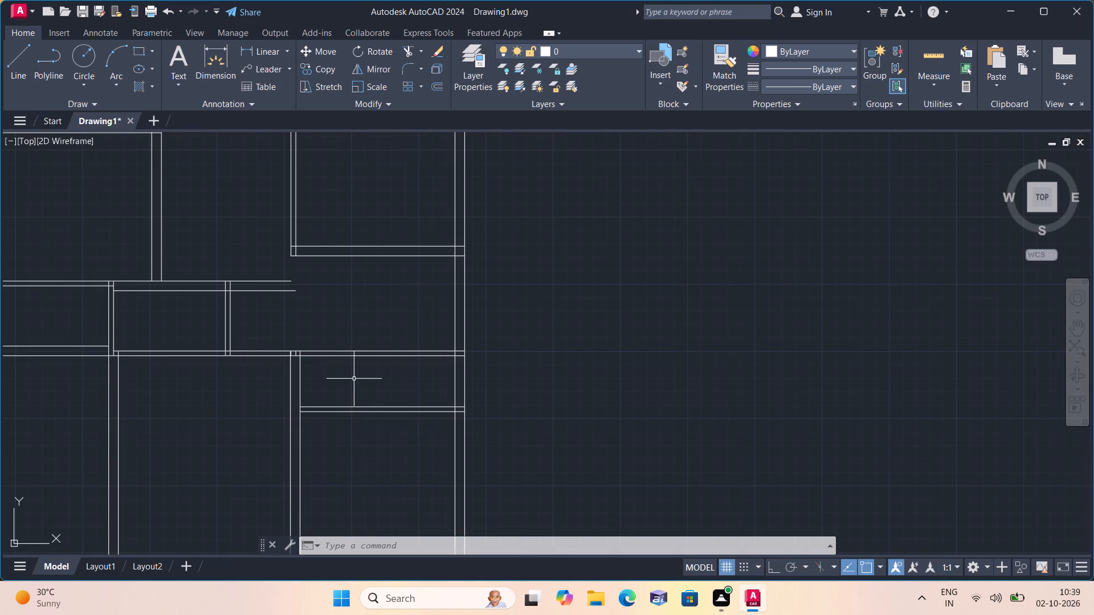
scroll(354, 379, down, 1)
scroll(350, 407, up, 1)
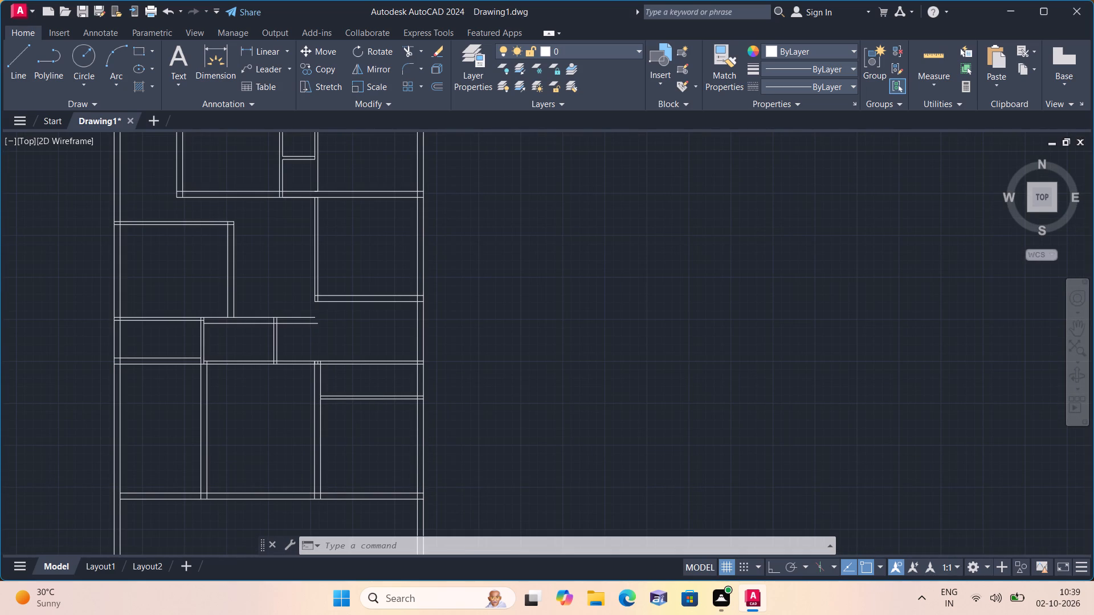
scroll(350, 407, up, 2)
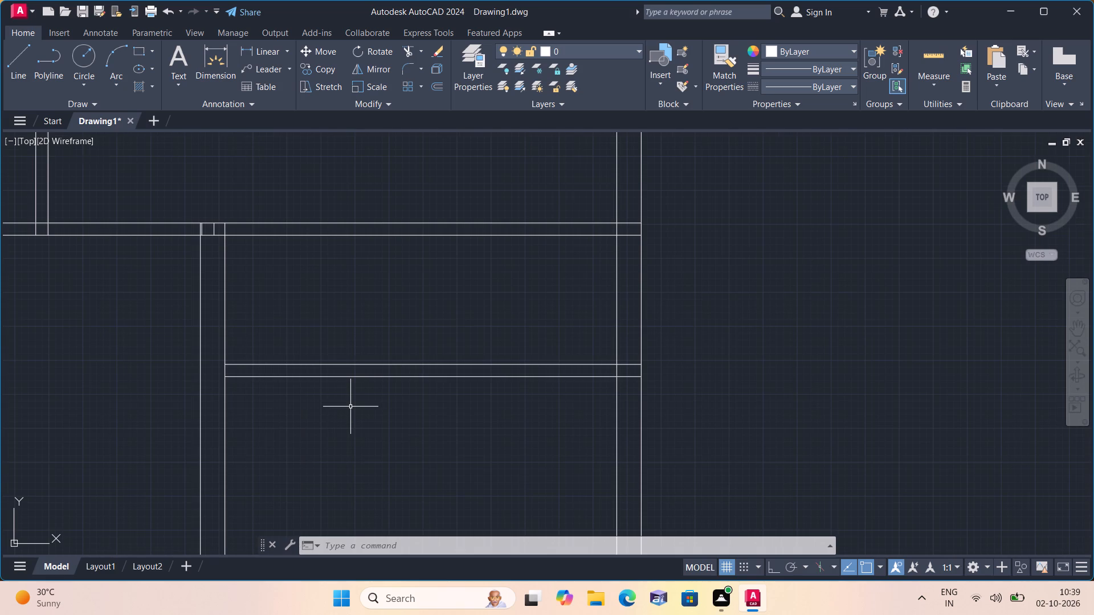
scroll(350, 407, down, 1)
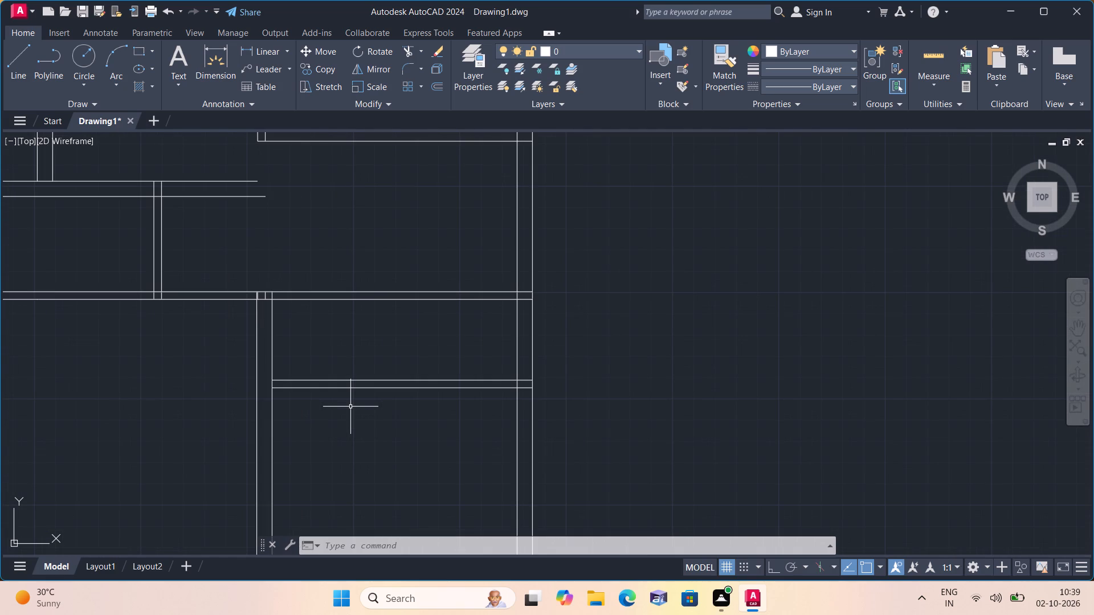
text(off)
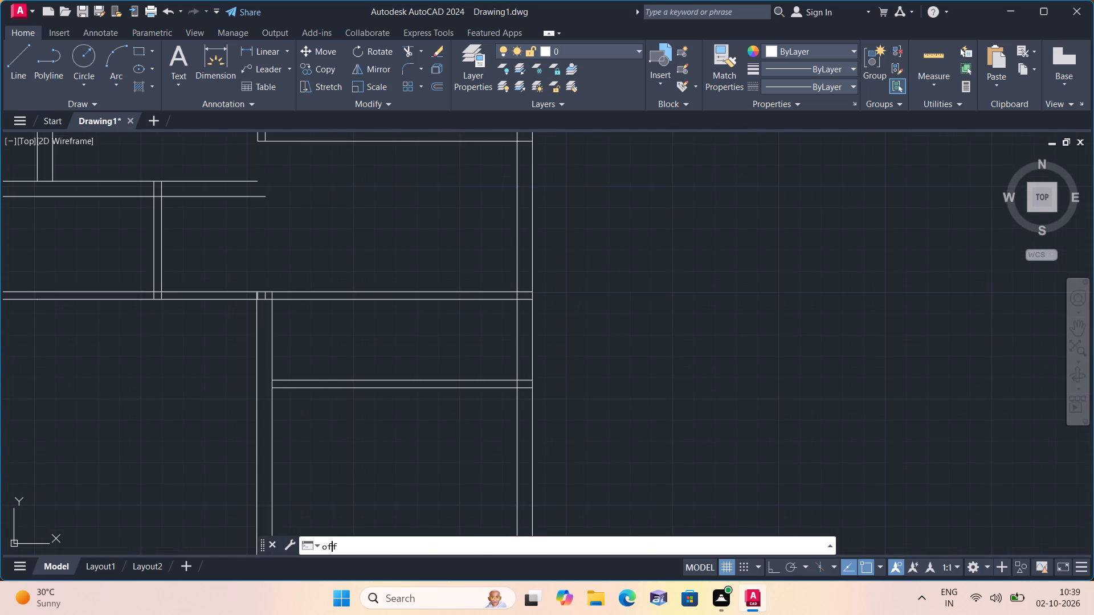
key(space)
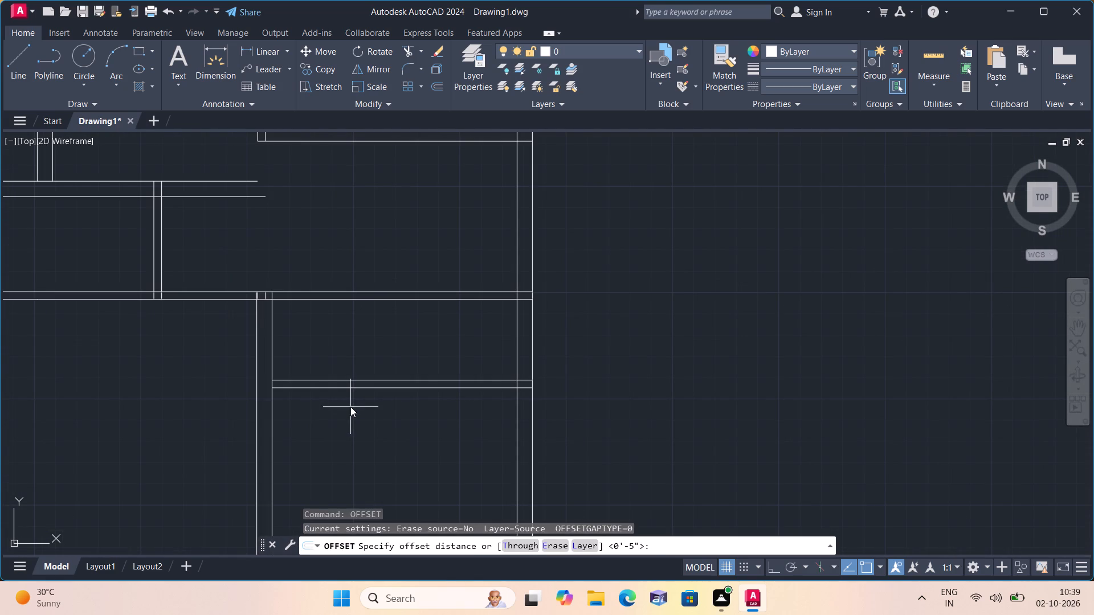
text(8'8")
key(space)
click(517, 352)
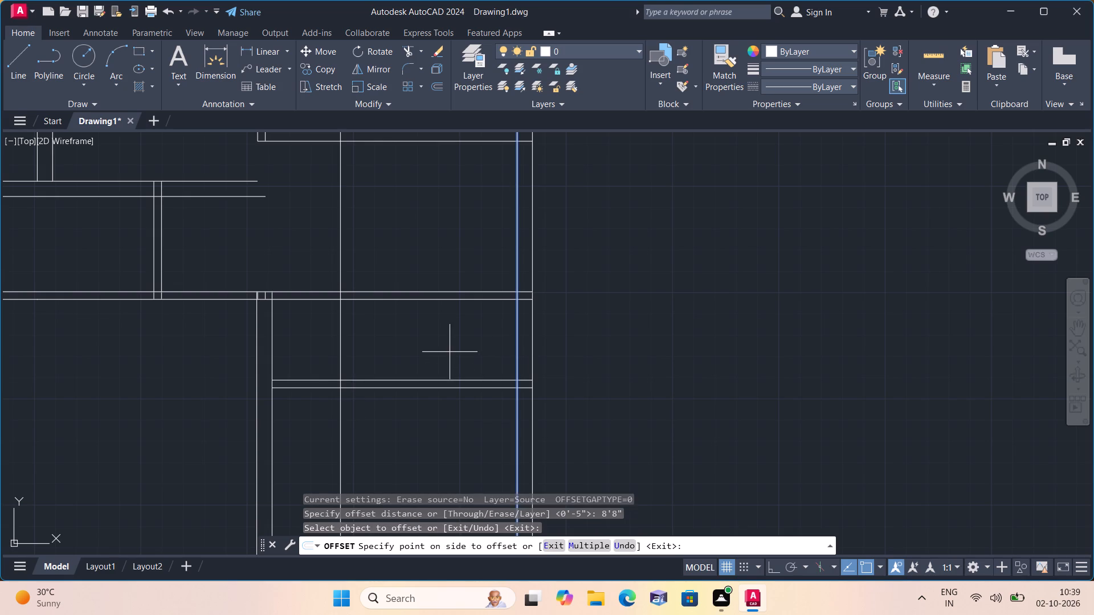
click(419, 356)
scroll(419, 356, down, 2)
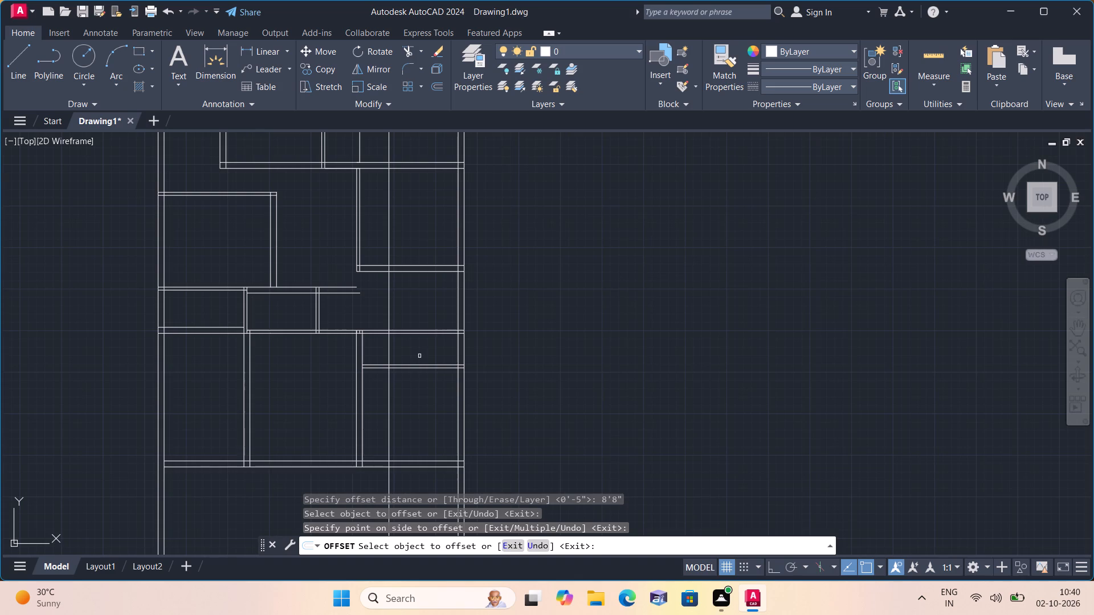
key(space)
Offset the new vertical line 4.5" to the left to form the partition thickness.
key(space)
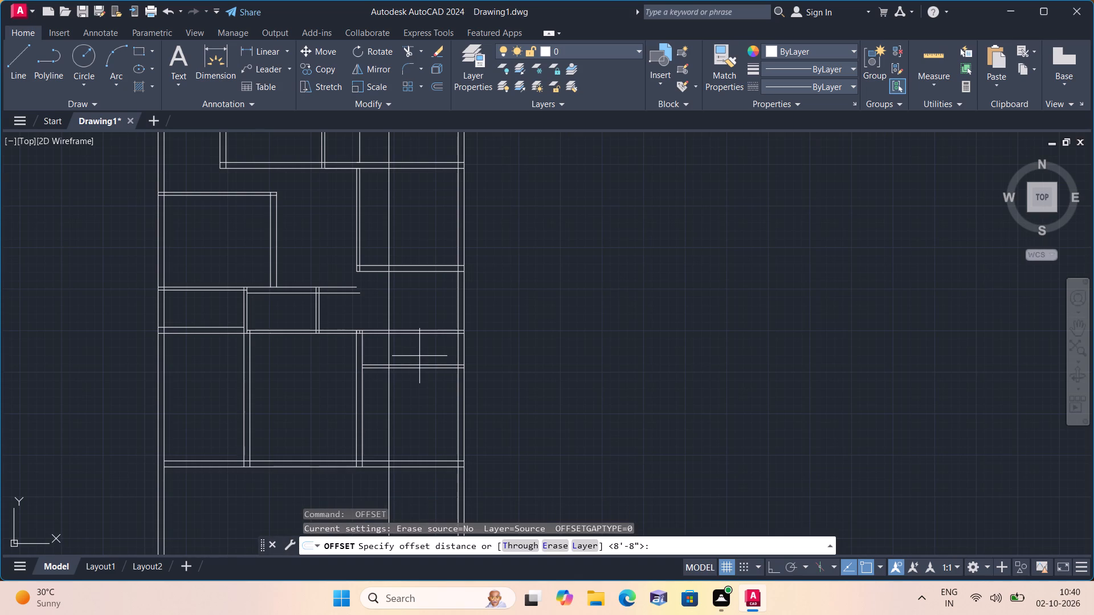
text(4.5")
key(space)
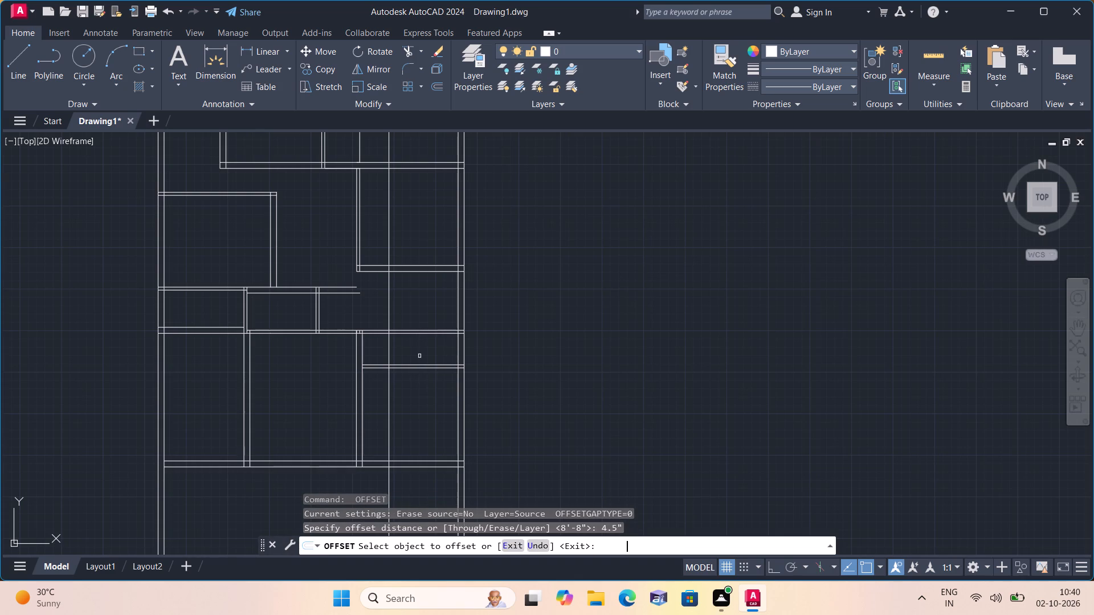
click(389, 350)
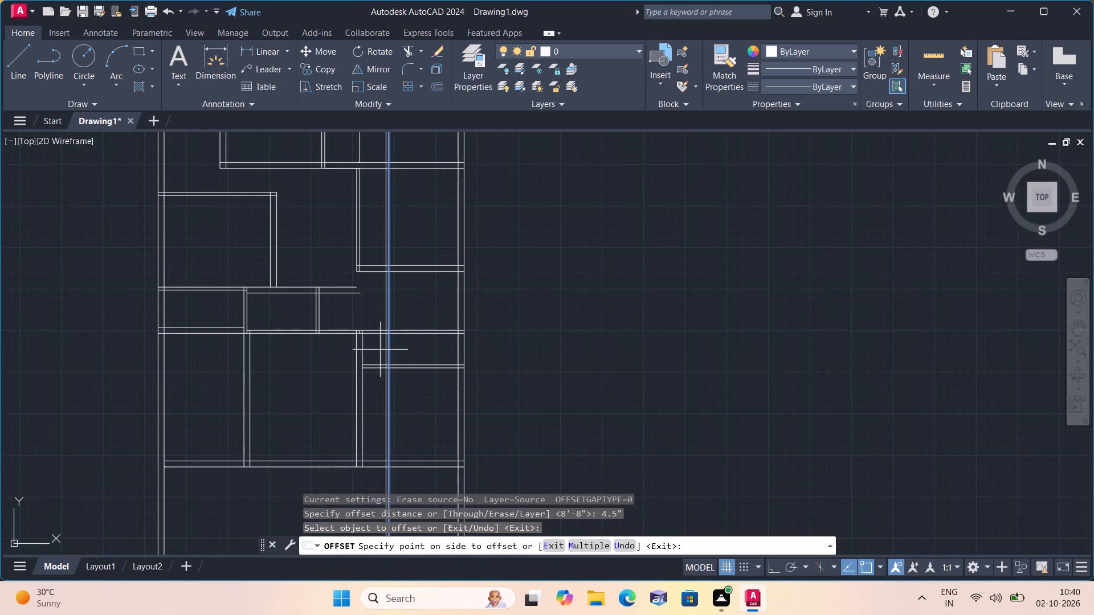
click(380, 350)
key(space)
Trim both vertical partition lines where they cross inside the upper and lower horizontal partitions of the right-hand rooms.
text(trim)
key(space)
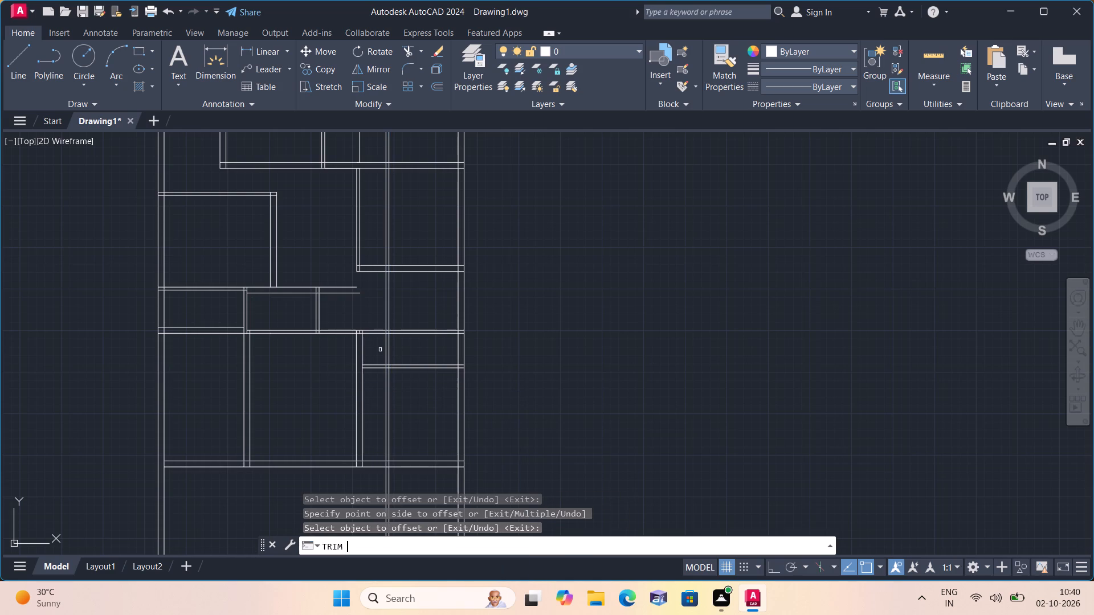
scroll(394, 359, up, 2)
scroll(372, 302, up, 2)
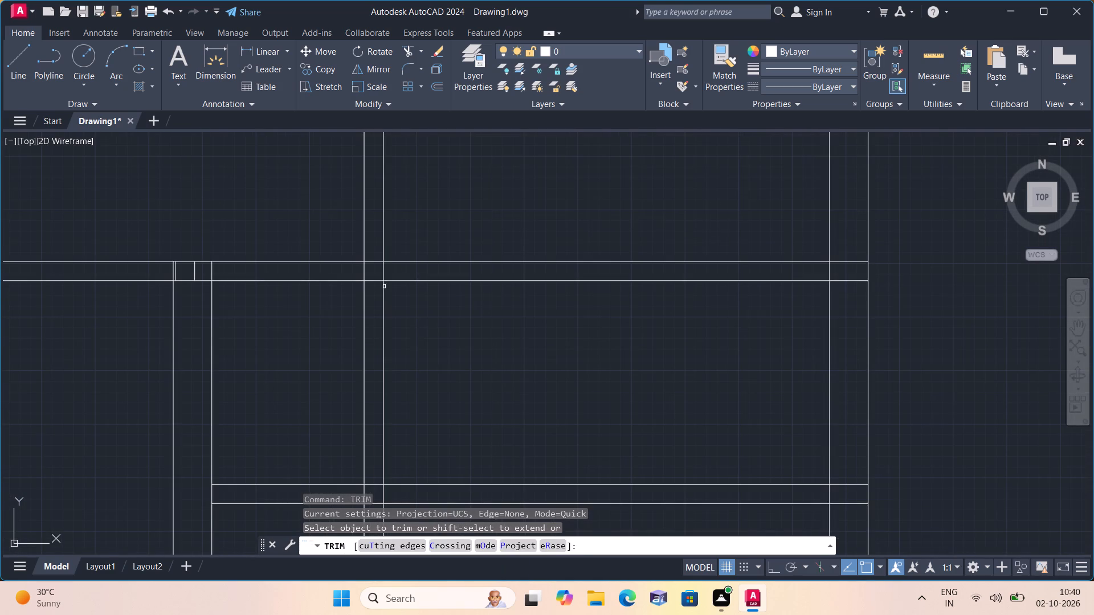
click(399, 273)
click(358, 274)
scroll(355, 278, down, 2)
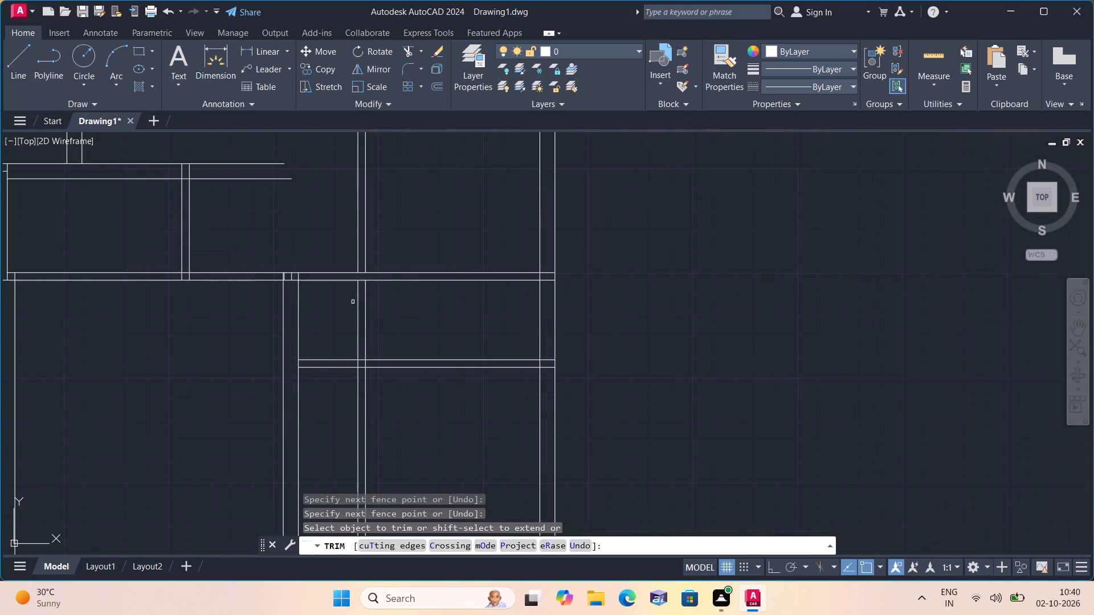
scroll(366, 363, up, 2)
click(367, 363)
click(315, 367)
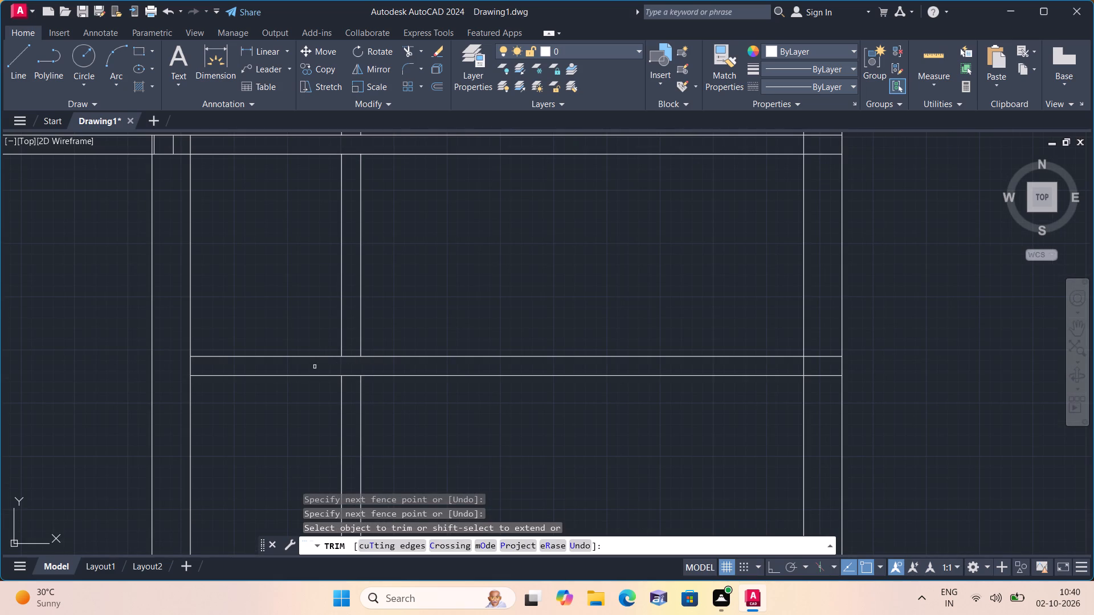
key(space)
Erase the leftover vertical partition line pairs above and below the small right-hand room.
scroll(432, 372, down, 3)
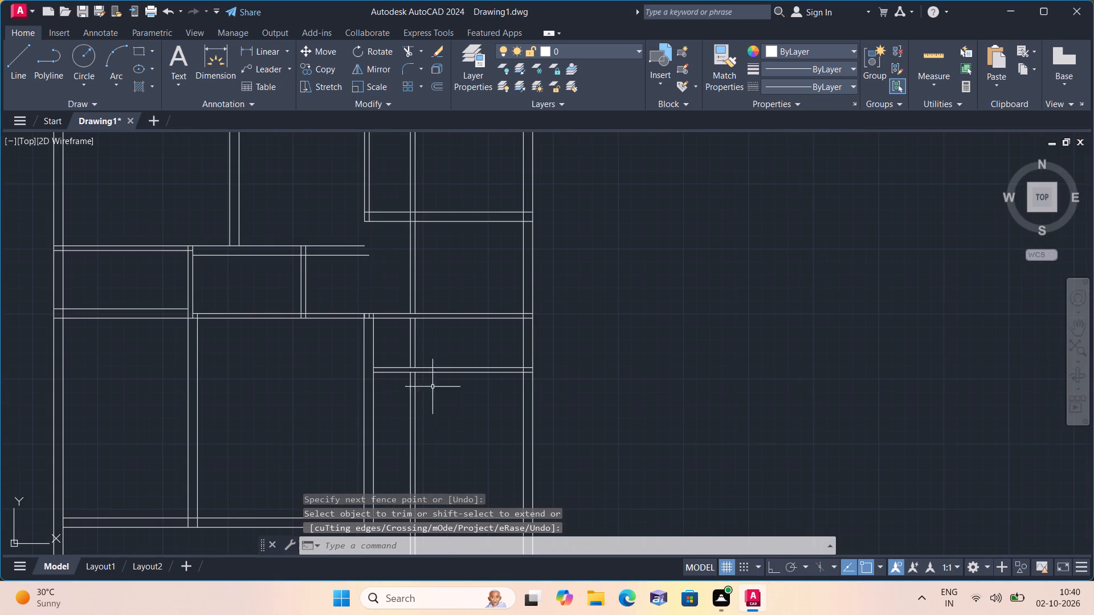
click(438, 406)
click(395, 414)
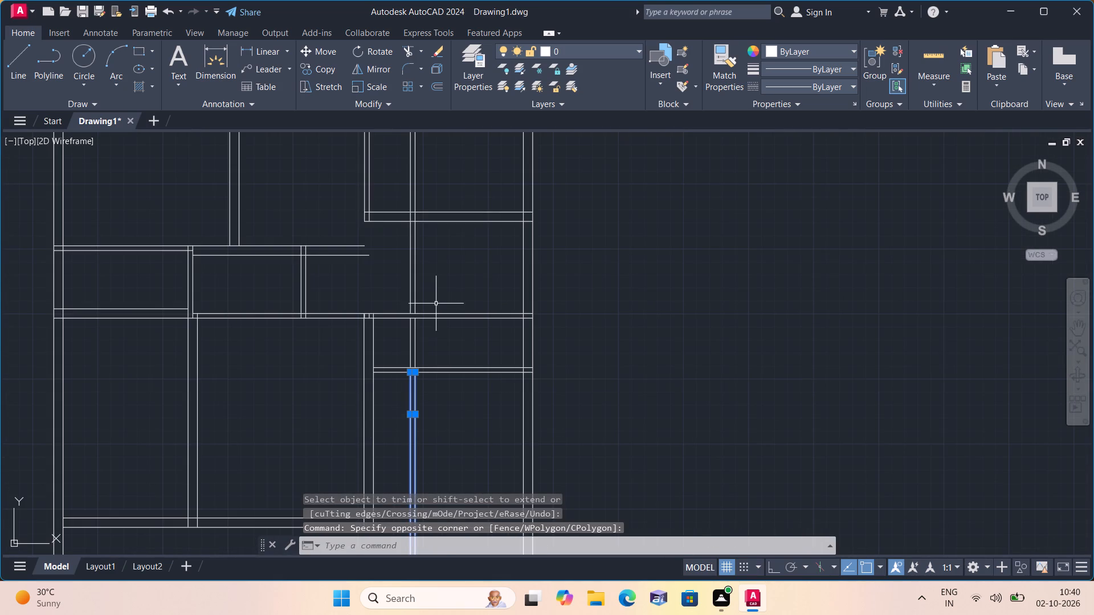
click(436, 304)
click(389, 276)
key(Delete)
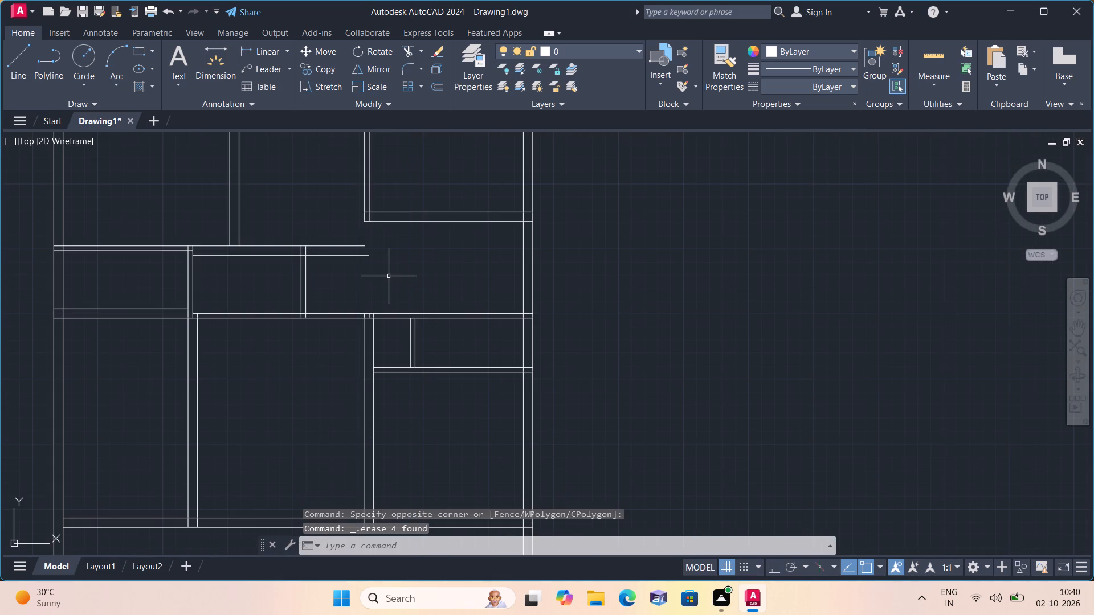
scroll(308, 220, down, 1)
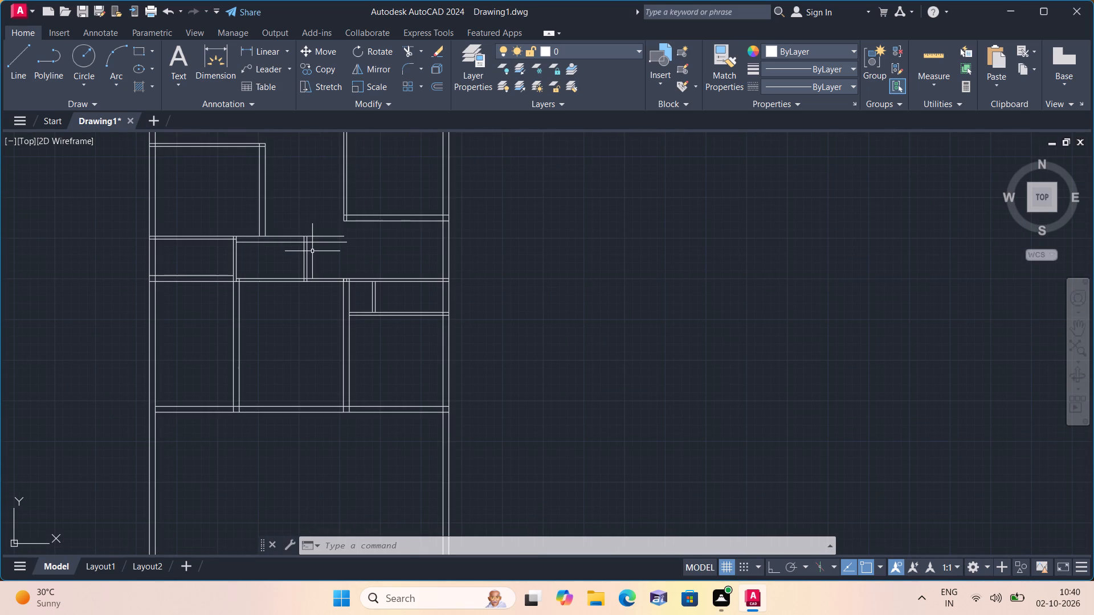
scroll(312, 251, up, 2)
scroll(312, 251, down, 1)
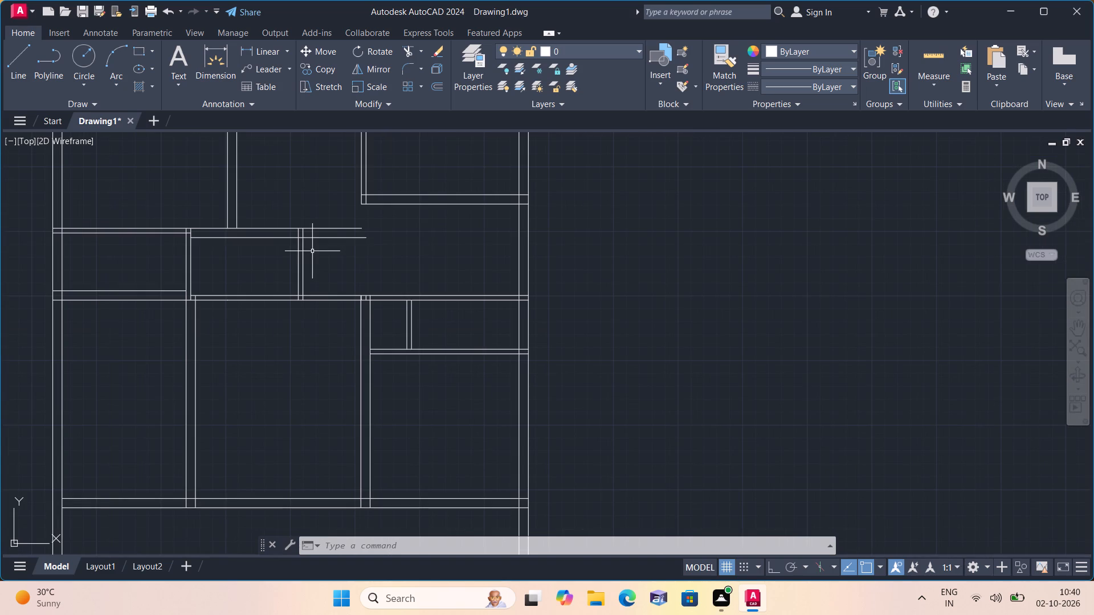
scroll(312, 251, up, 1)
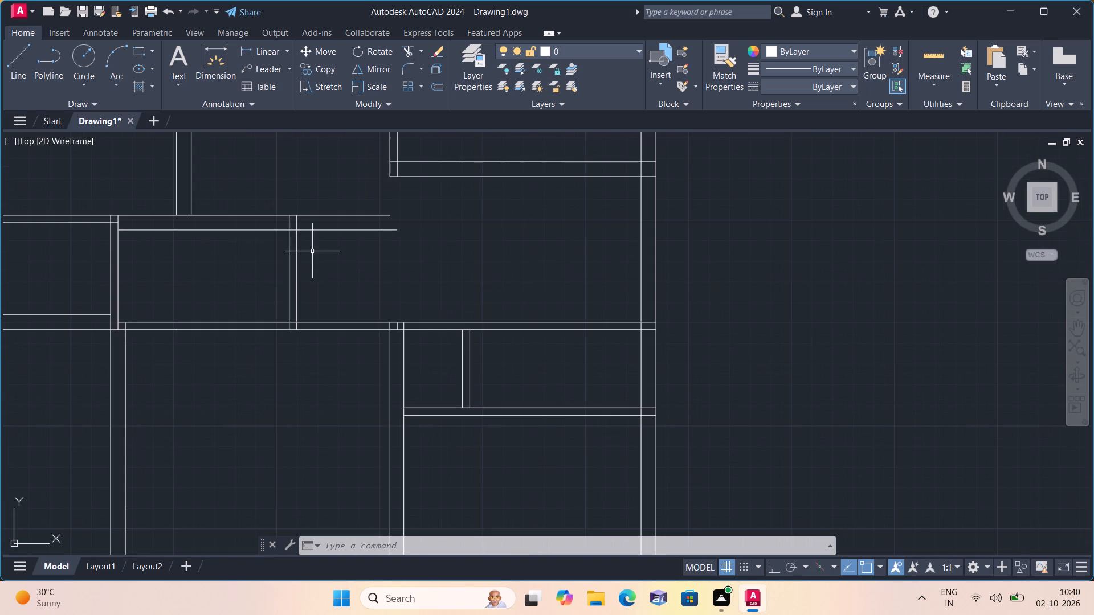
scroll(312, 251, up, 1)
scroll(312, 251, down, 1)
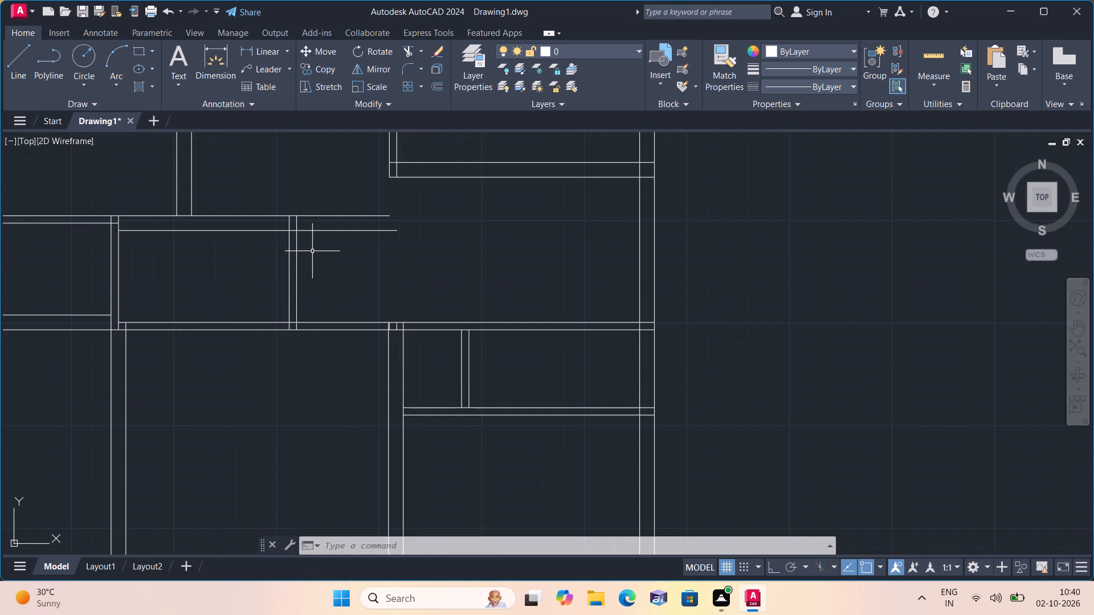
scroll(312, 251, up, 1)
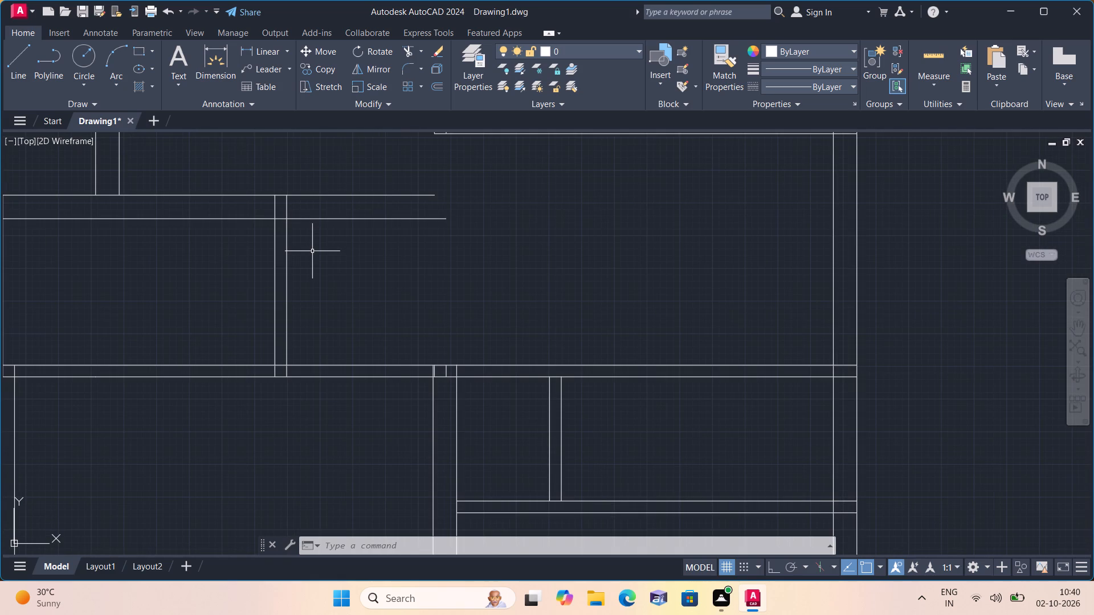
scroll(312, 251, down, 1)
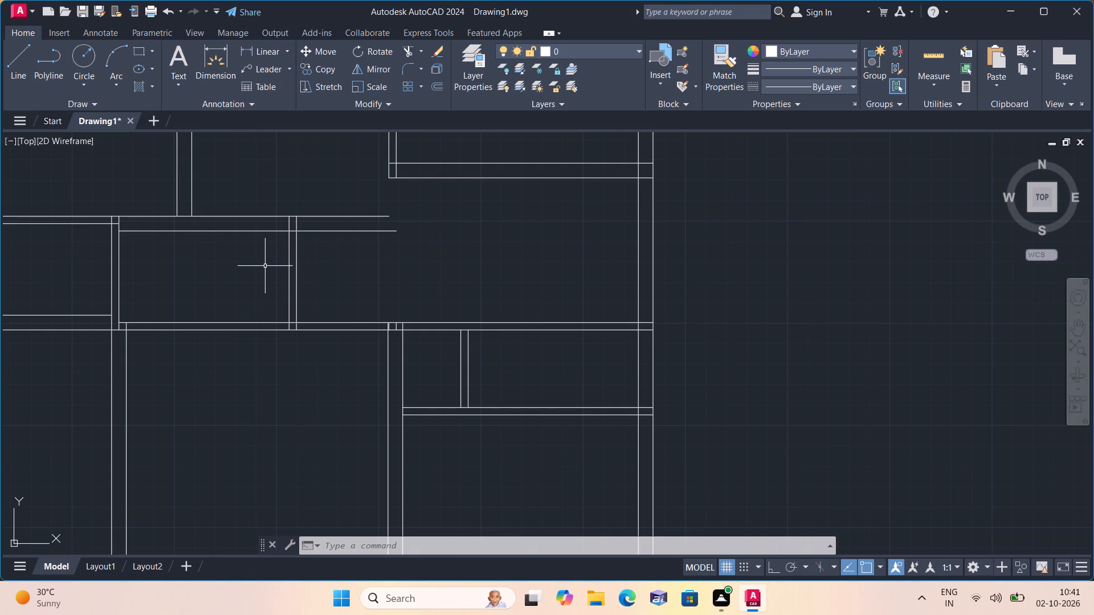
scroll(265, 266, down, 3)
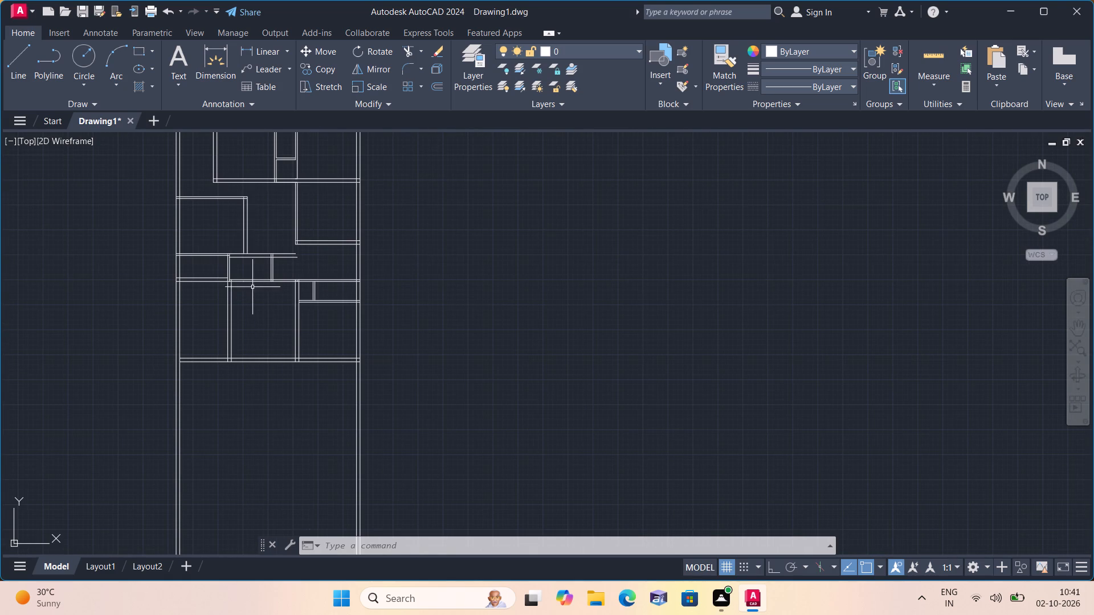
Trim the two horizontal wall lines that overhang past the right partition of the small middle room.
scroll(252, 285, up, 3)
middle_drag(253, 286, 315, 380)
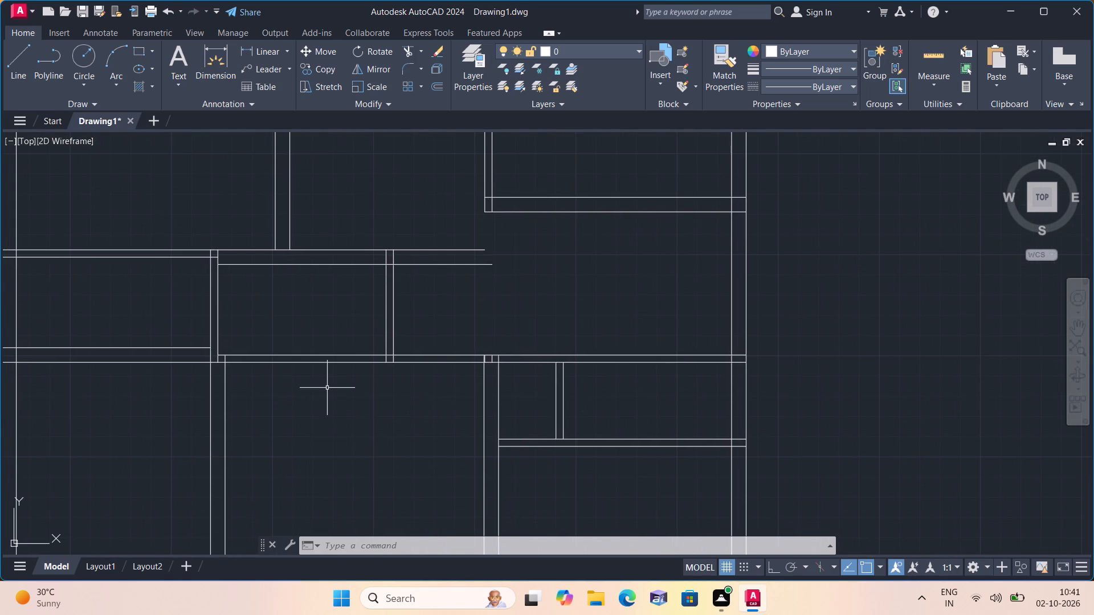
text(trim)
key(space)
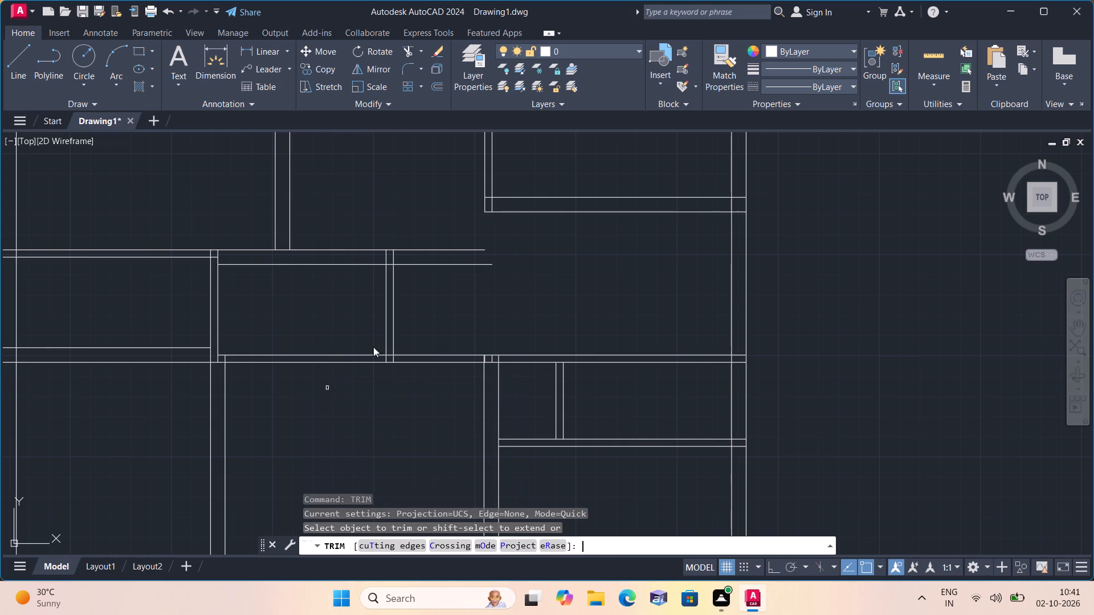
click(422, 237)
click(430, 265)
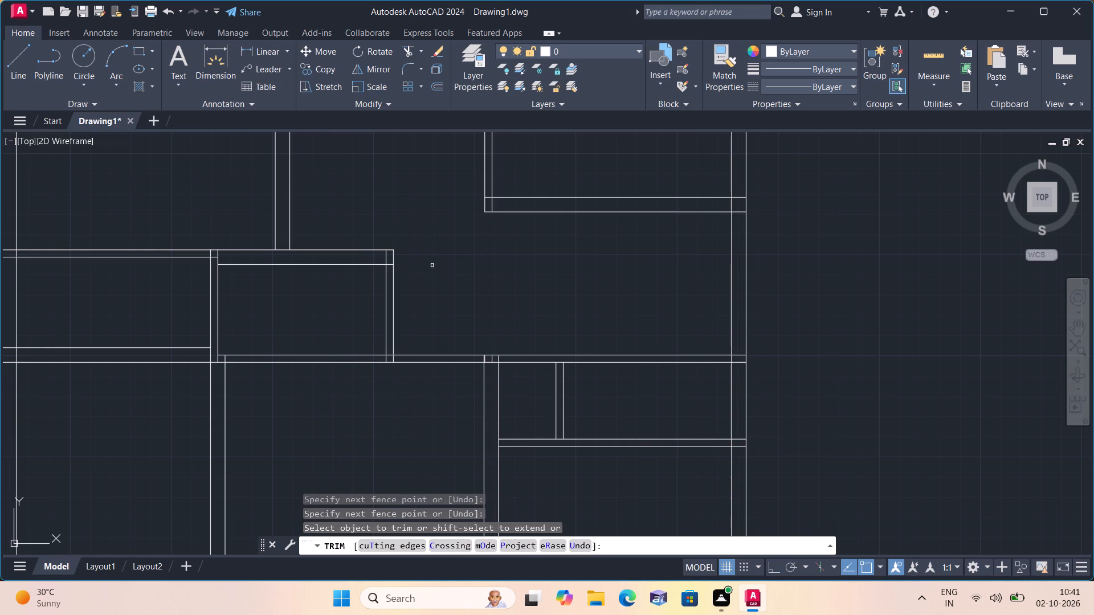
key(space)
Add vertical and horizontal linear dimensions between the inner wall faces of the plan's upper-left space.
scroll(436, 247, down, 3)
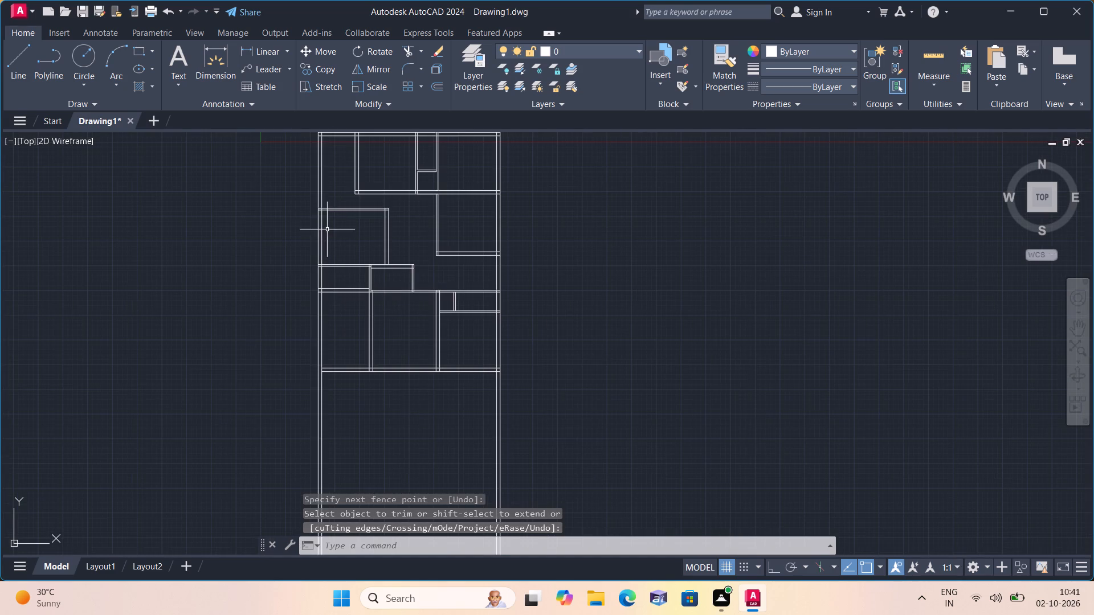
middle_drag(327, 228, 388, 331)
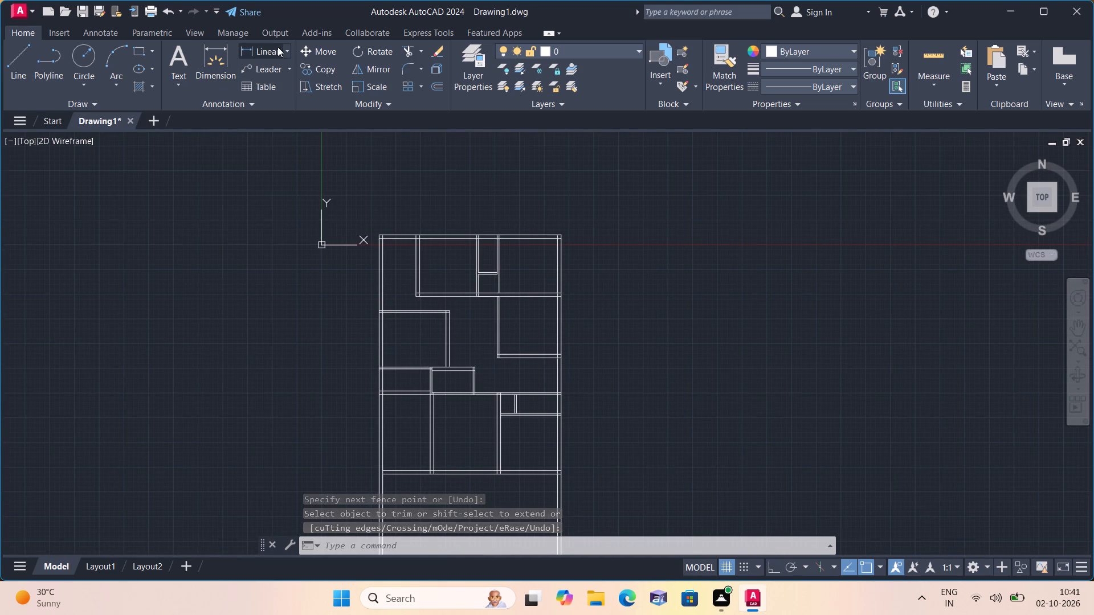
click(266, 48)
scroll(390, 252, up, 3)
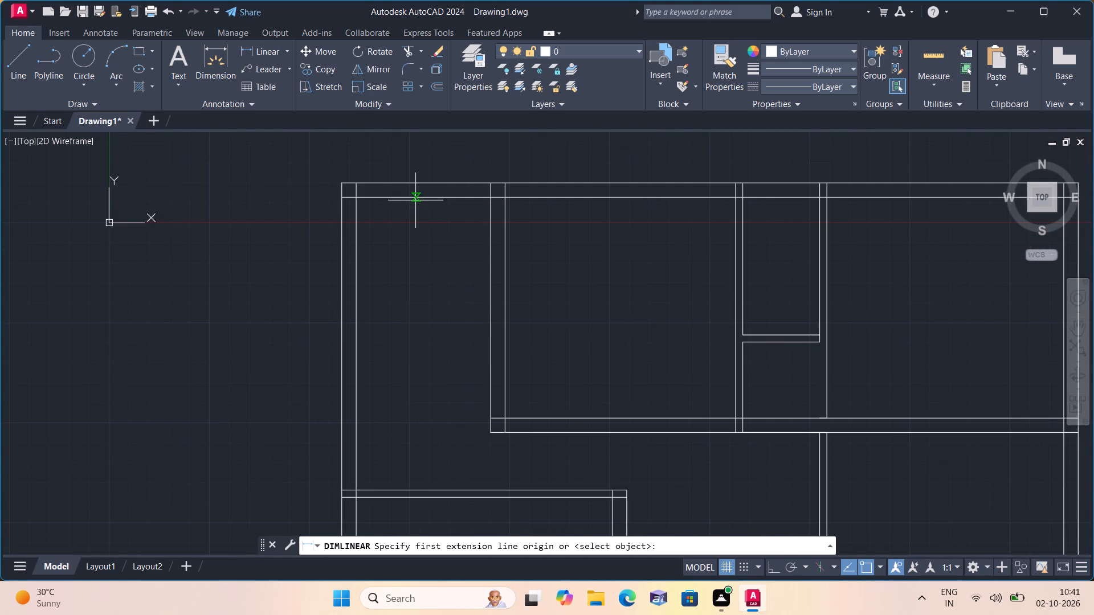
click(415, 199)
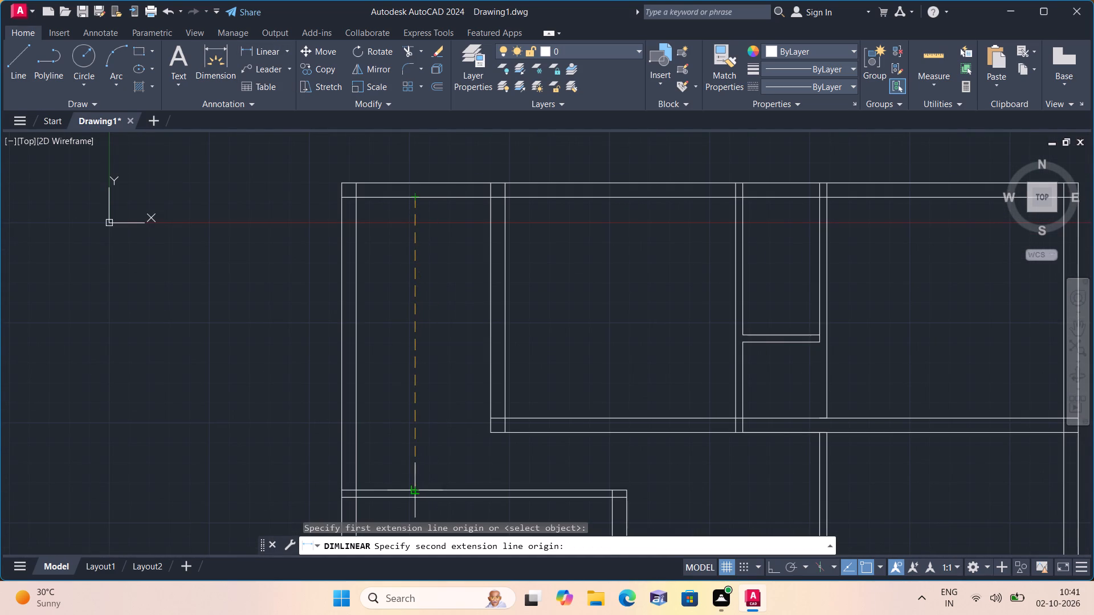
click(417, 489)
click(419, 442)
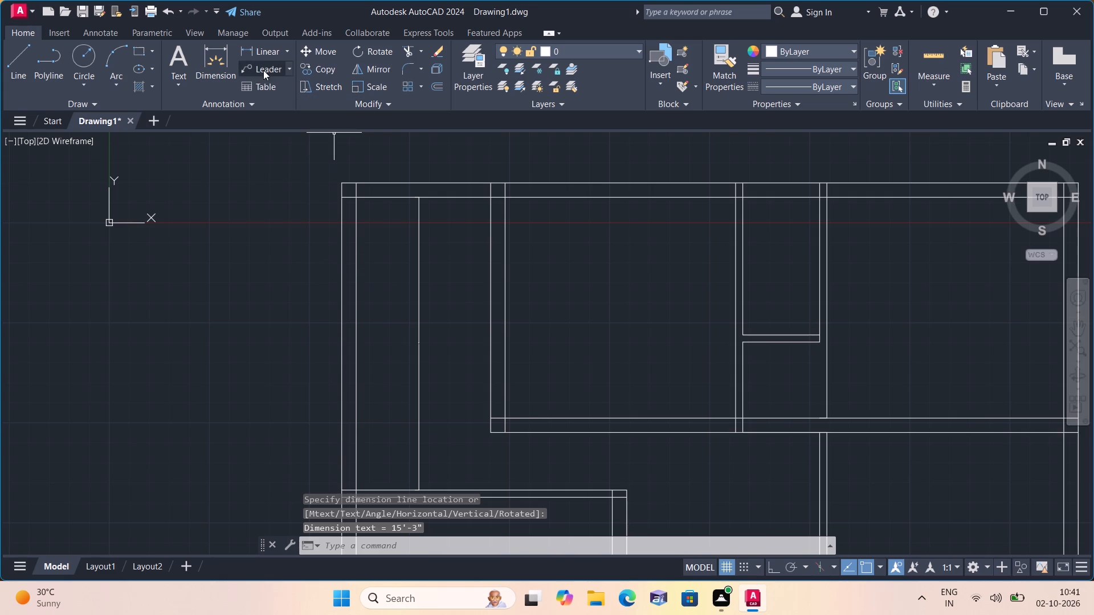
click(264, 50)
click(356, 311)
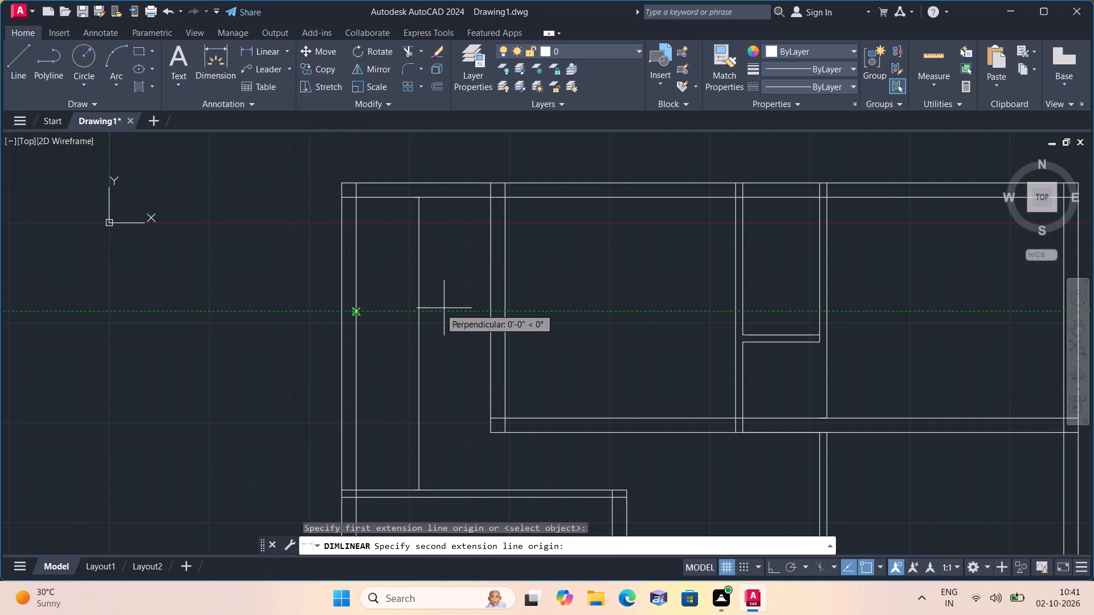
click(489, 311)
click(484, 304)
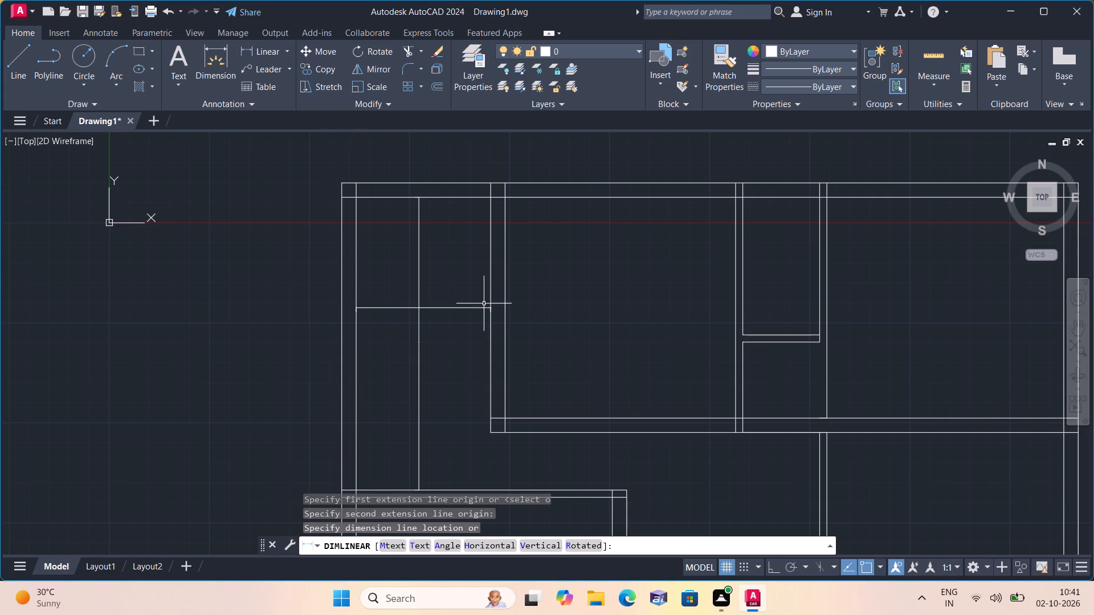
Add vertical and horizontal linear dimensions between the inner wall faces of the upper middle room.
click(272, 49)
scroll(464, 251, down, 1)
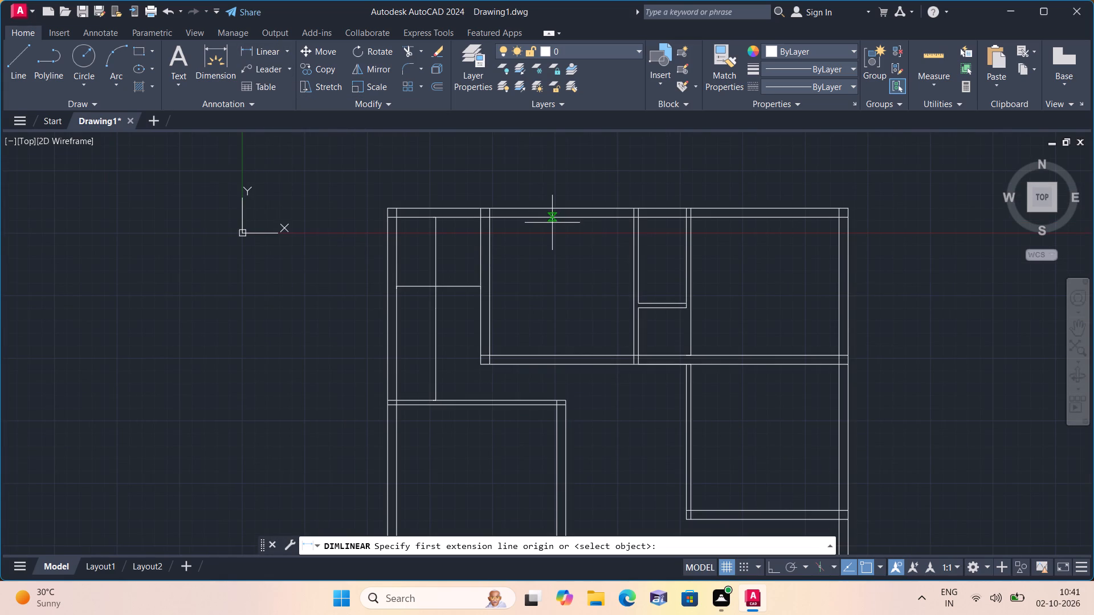
click(553, 215)
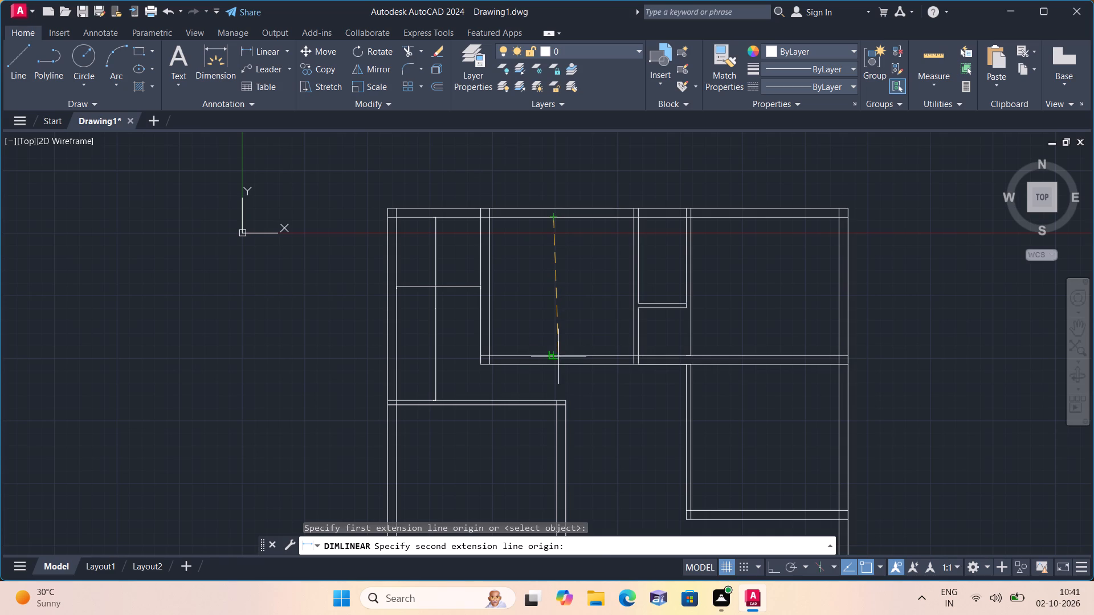
click(558, 356)
click(549, 334)
click(317, 50)
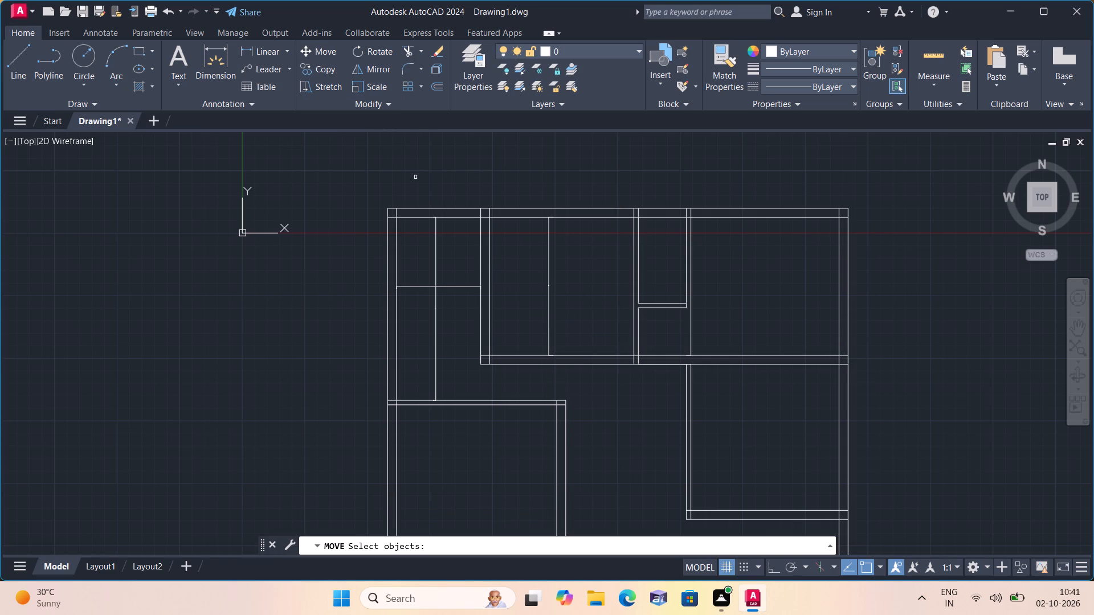
key(Escape)
click(273, 51)
scroll(455, 300, up, 2)
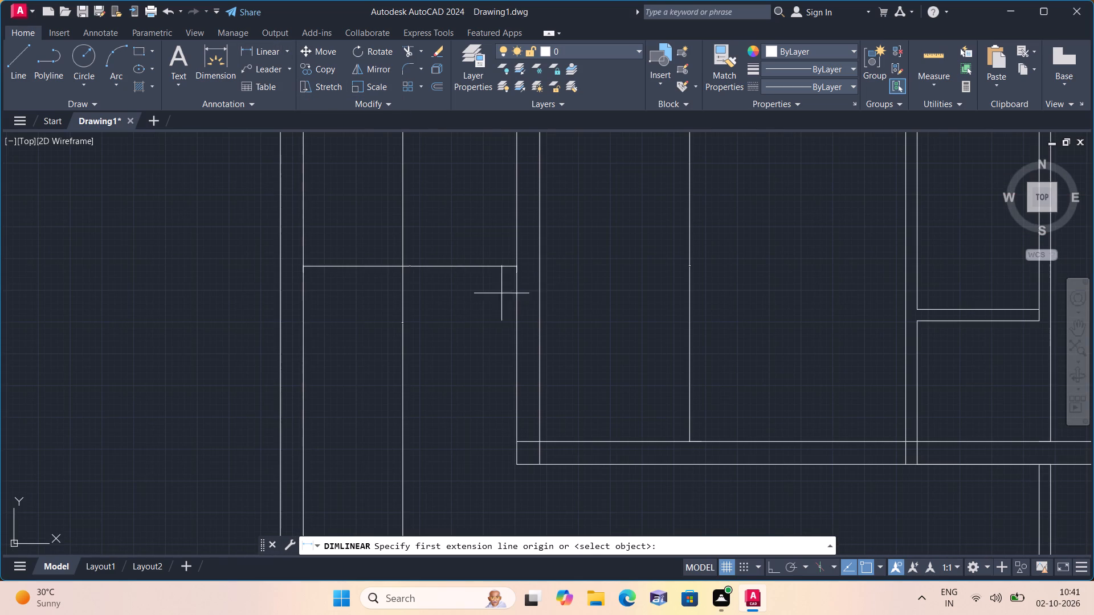
click(539, 280)
scroll(539, 280, down, 2)
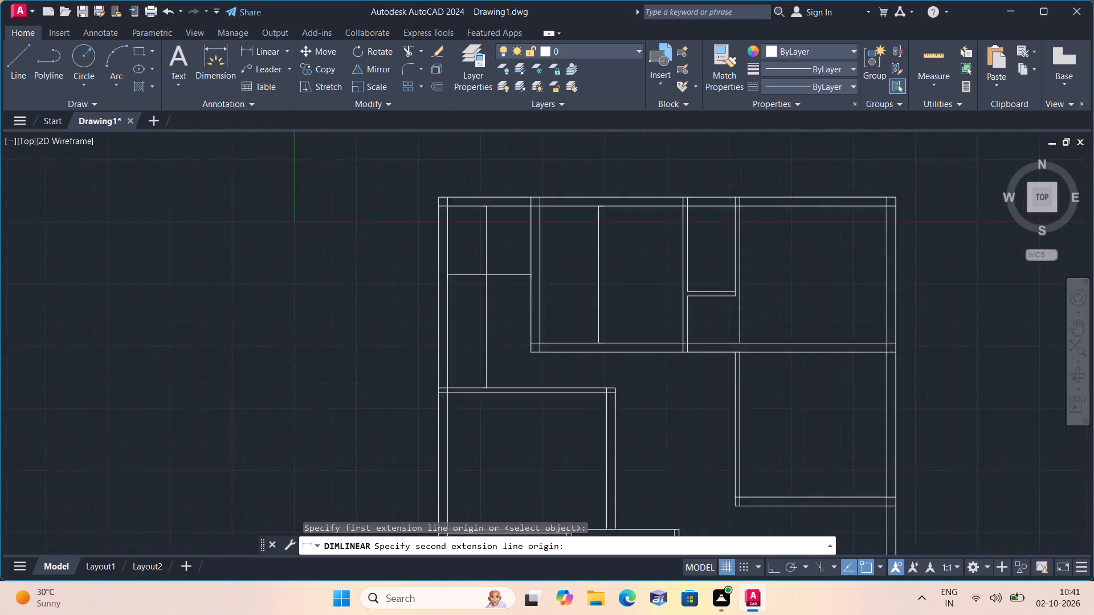
scroll(539, 280, down, 1)
scroll(621, 277, up, 2)
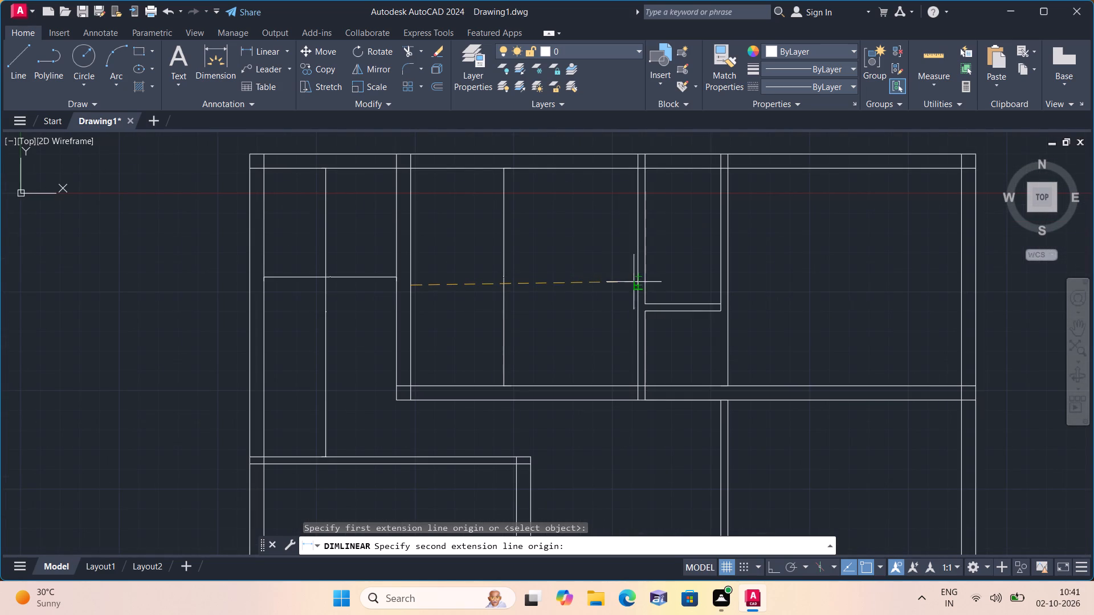
click(635, 281)
click(622, 270)
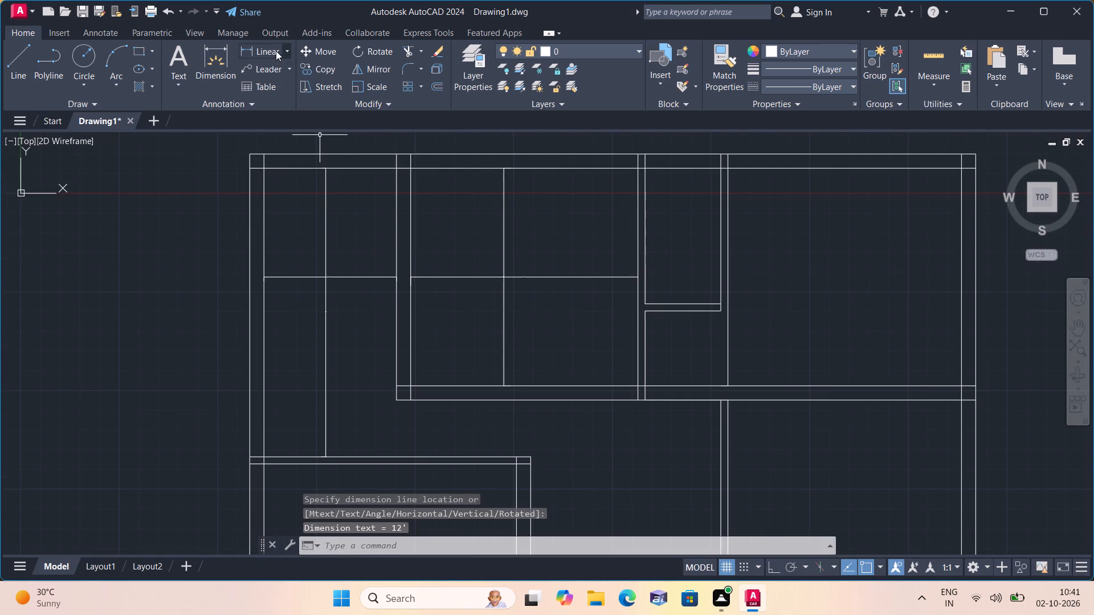
Add vertical and horizontal linear dimensions inside the narrow room between the upper middle and upper-right rooms.
click(276, 51)
scroll(446, 186, down, 2)
scroll(590, 202, up, 2)
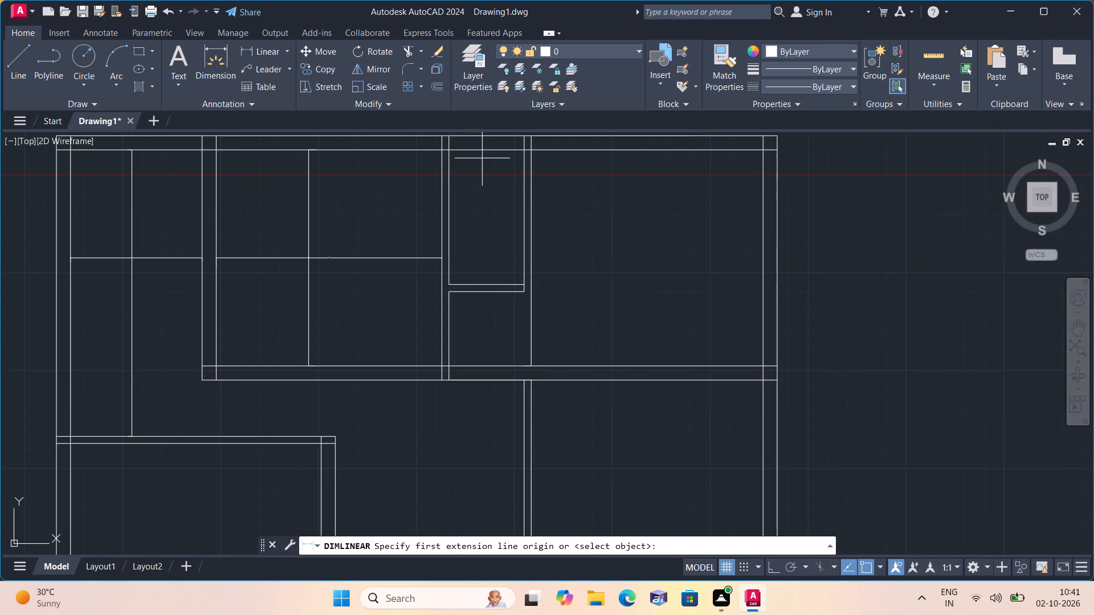
click(489, 153)
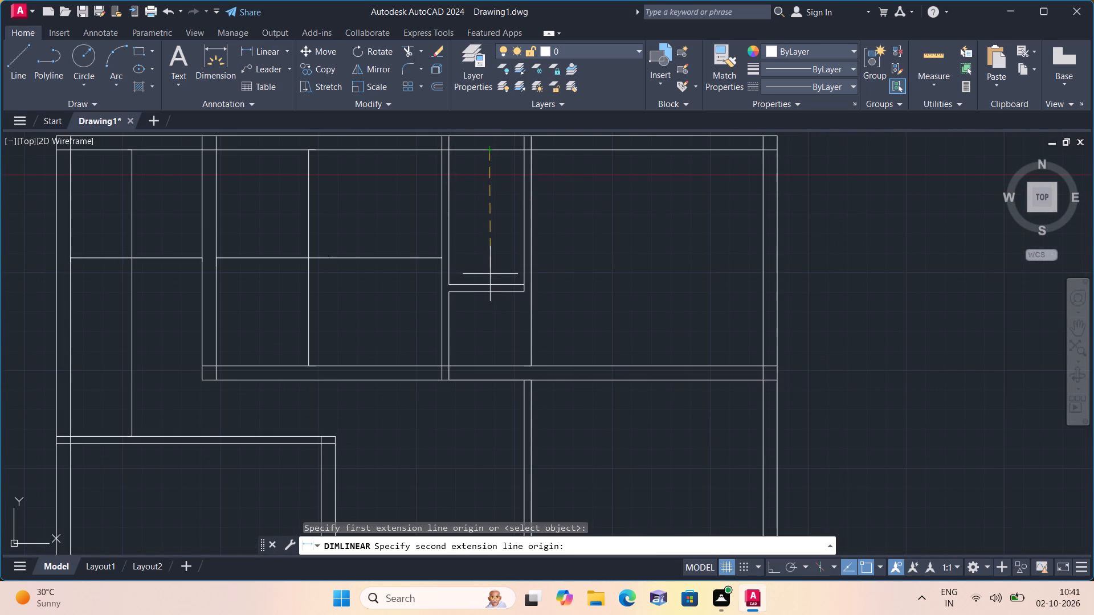
click(488, 281)
click(479, 263)
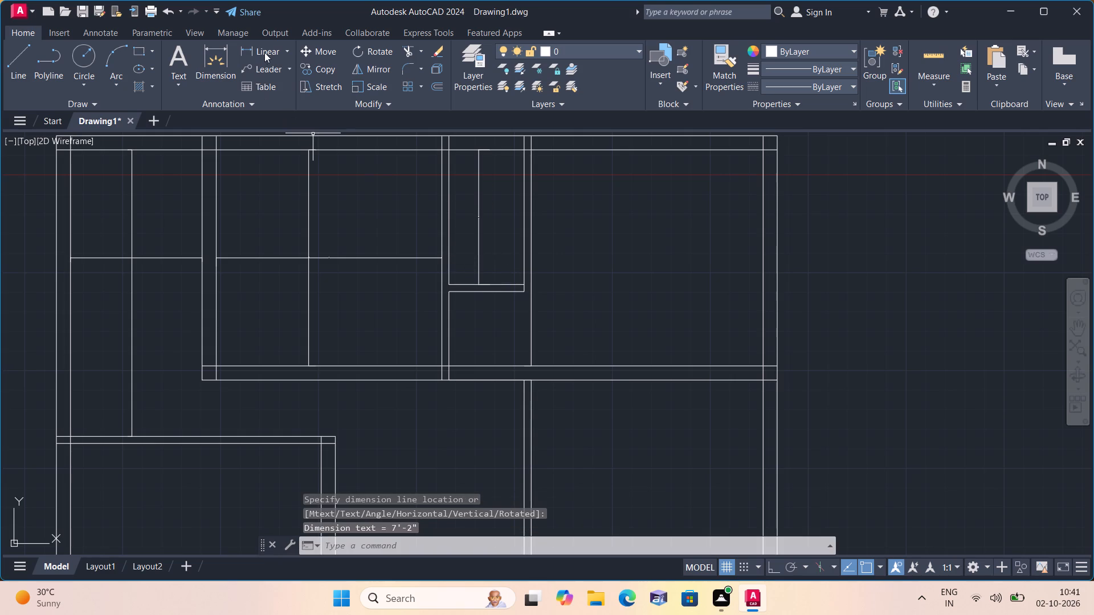
click(266, 51)
click(448, 250)
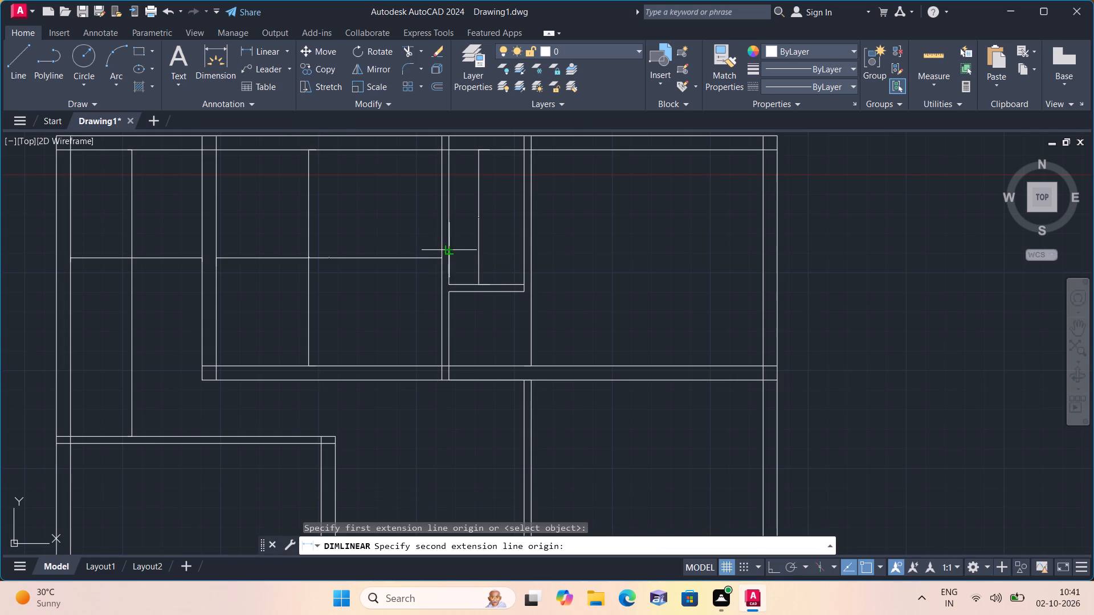
click(520, 251)
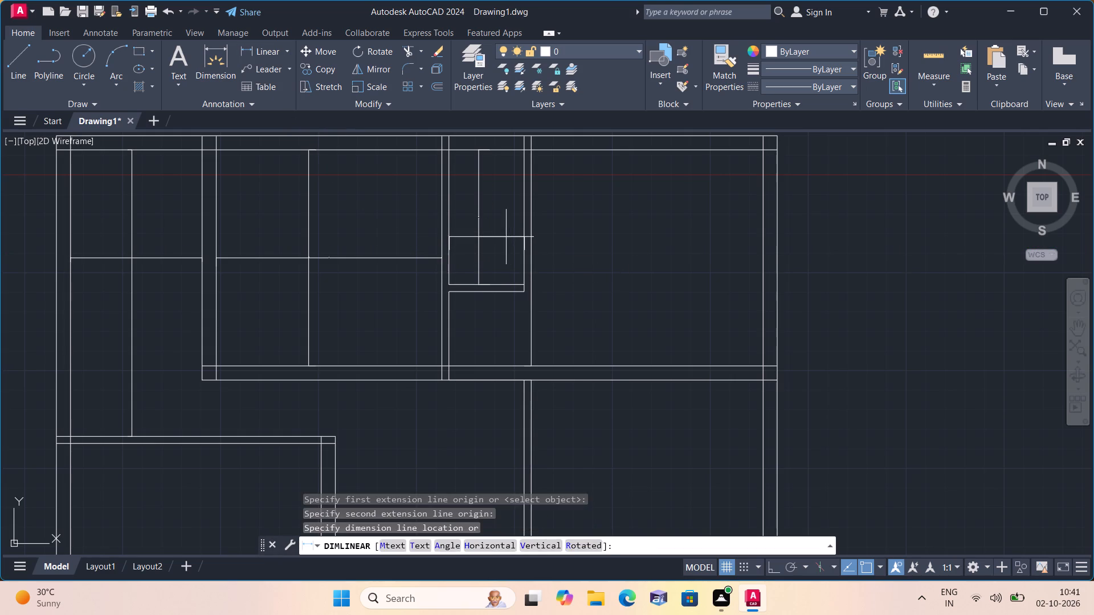
click(506, 237)
Add vertical and horizontal linear dimensions between the inner wall faces of the upper-right room.
click(263, 52)
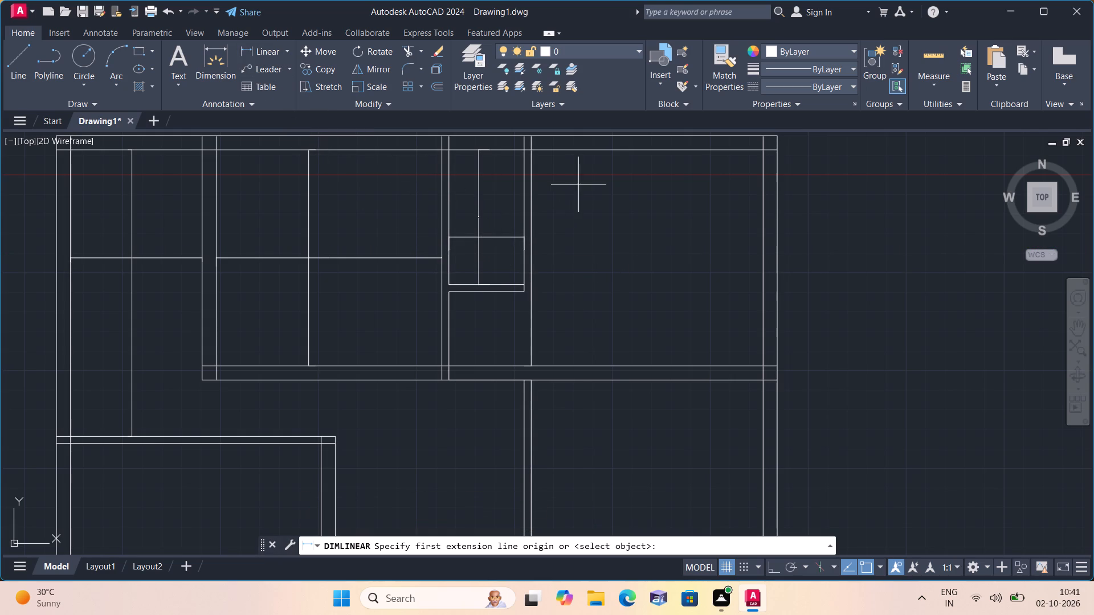
click(600, 149)
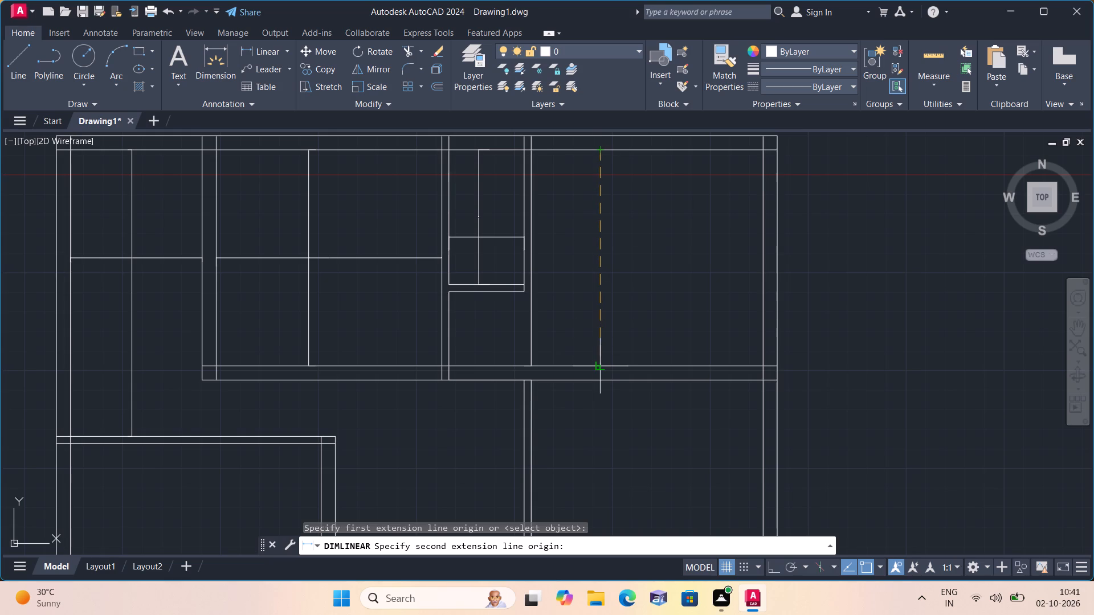
click(599, 365)
click(590, 318)
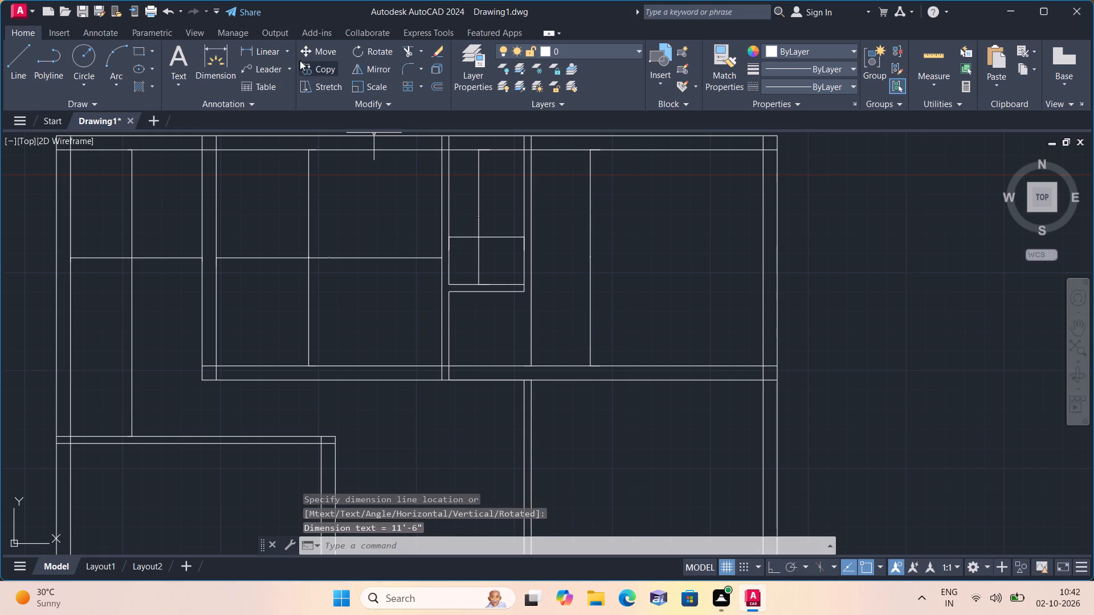
click(271, 48)
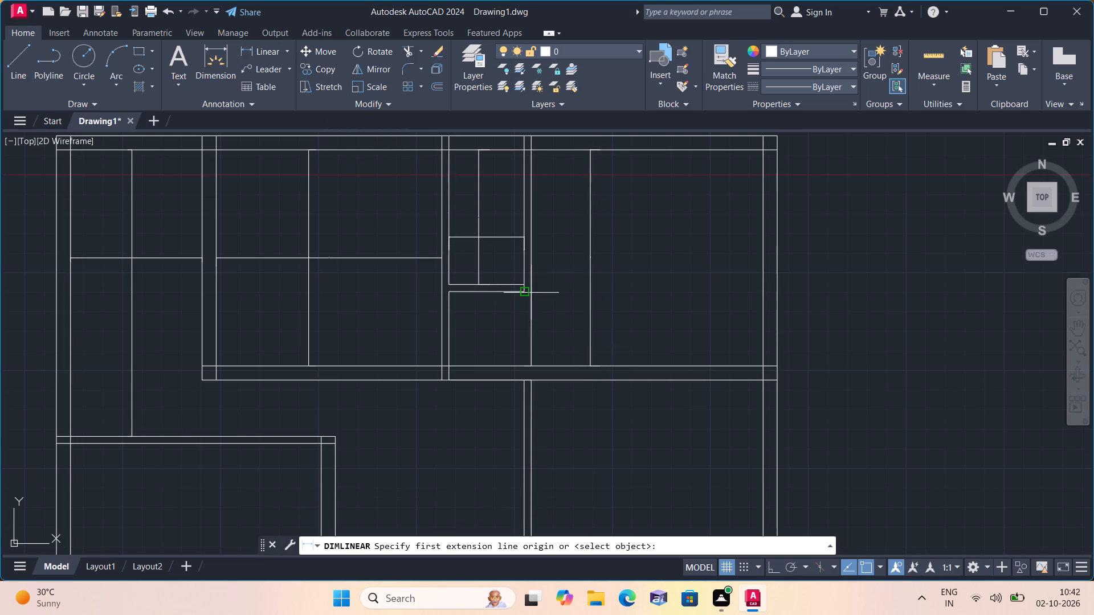
click(534, 292)
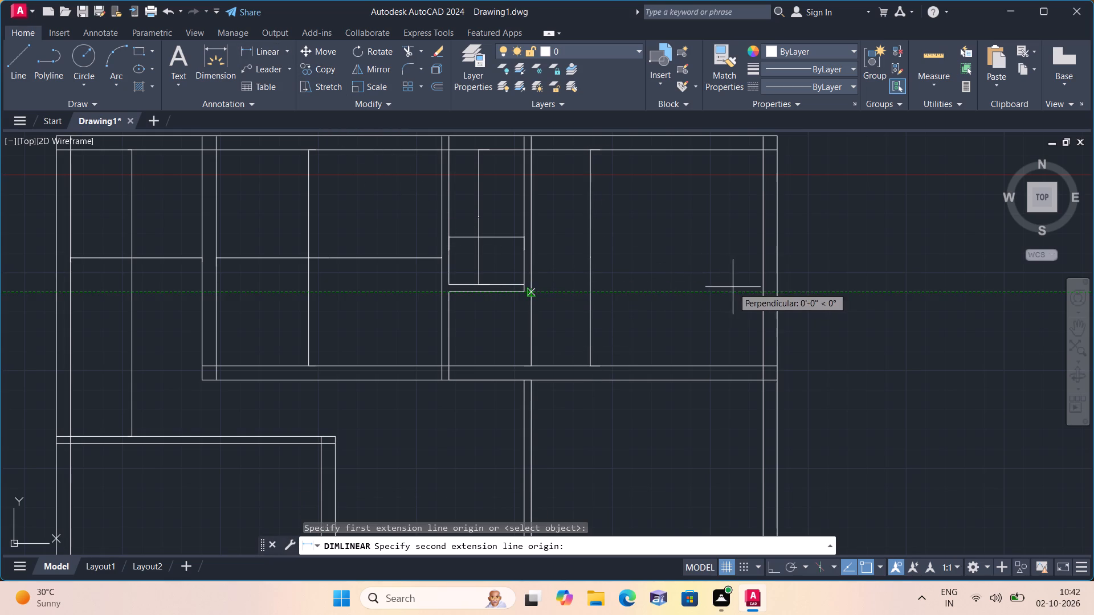
click(759, 293)
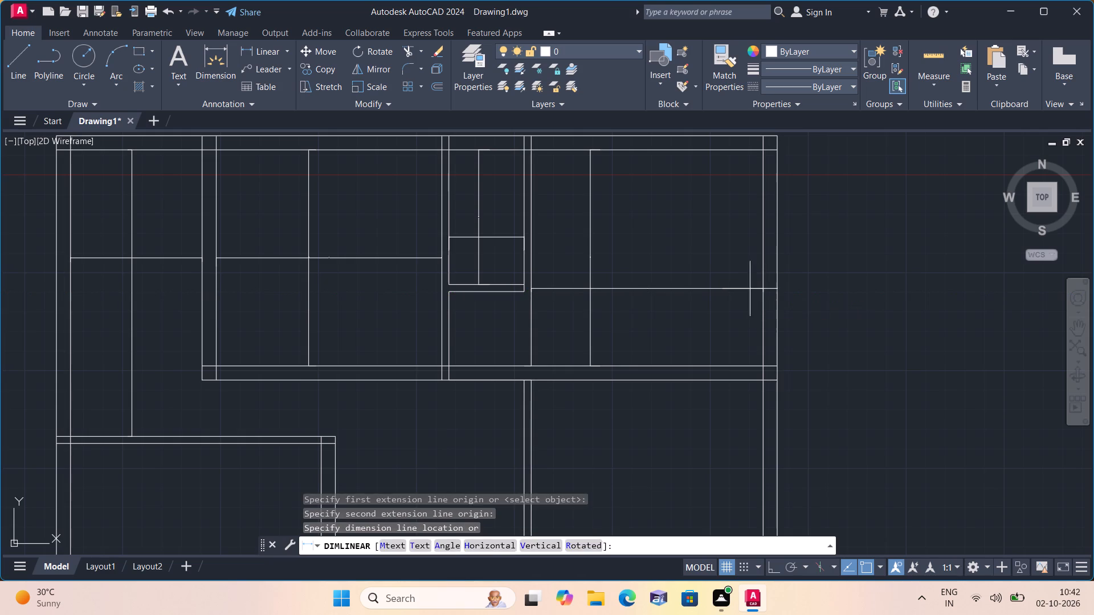
click(742, 285)
Add vertical and horizontal linear dimensions inside the left-side room directly below the plan's upper-left space.
click(264, 50)
scroll(292, 94, down, 3)
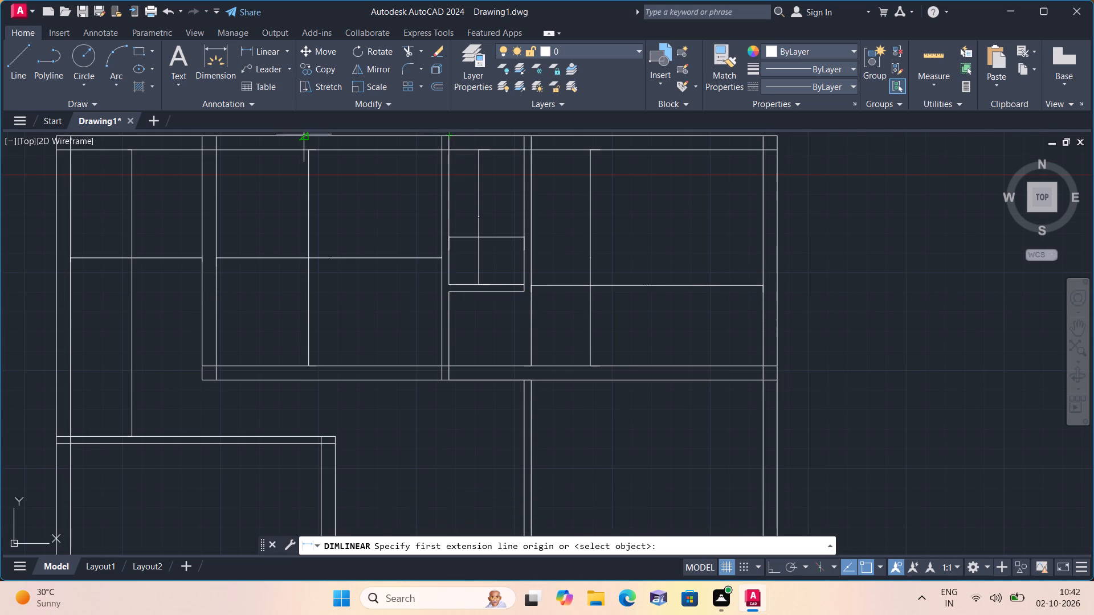
middle_drag(270, 356, 271, 252)
scroll(238, 260, up, 1)
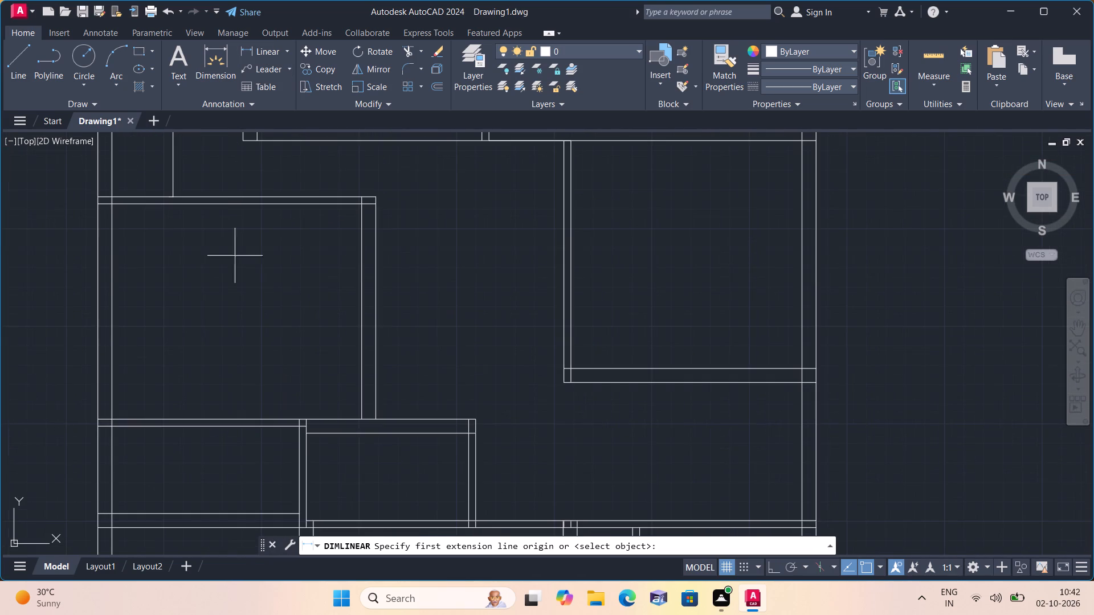
click(232, 206)
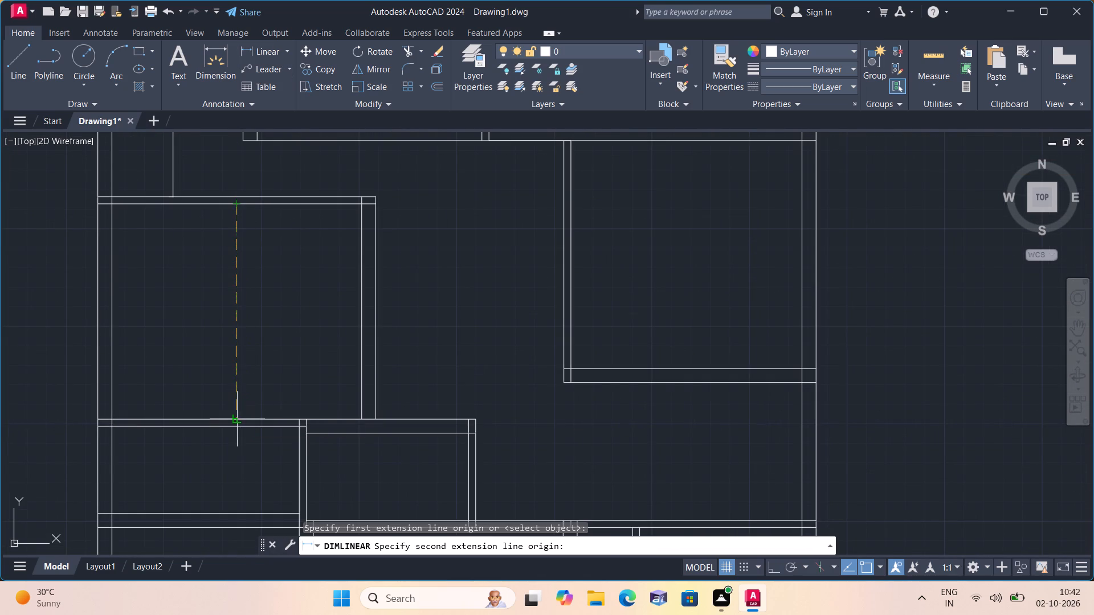
click(236, 417)
click(227, 384)
click(260, 46)
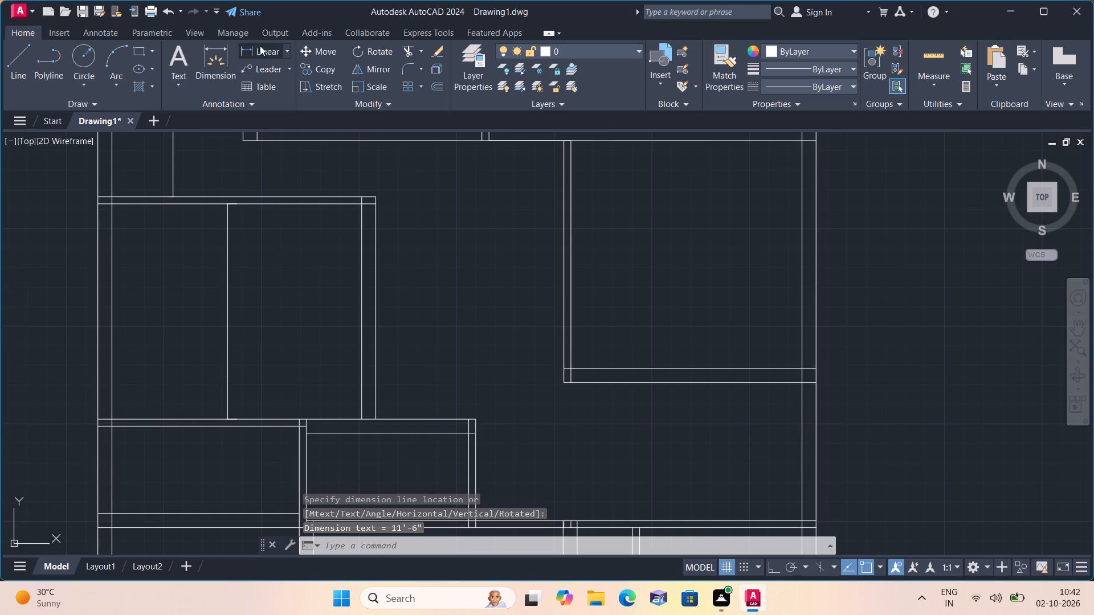
click(365, 308)
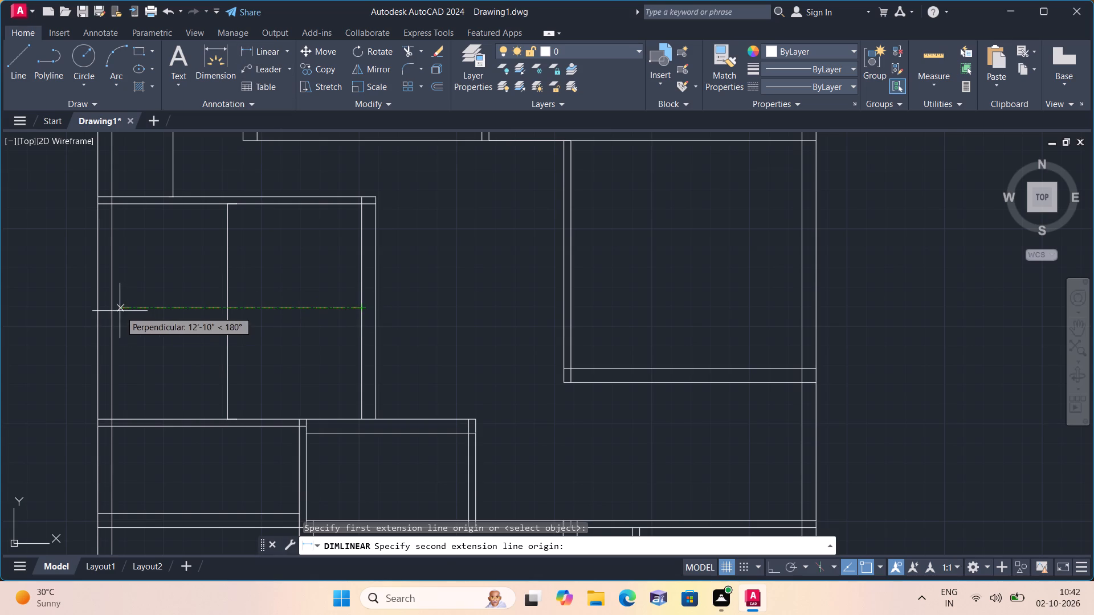
click(115, 308)
click(192, 308)
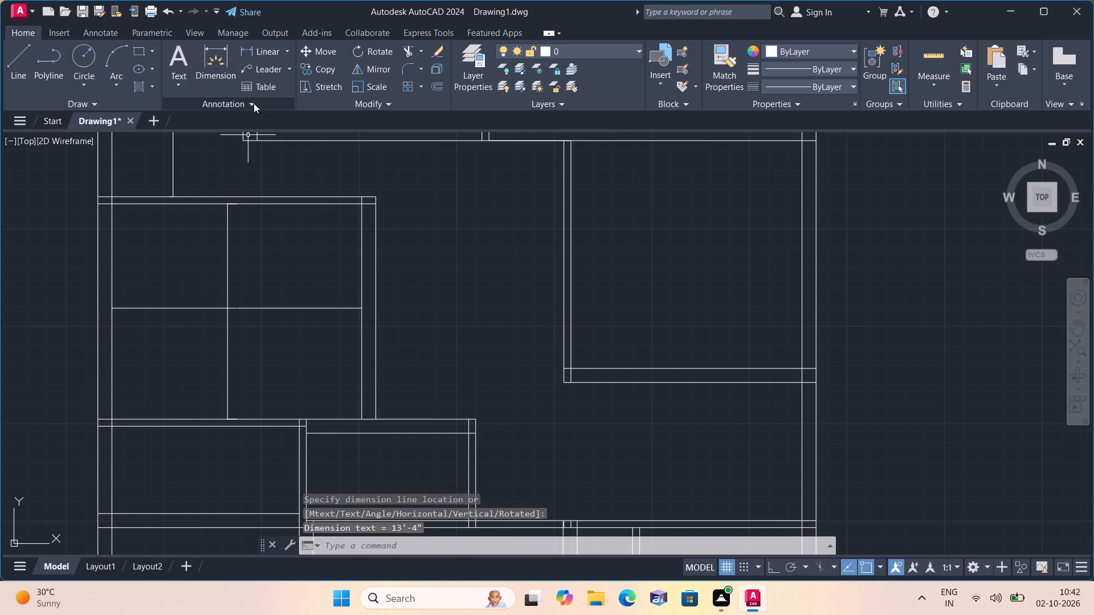
Add a vertical linear dimension across the passage between the upper middle room's bottom wall and the left-side room's top wall.
click(264, 50)
scroll(335, 166, down, 1)
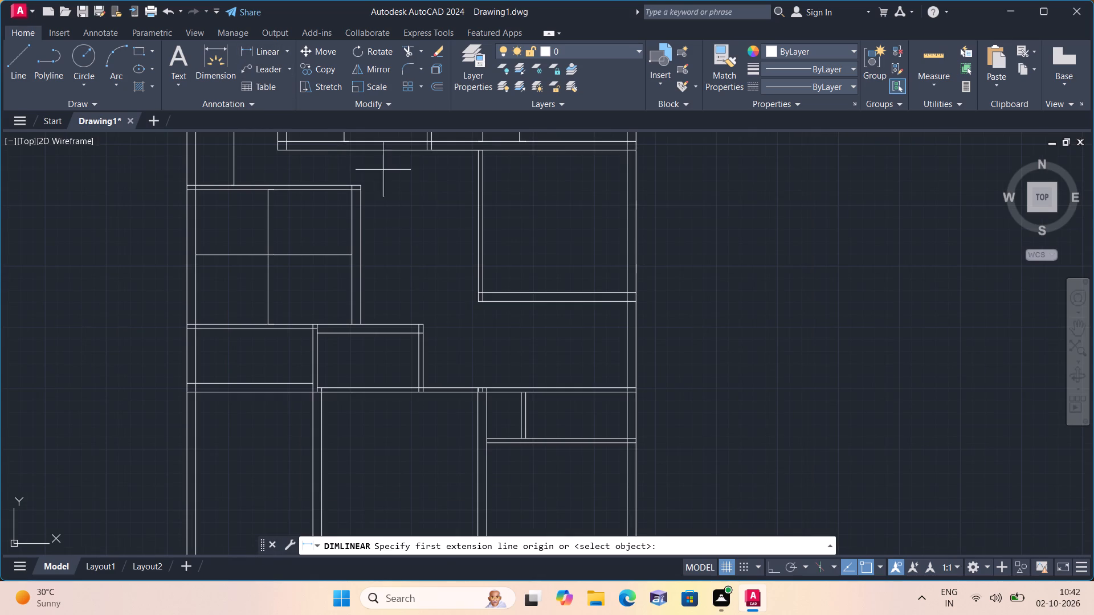
scroll(357, 158, up, 2)
click(330, 143)
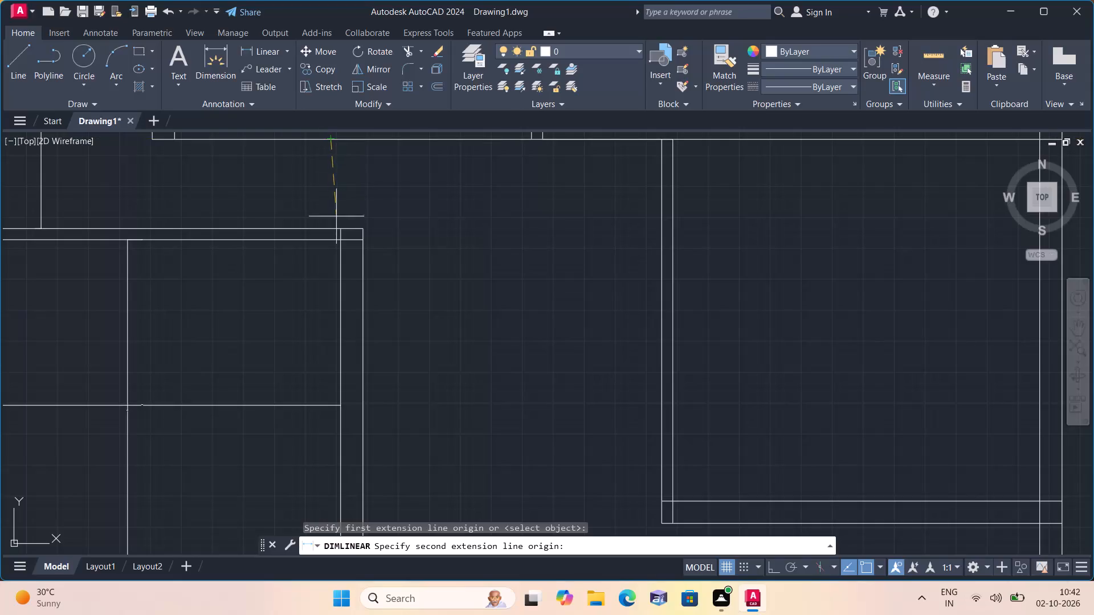
click(334, 226)
click(321, 202)
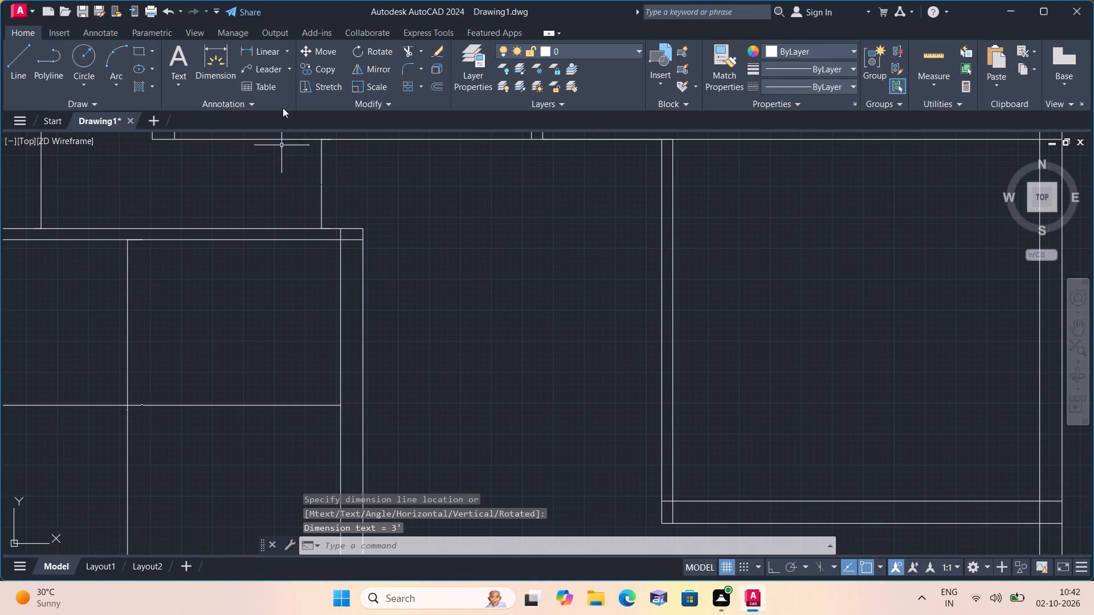
Add vertical and horizontal linear dimensions between the inner wall faces of the right-side room below the upper-right room.
click(262, 51)
scroll(552, 324, down, 1)
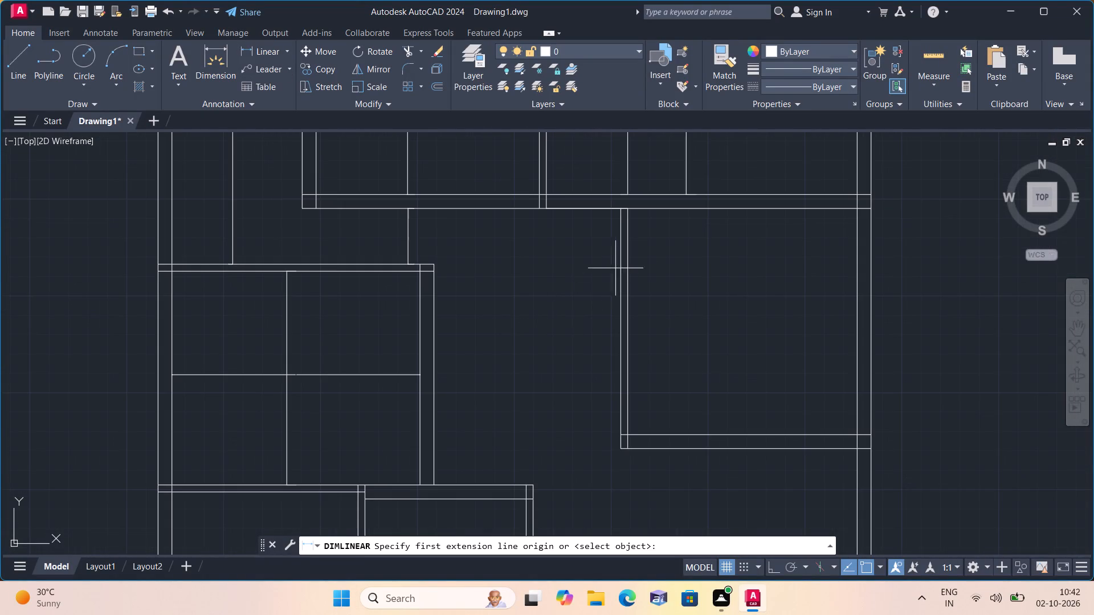
click(677, 206)
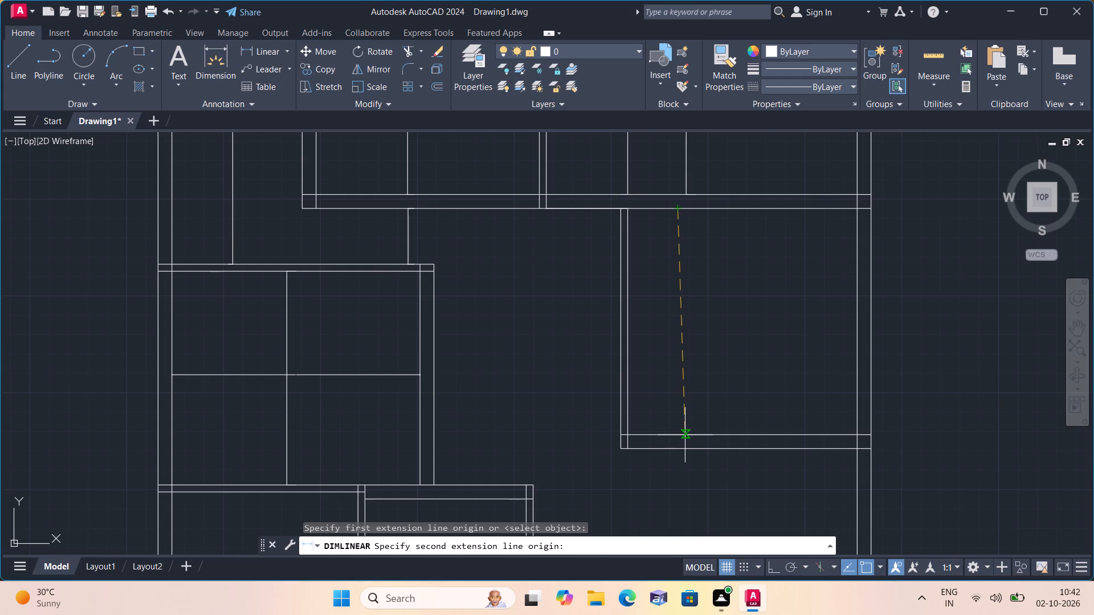
click(679, 437)
click(670, 403)
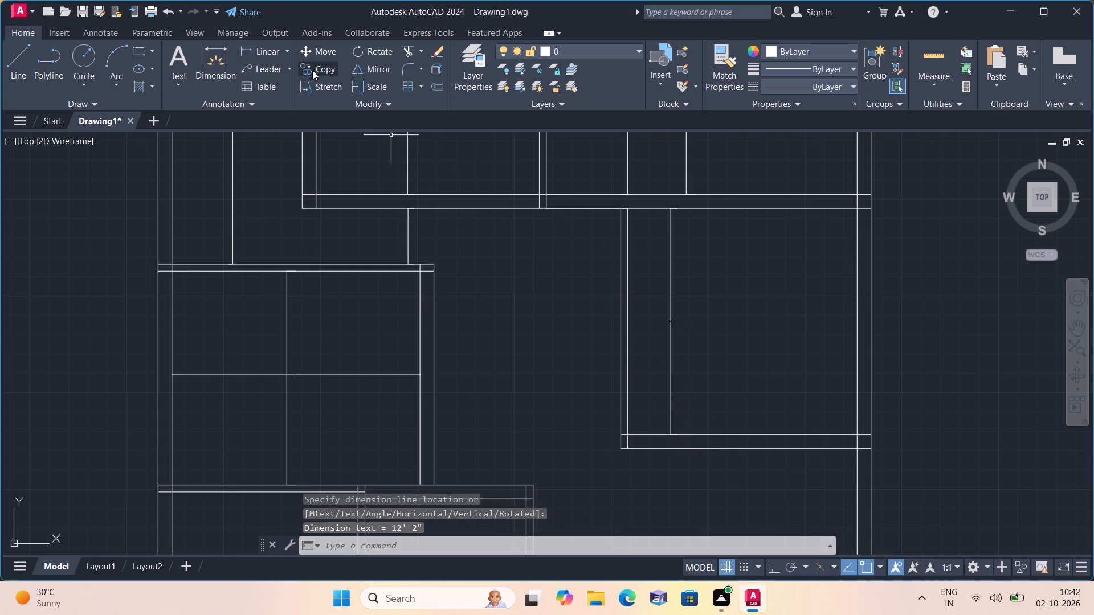
click(266, 49)
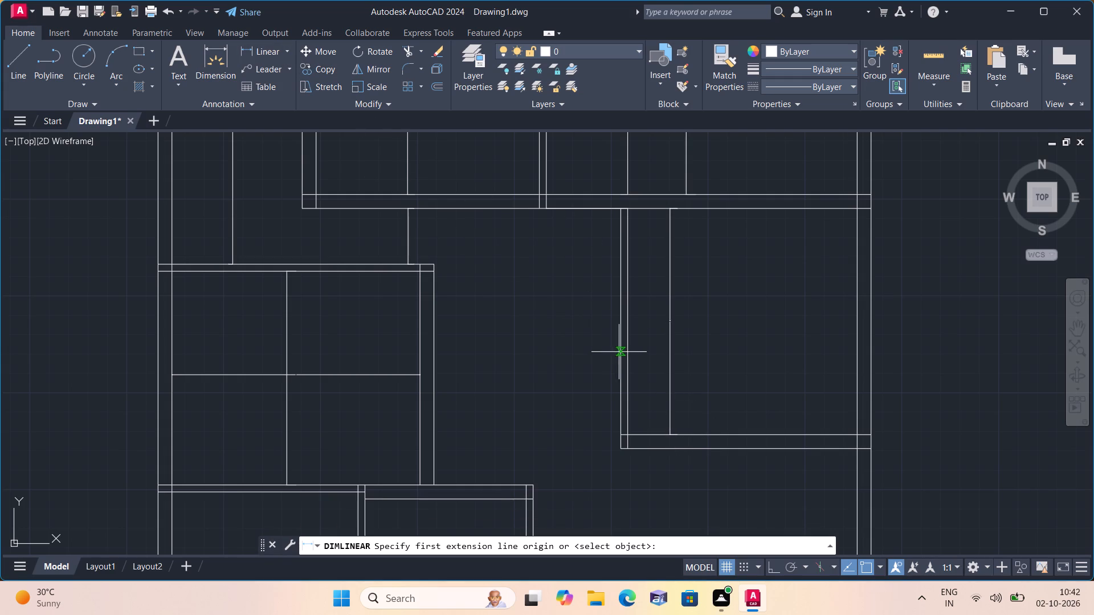
click(626, 343)
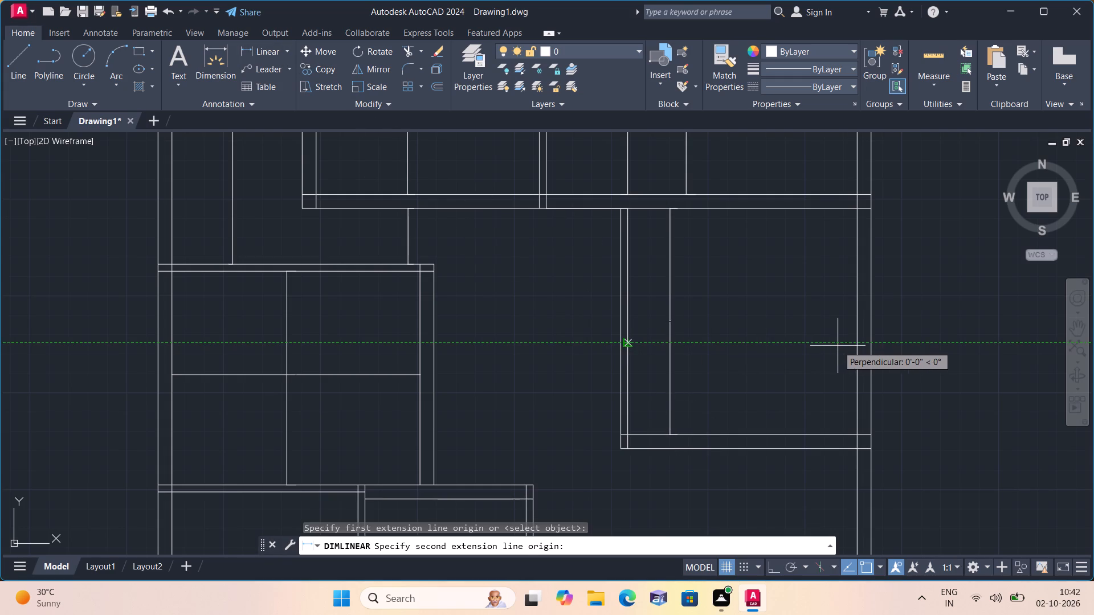
click(853, 342)
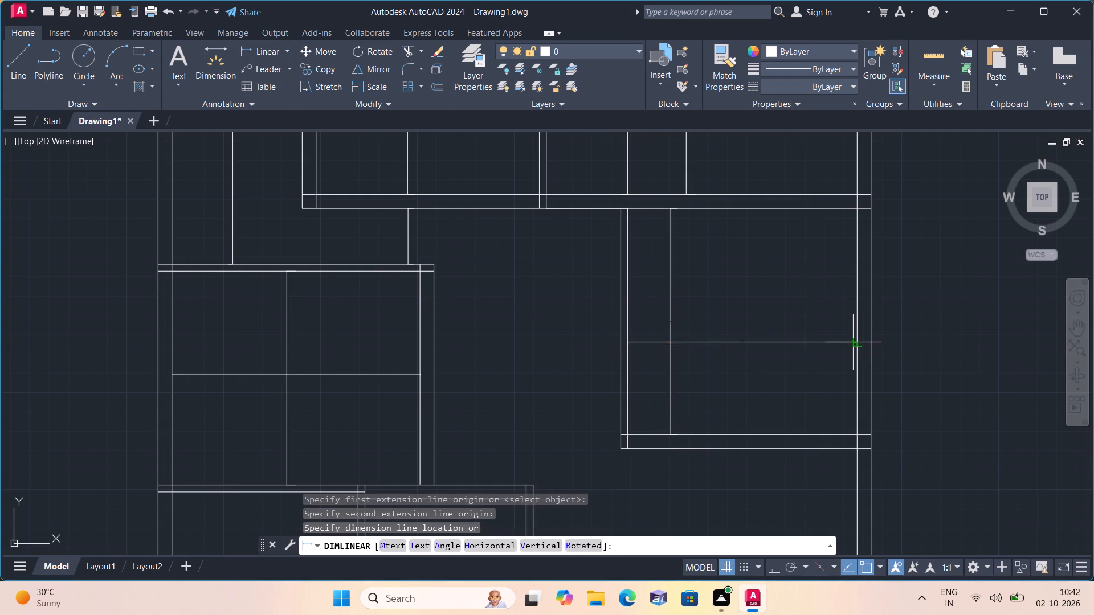
click(840, 335)
Add vertical and horizontal linear dimensions inside the small room against the left outer wall, below the dimensioned left-side room.
click(274, 50)
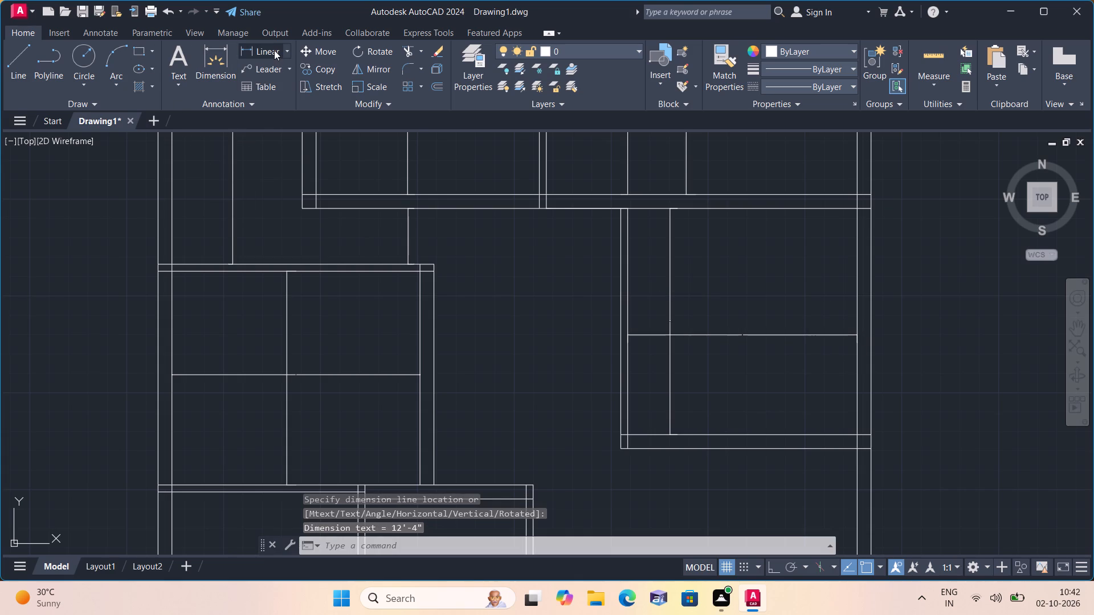
scroll(305, 291, down, 2)
scroll(411, 355, down, 1)
middle_drag(411, 355, 386, 296)
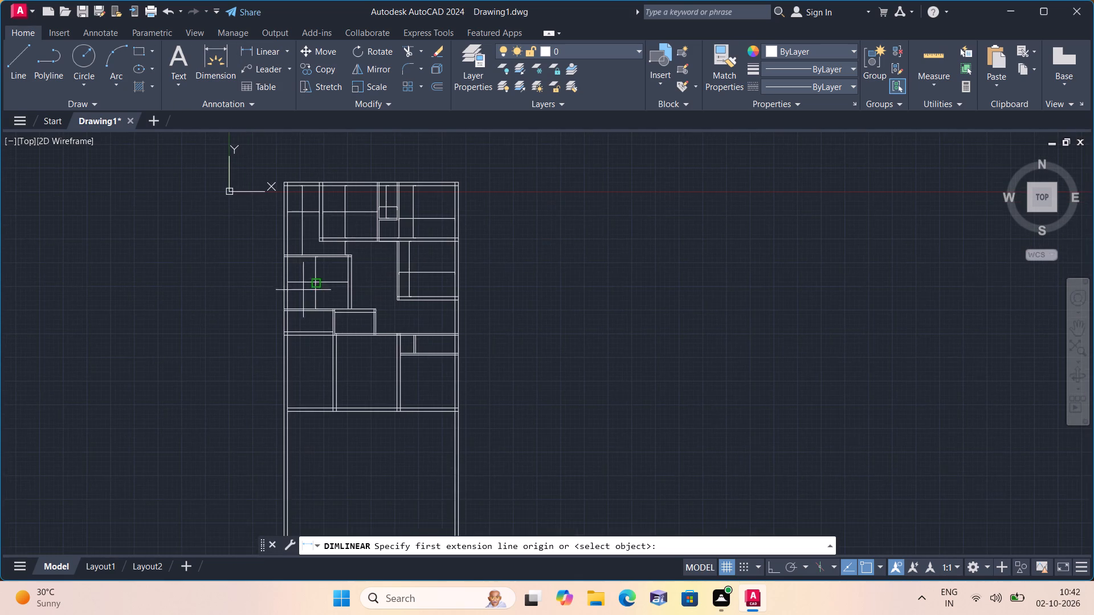
scroll(295, 310, up, 3)
click(333, 314)
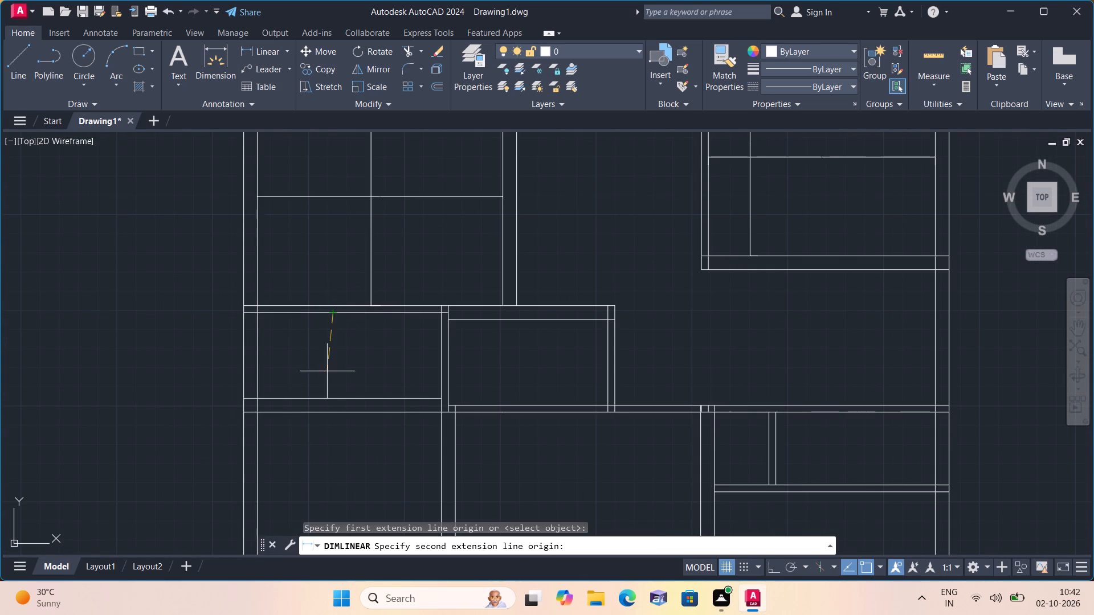
click(332, 398)
click(328, 377)
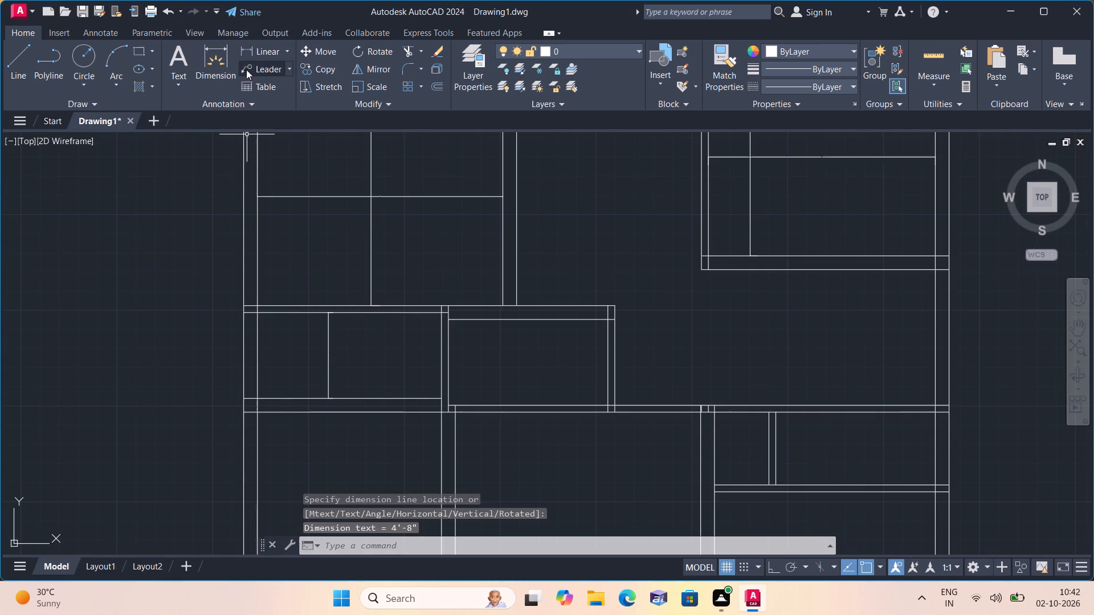
click(266, 54)
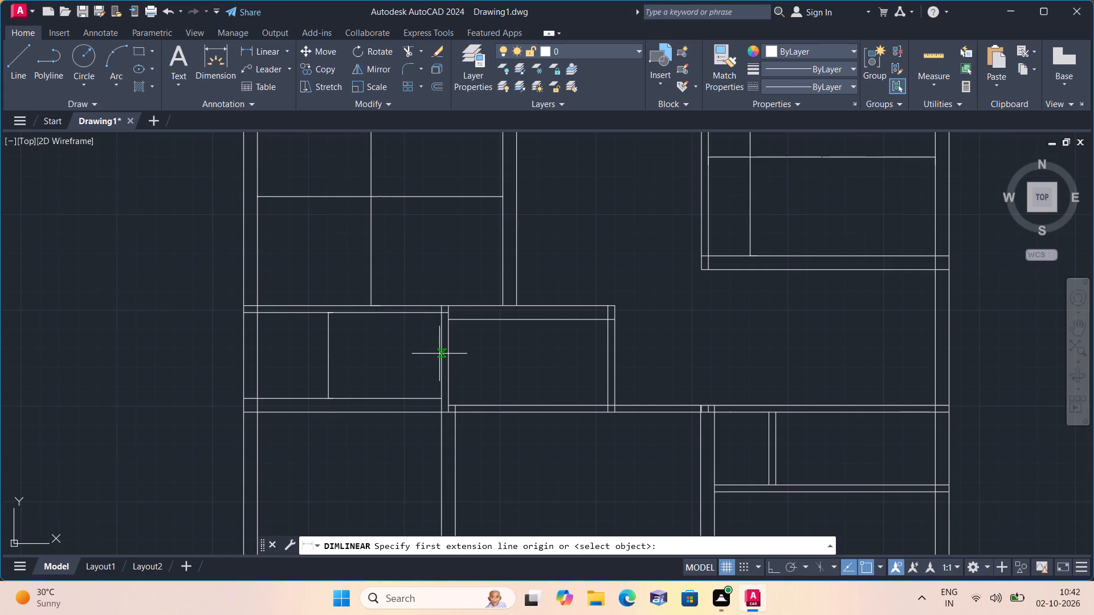
click(440, 354)
click(262, 356)
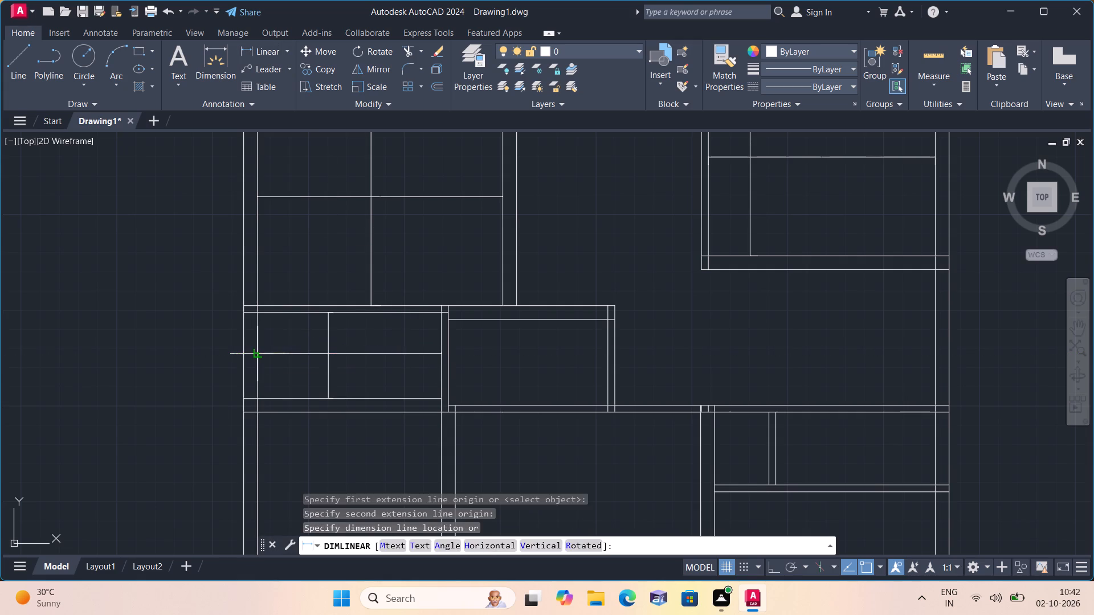
click(277, 359)
Add vertical and horizontal linear dimensions inside the small room adjoining the right side of the small left-wall room.
click(255, 47)
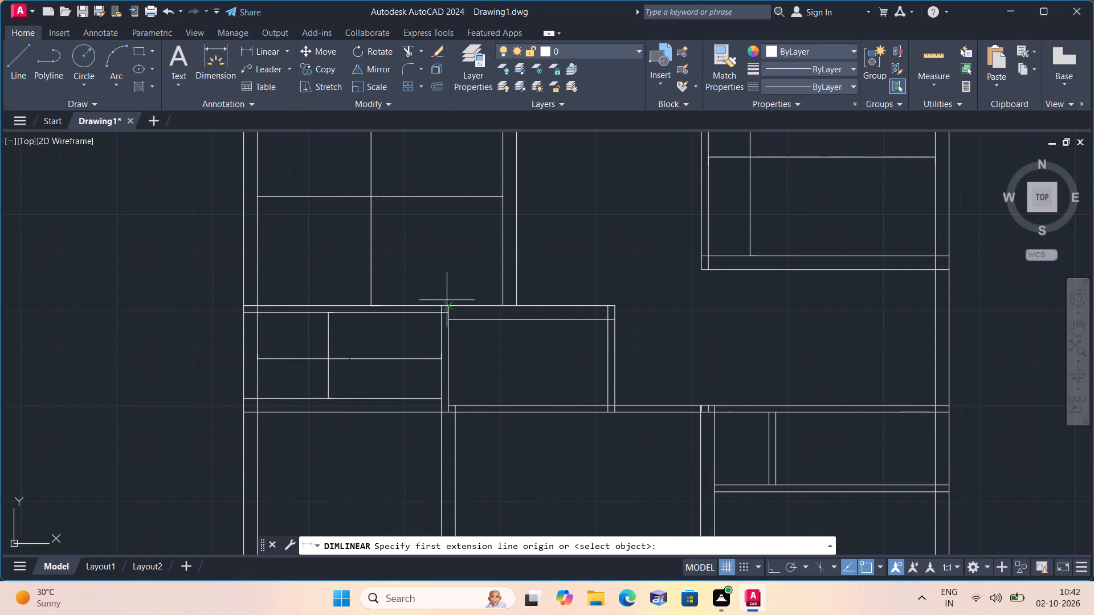
click(505, 319)
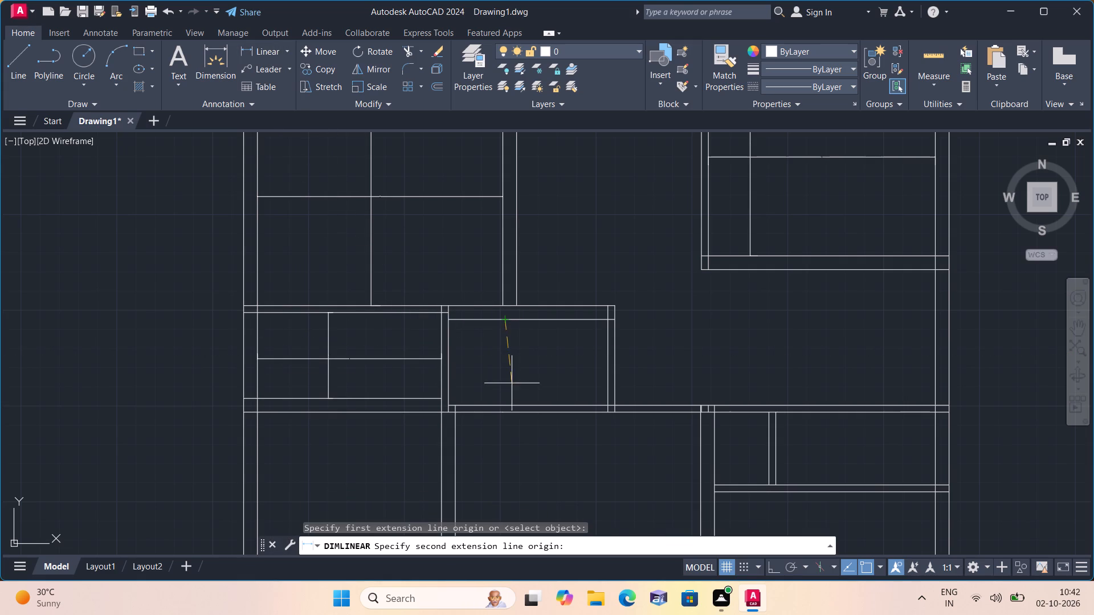
click(501, 408)
click(501, 400)
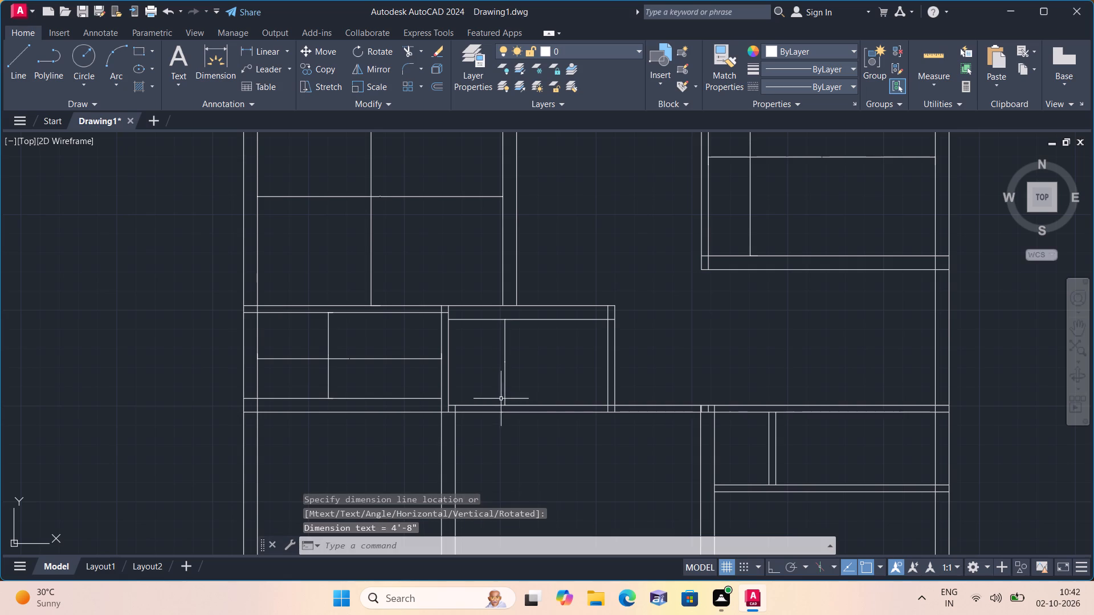
click(268, 50)
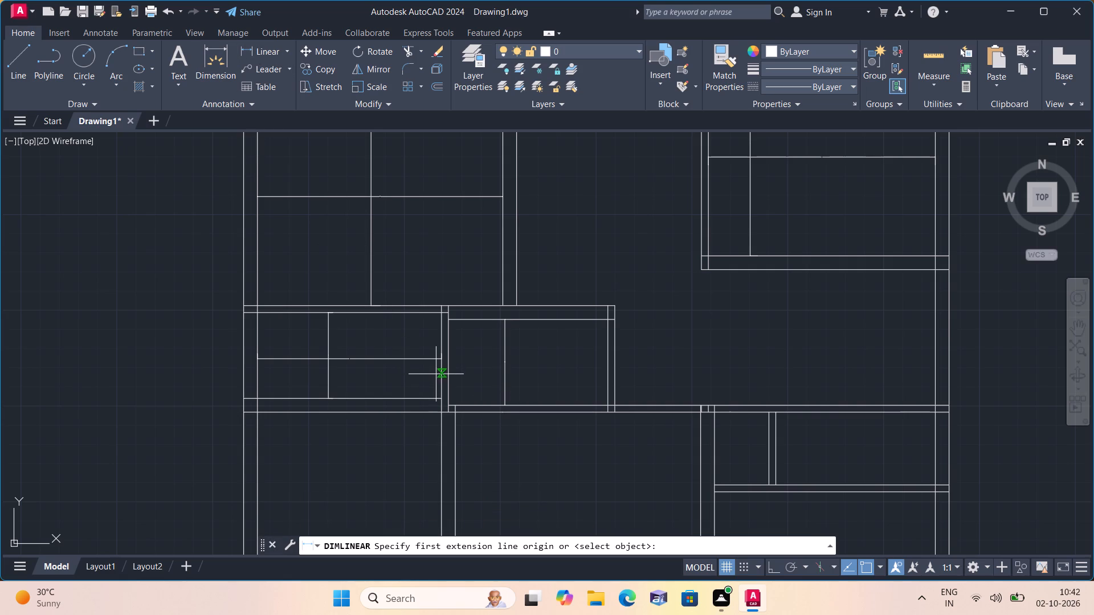
click(447, 372)
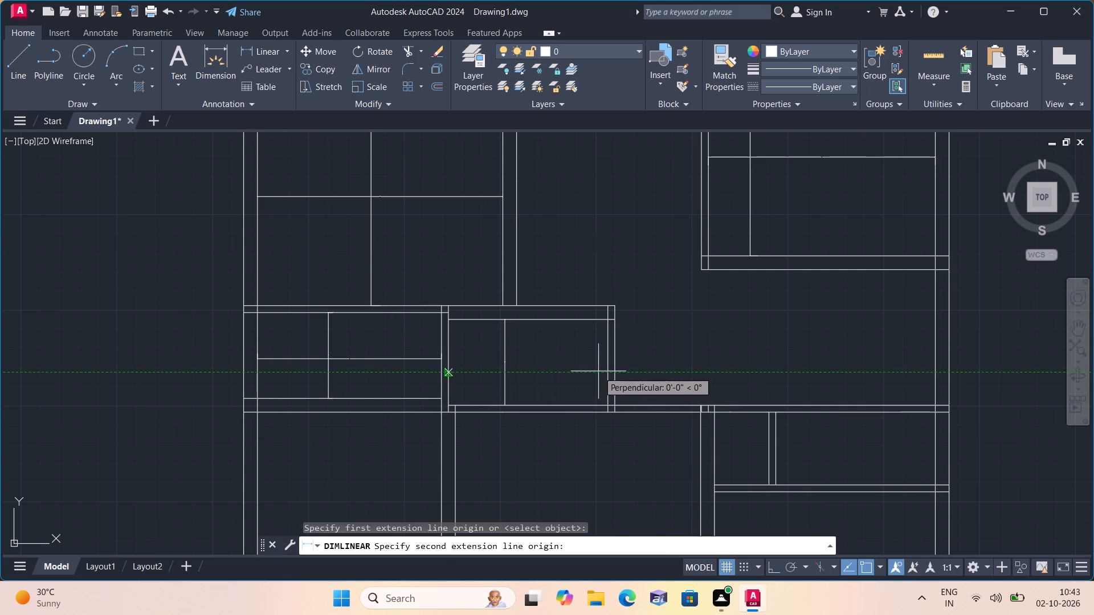
click(610, 372)
click(572, 357)
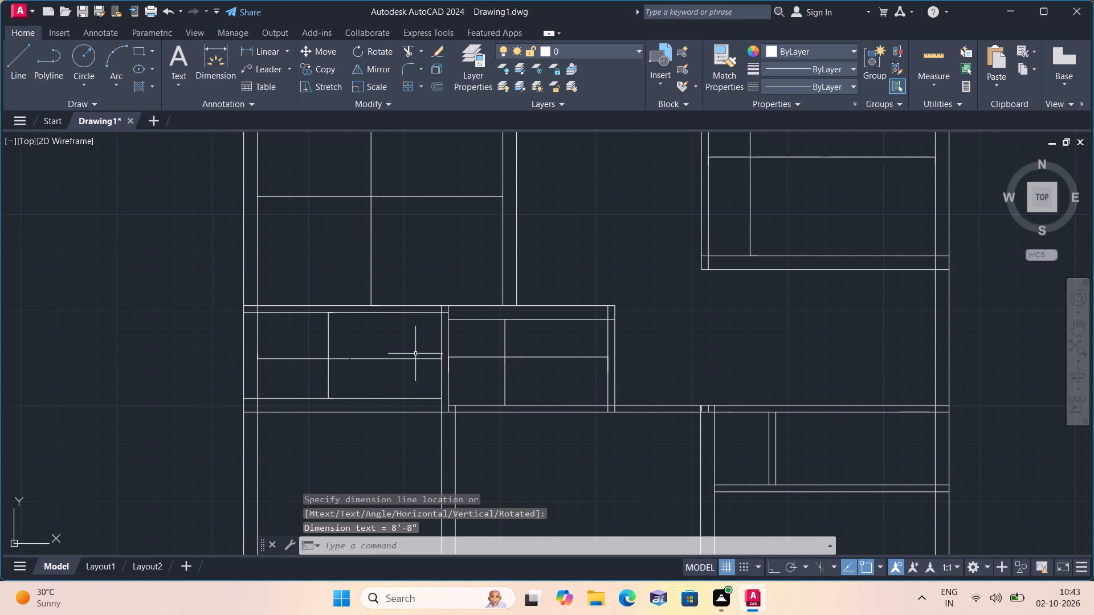
Add vertical and horizontal linear dimensions between the inner wall faces of the bottom-row room against the left outer wall.
scroll(368, 376, down, 1)
middle_drag(273, 370, 154, 307)
scroll(213, 335, down, 1)
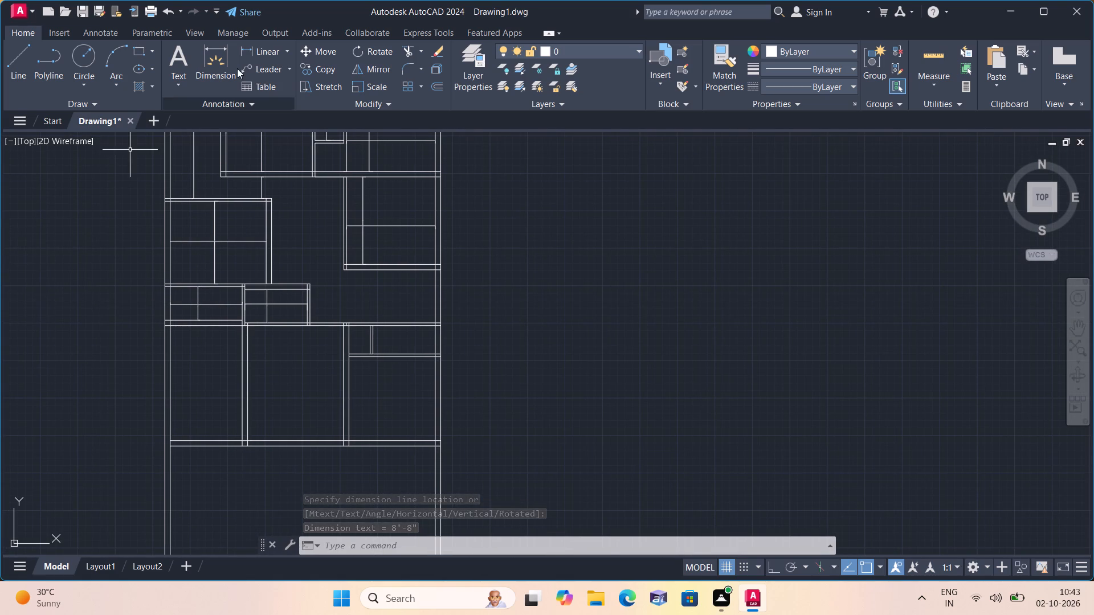
click(266, 52)
scroll(288, 387, up, 1)
middle_drag(282, 382, 277, 379)
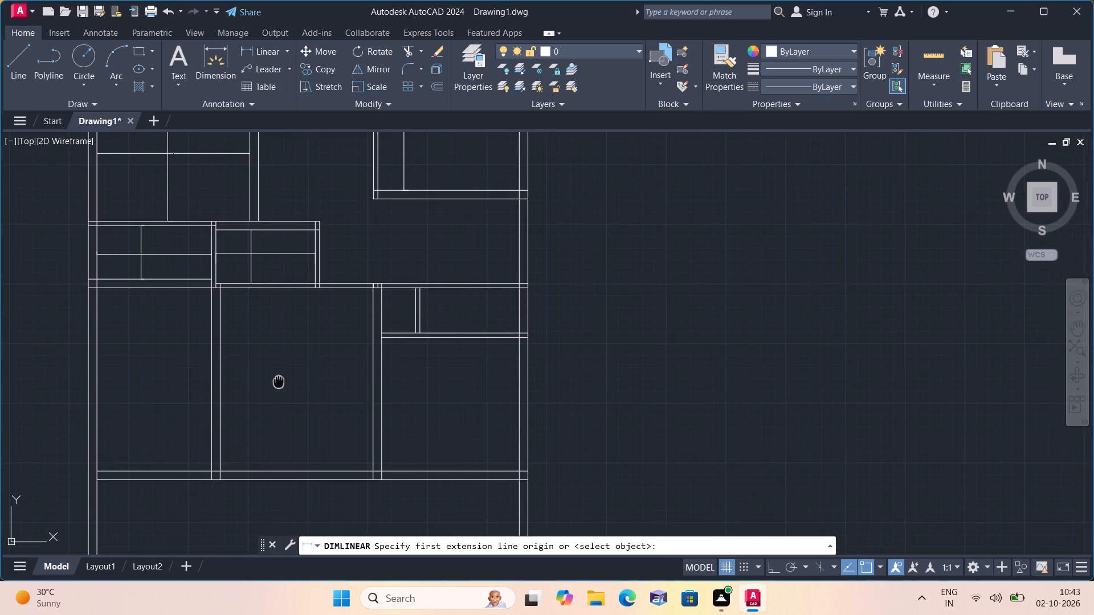
middle_drag(277, 379, 337, 270)
scroll(330, 268, down, 1)
scroll(260, 231, up, 2)
click(255, 184)
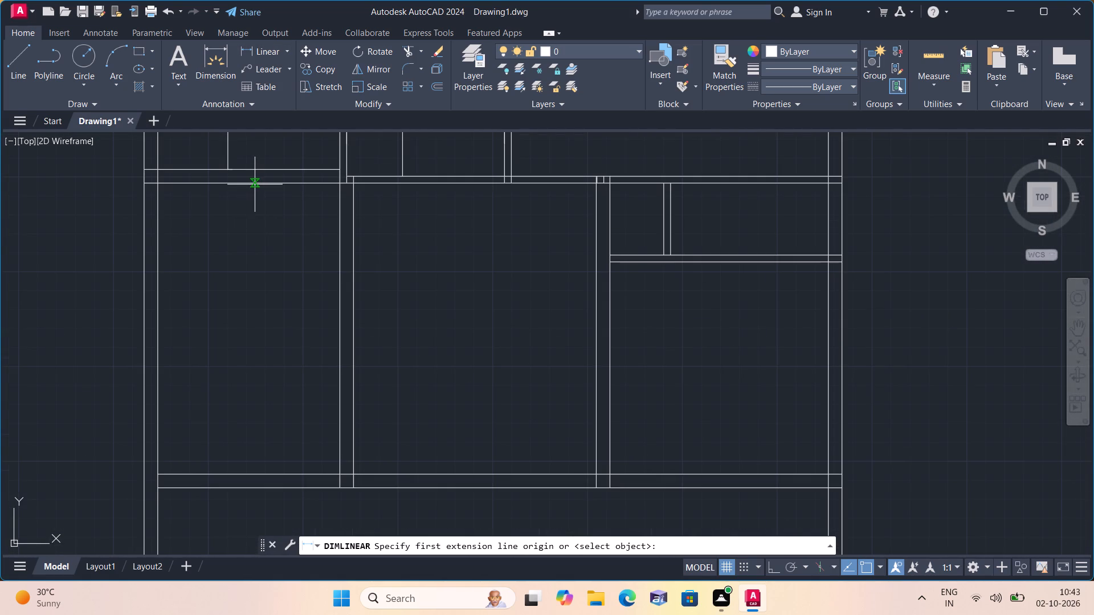
click(254, 471)
drag(246, 442, 244, 436)
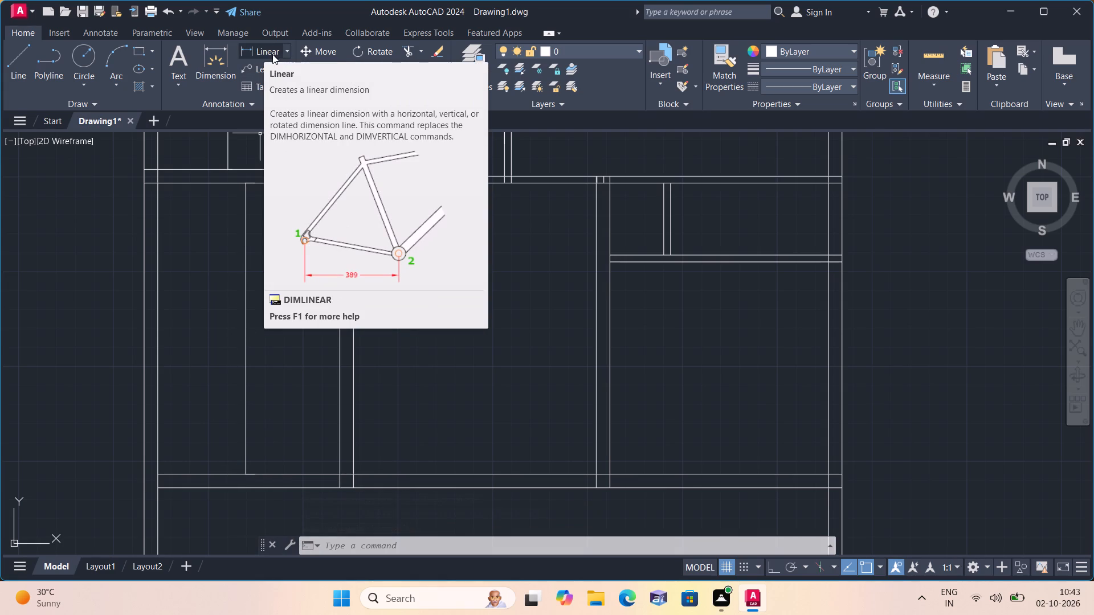
click(269, 47)
scroll(324, 303, up, 1)
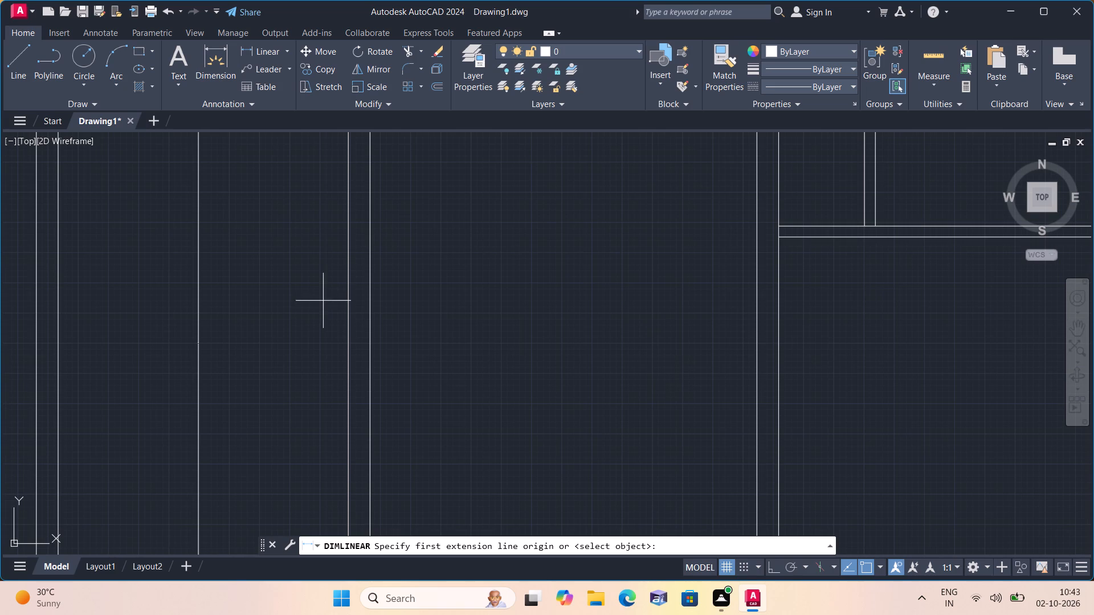
click(349, 322)
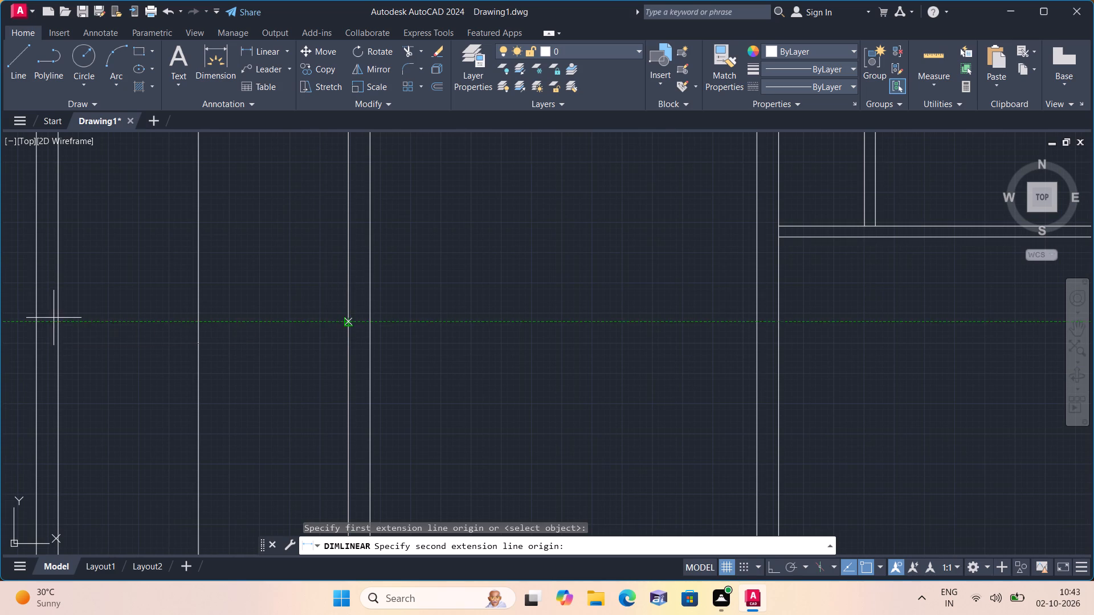
click(59, 319)
click(62, 321)
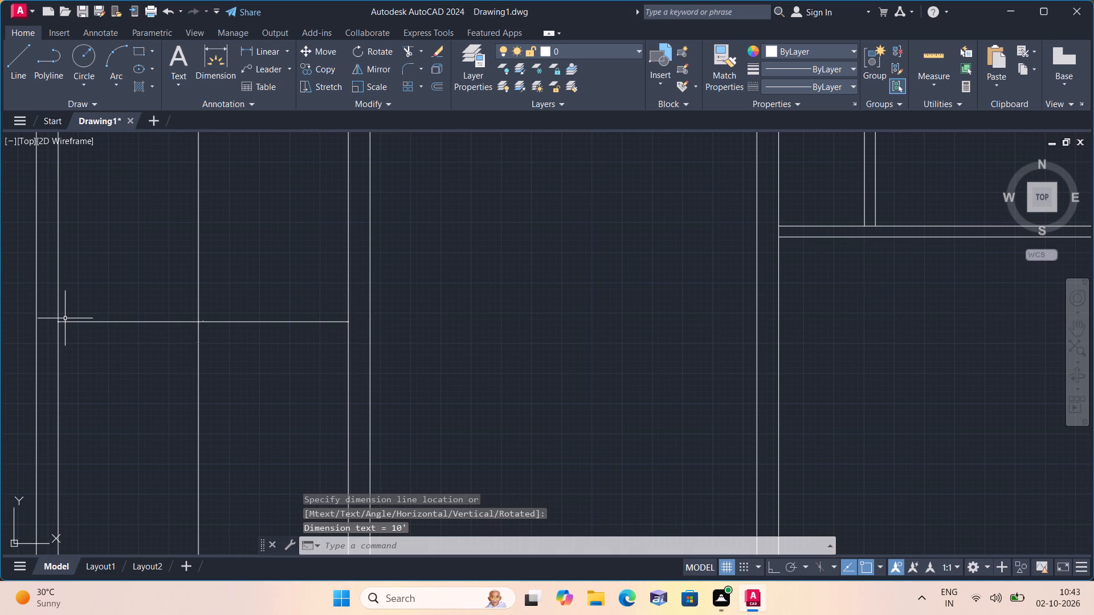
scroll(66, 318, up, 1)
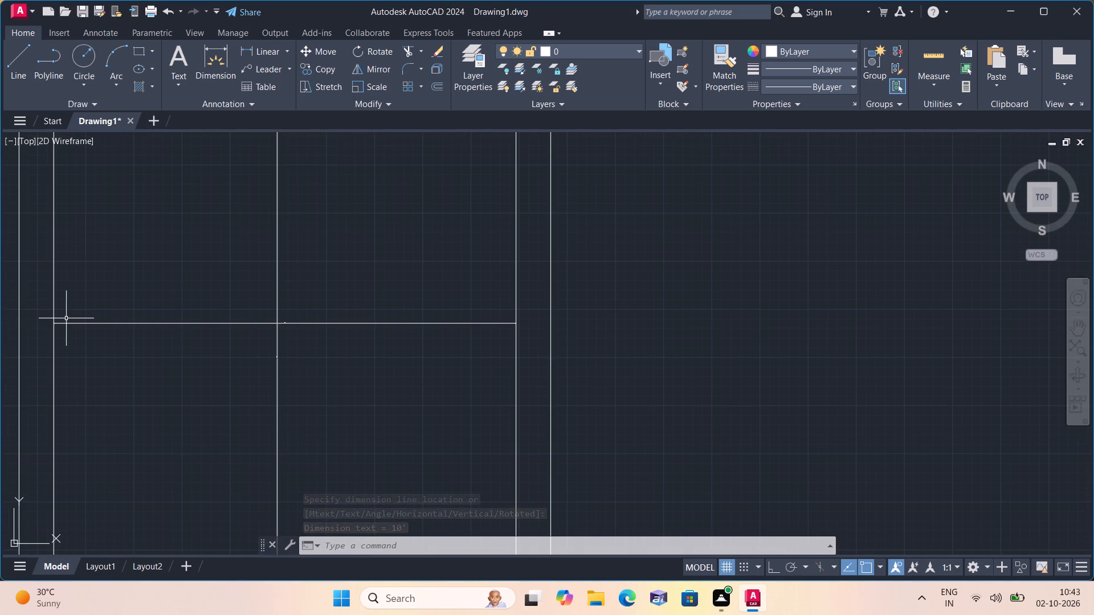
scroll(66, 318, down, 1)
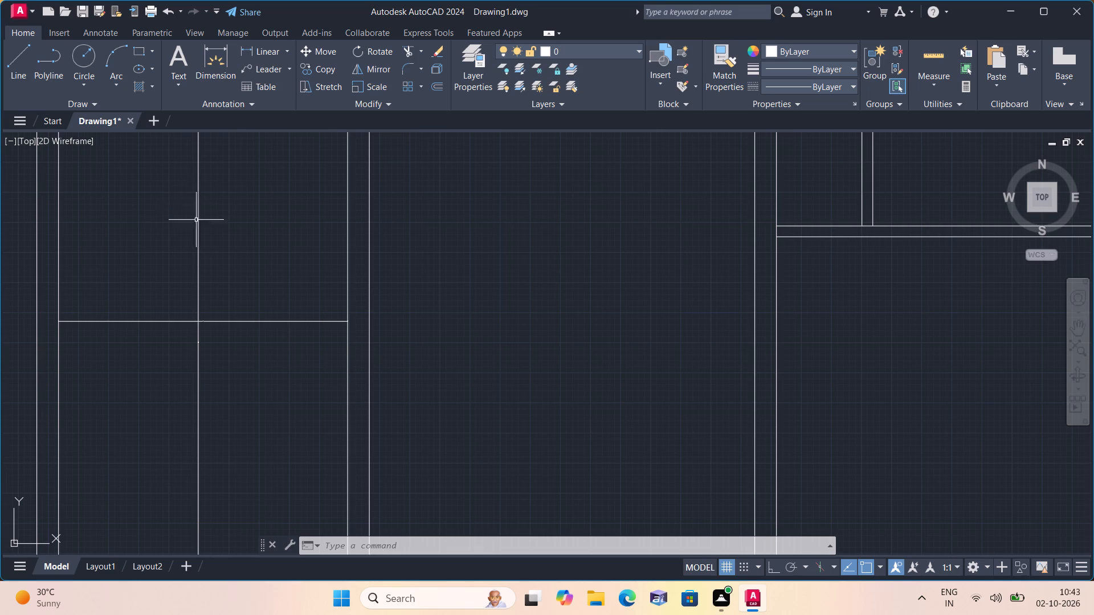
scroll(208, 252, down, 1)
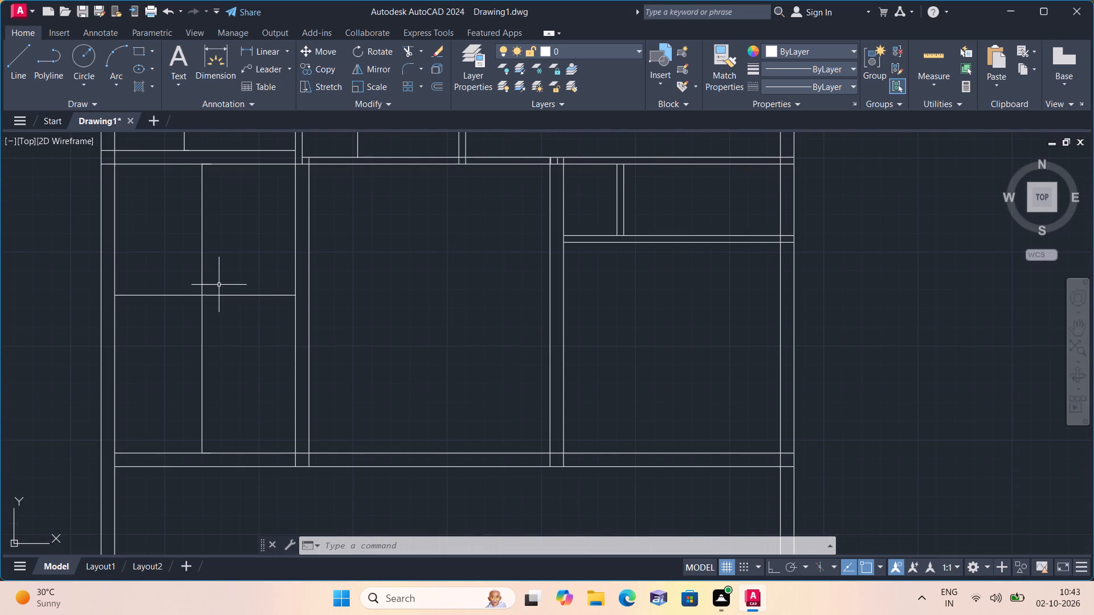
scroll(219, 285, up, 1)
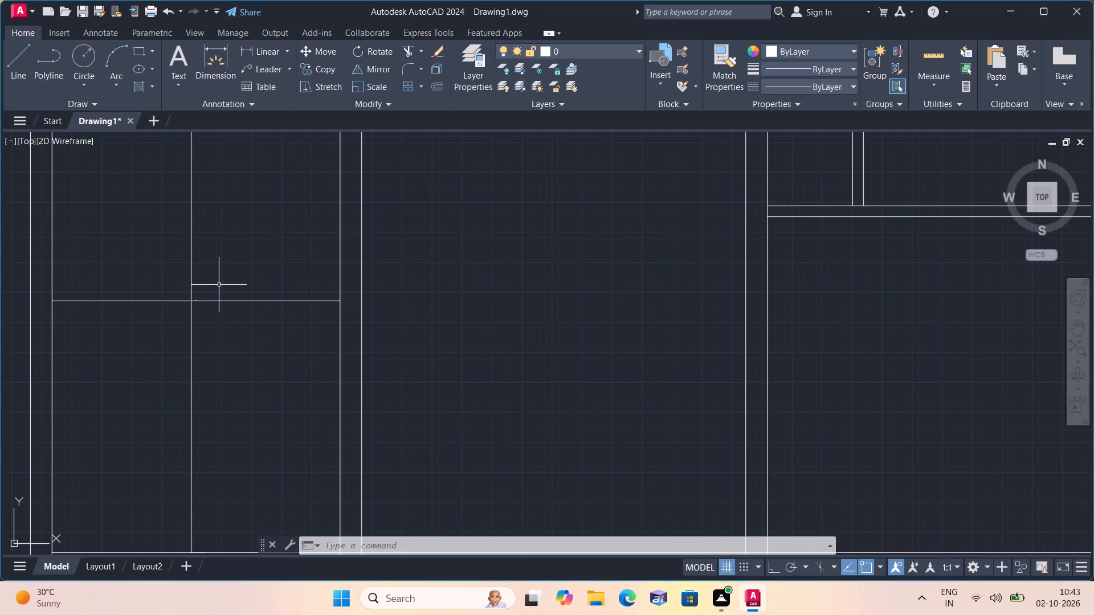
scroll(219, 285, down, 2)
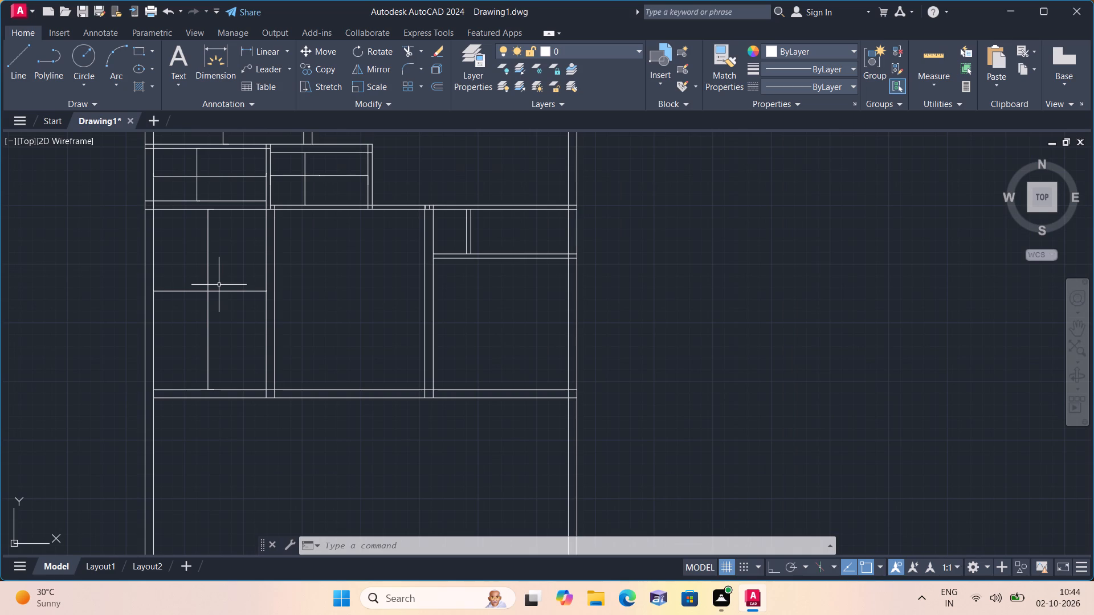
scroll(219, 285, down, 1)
Add horizontal and vertical linear dimensions between the inner wall faces of the middle room in the bottom row.
scroll(219, 285, down, 1)
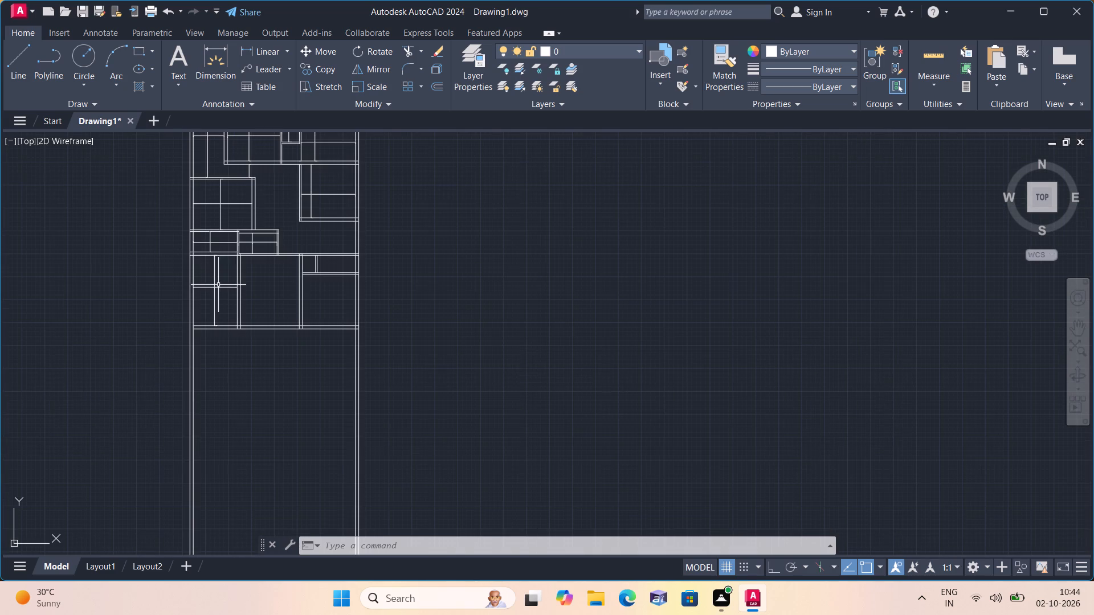
click(272, 47)
scroll(272, 321, up, 1)
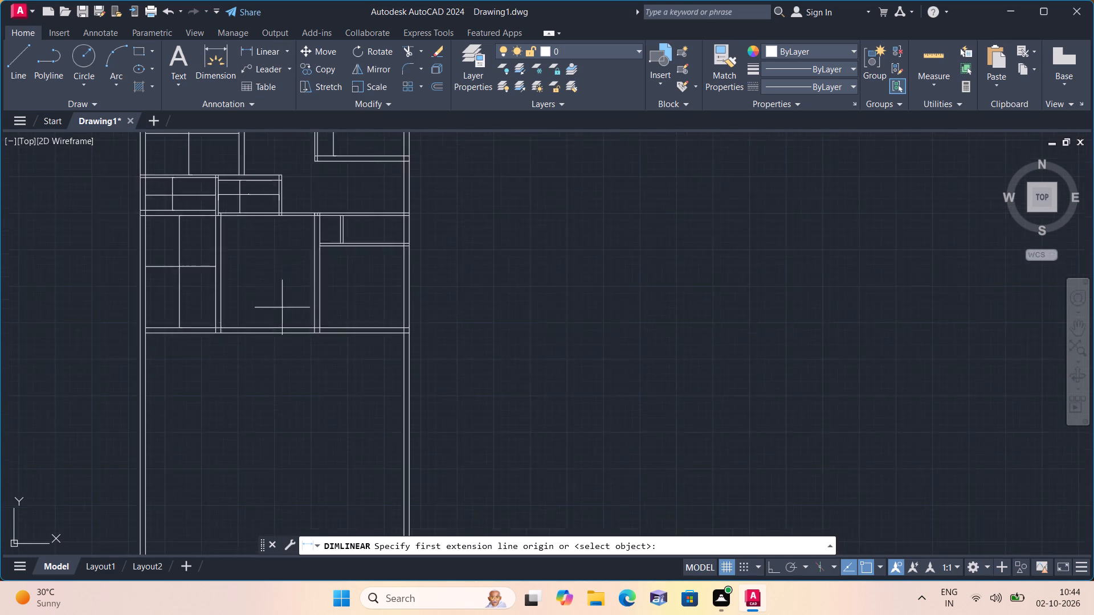
scroll(285, 305, up, 1)
click(330, 282)
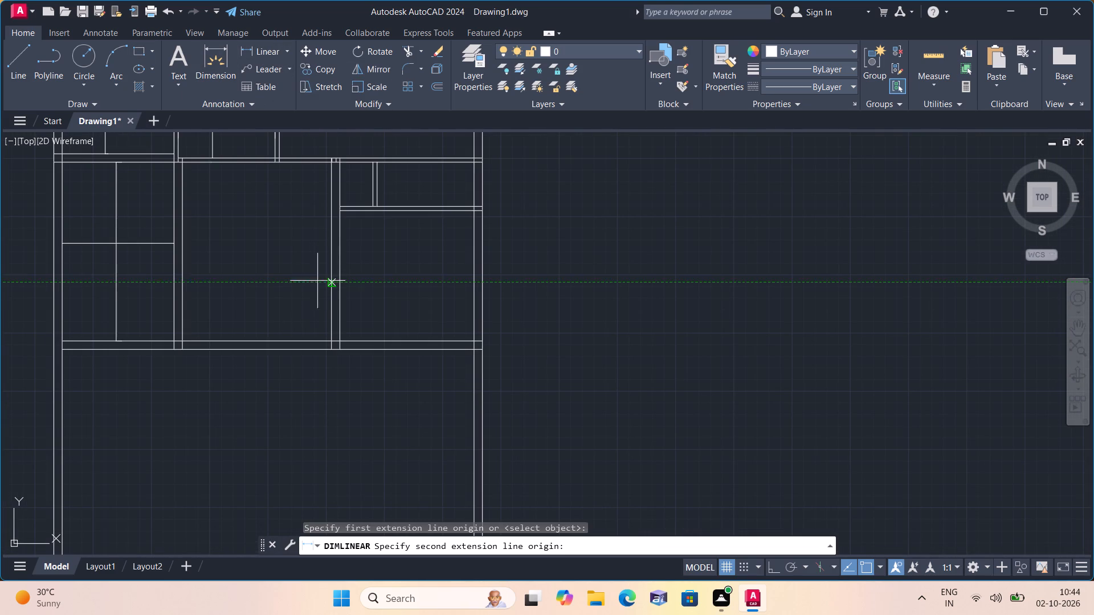
click(183, 277)
click(223, 297)
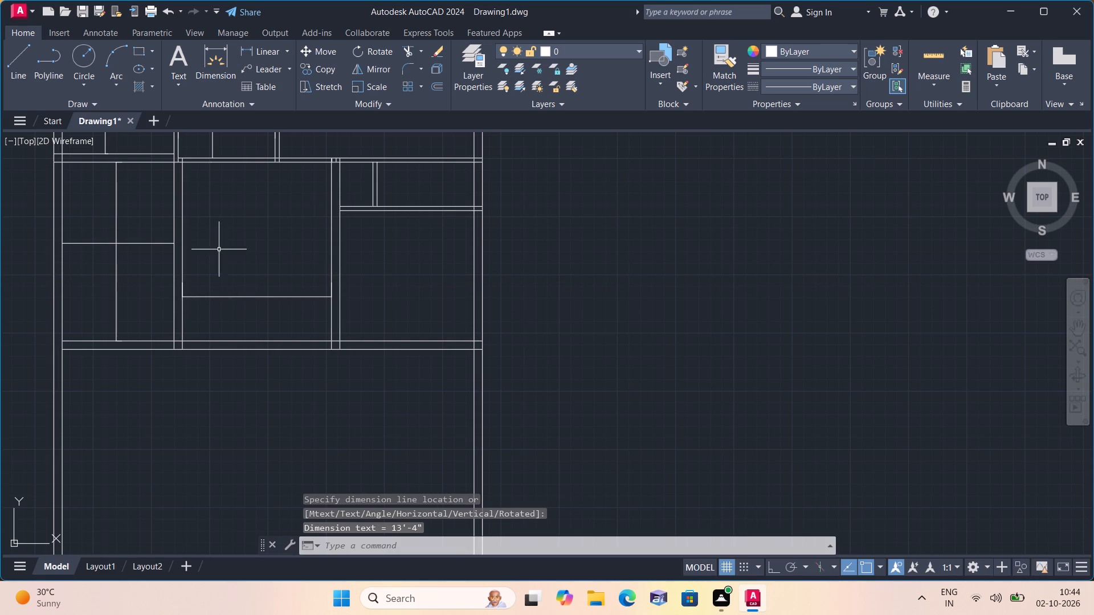
click(263, 49)
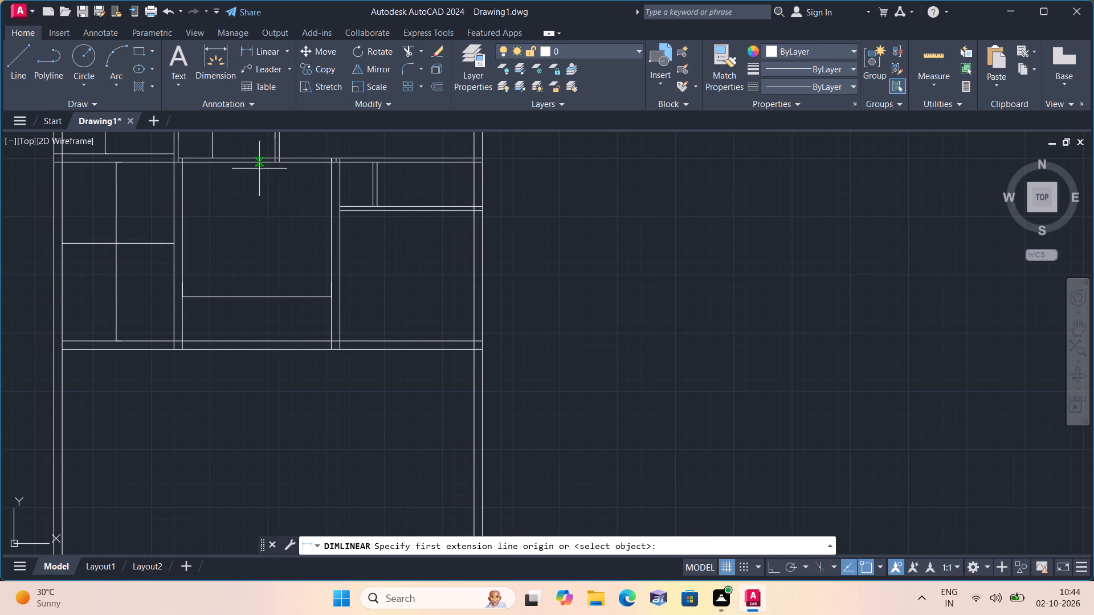
click(258, 165)
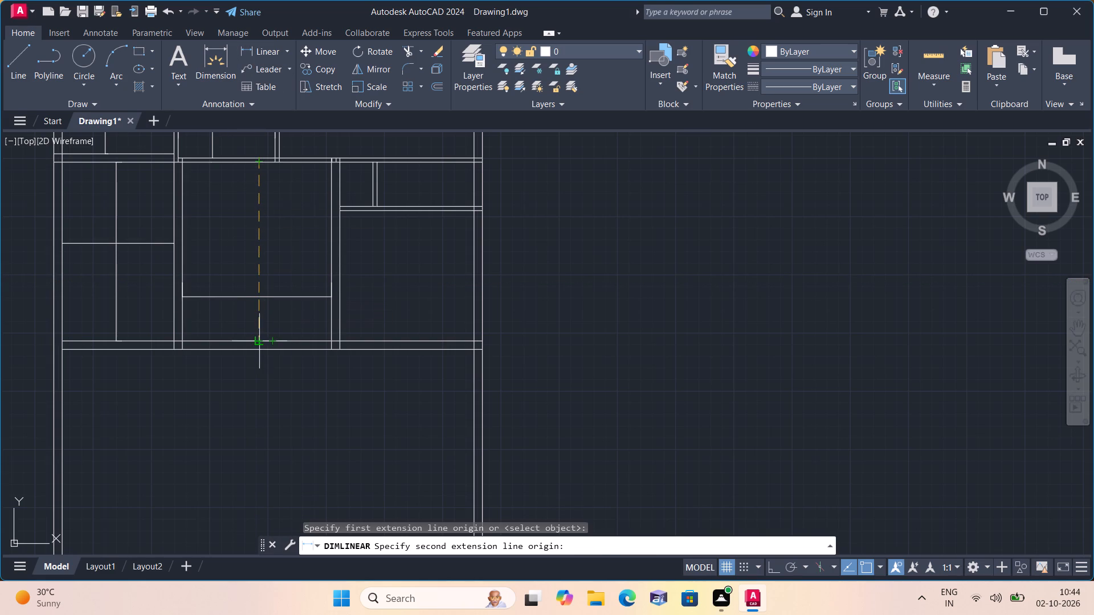
click(263, 341)
click(252, 296)
Add vertical and horizontal linear dimensions between the inner wall faces of the bottom-row room against the right outer wall.
click(267, 48)
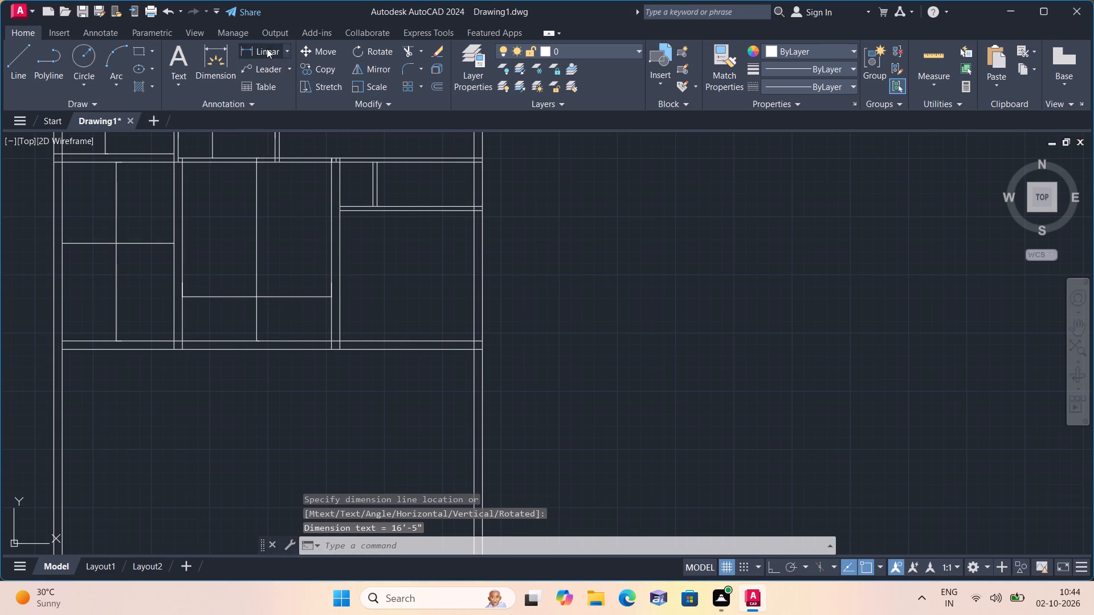
scroll(385, 225, up, 1)
click(396, 200)
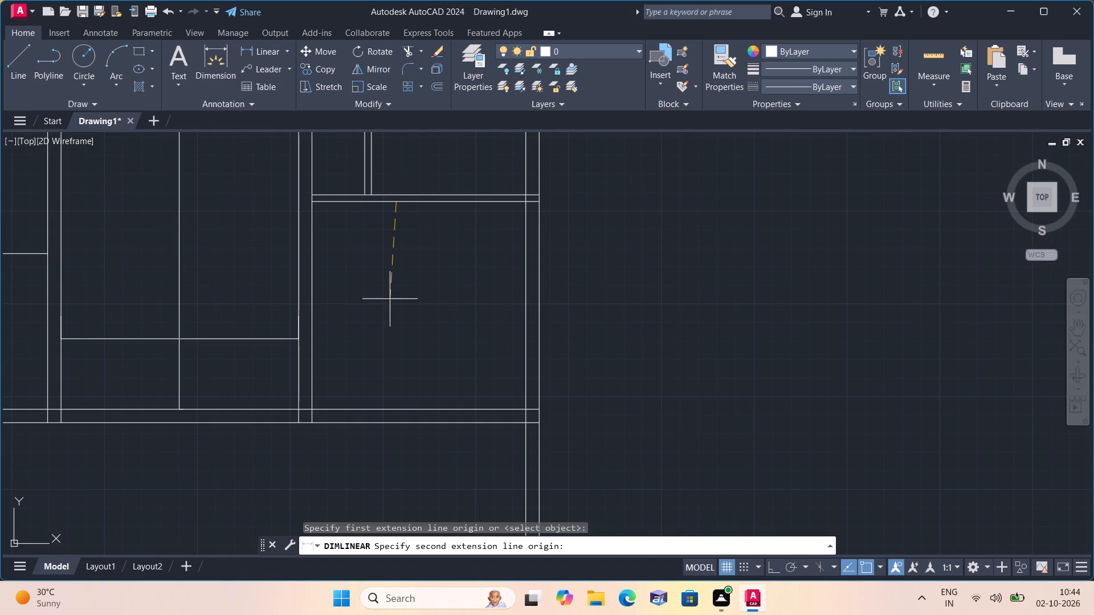
click(391, 409)
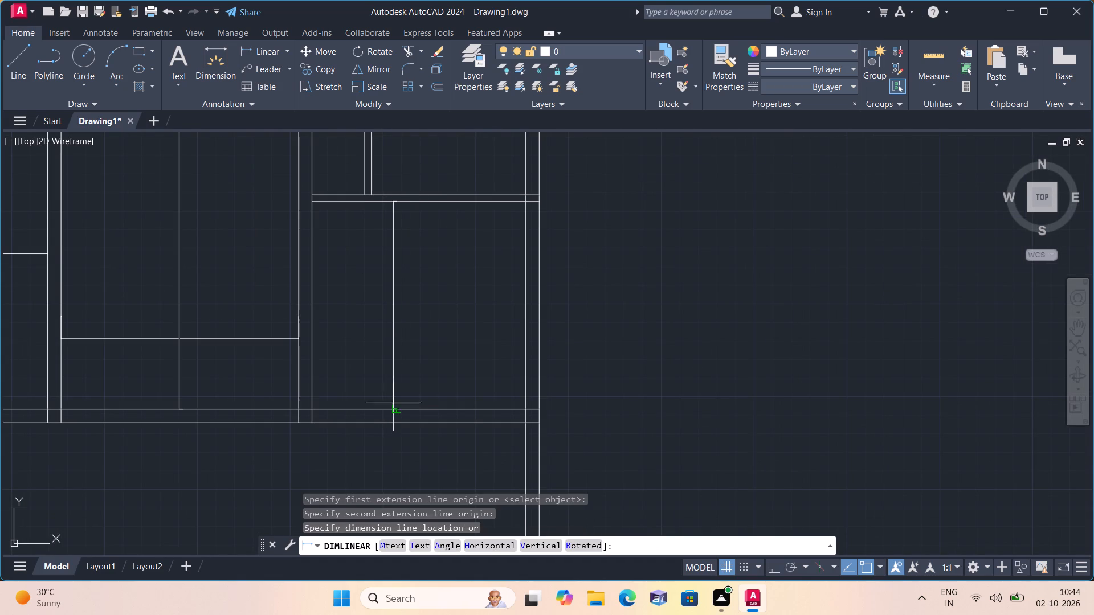
drag(422, 374, 422, 368)
click(263, 54)
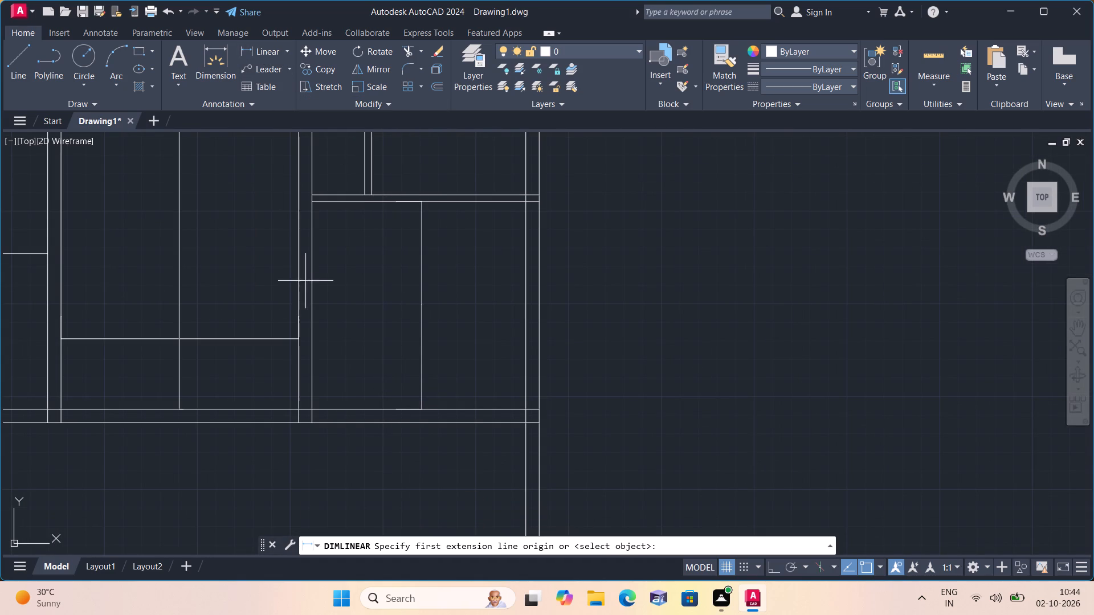
click(312, 289)
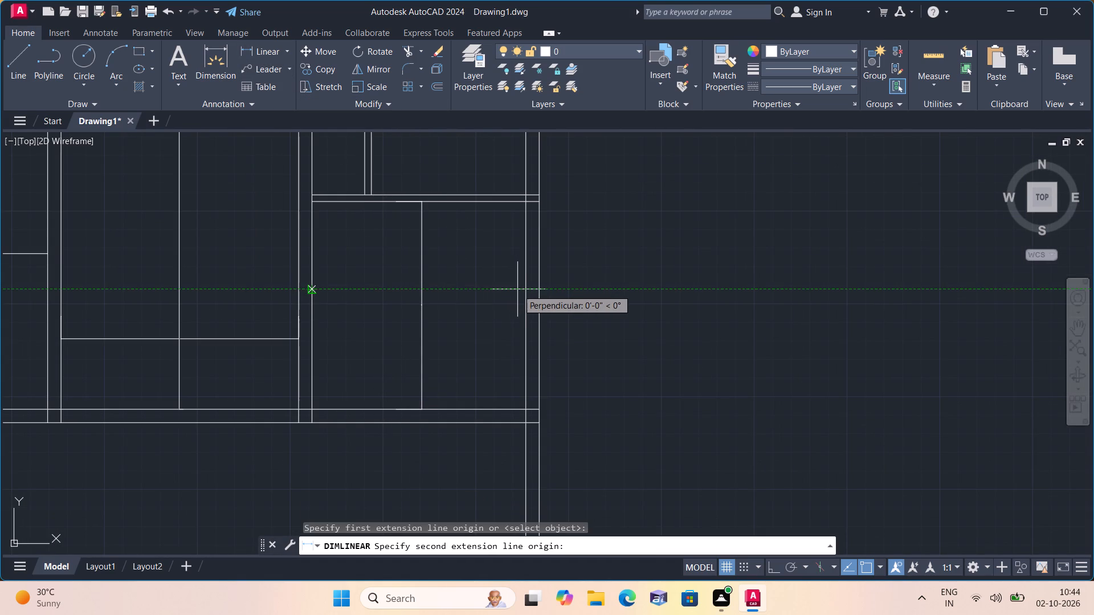
click(521, 290)
click(513, 283)
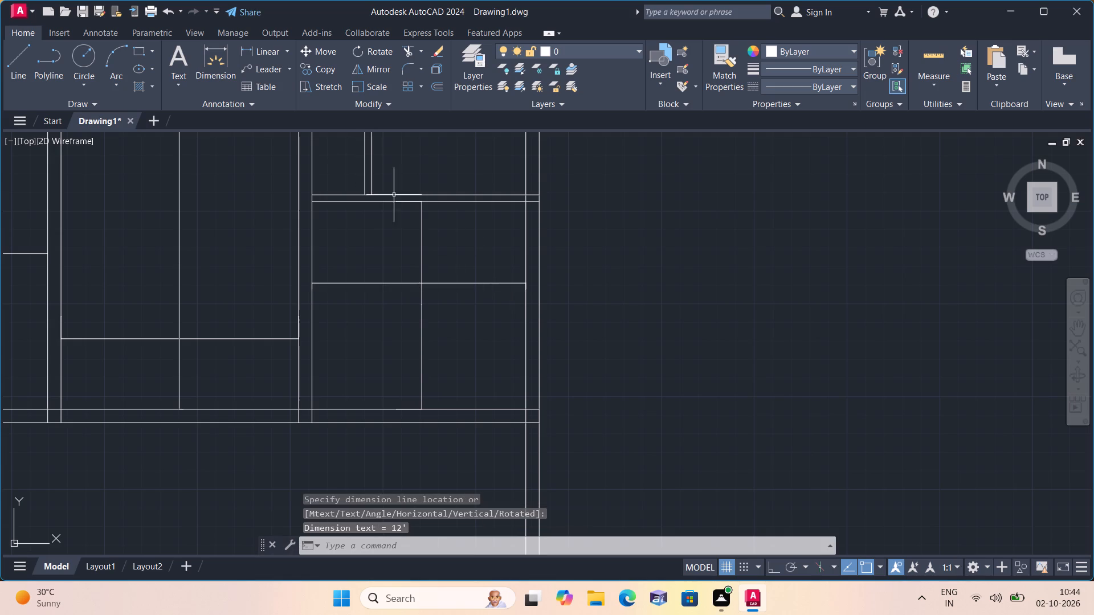
Add vertical and horizontal linear dimensions inside the small room against the right outer wall, directly above the dimensioned bottom-right room.
drag(275, 46, 272, 56)
middle_drag(256, 249, 251, 266)
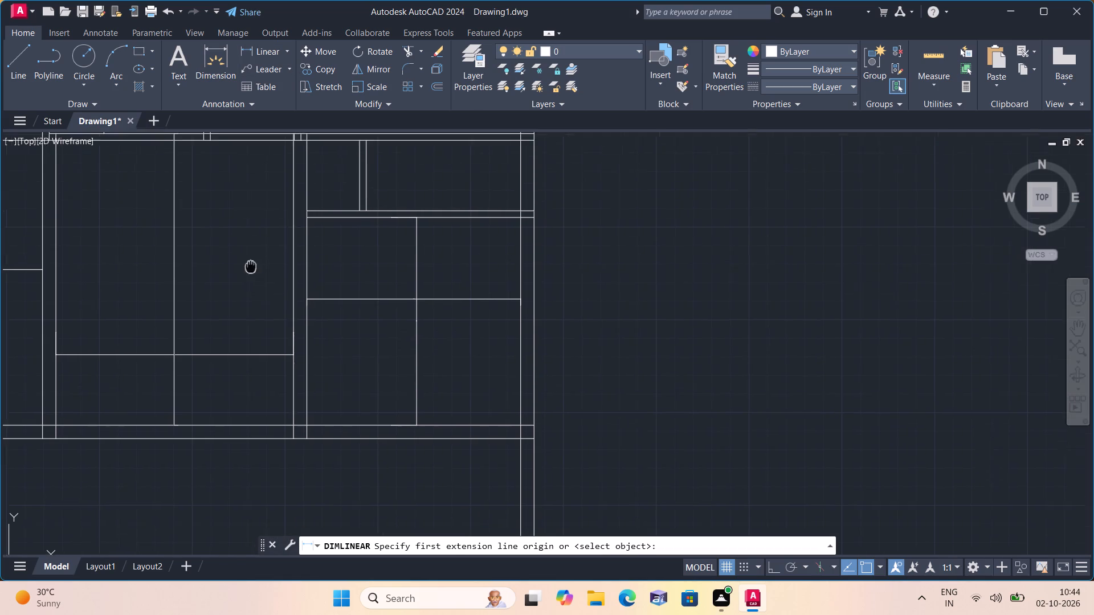
middle_drag(251, 266, 241, 313)
click(429, 187)
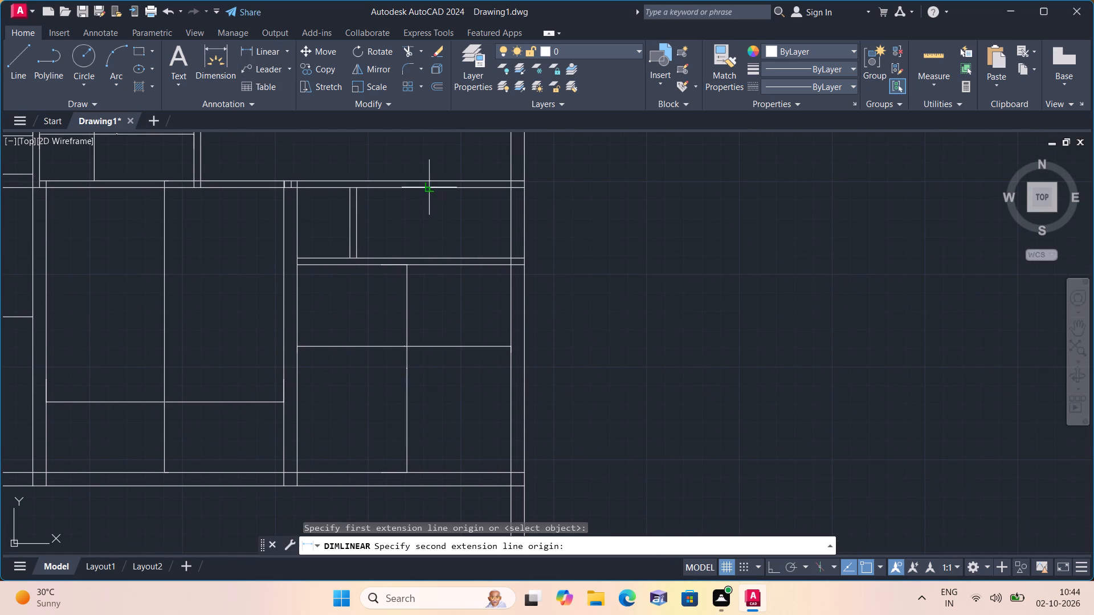
click(429, 257)
click(435, 230)
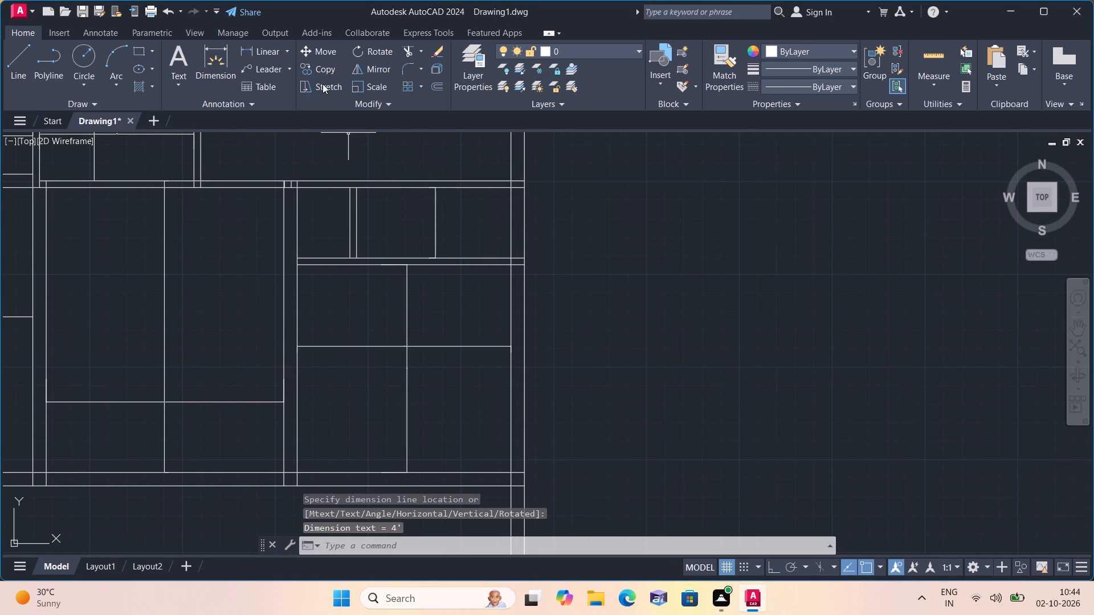
click(273, 48)
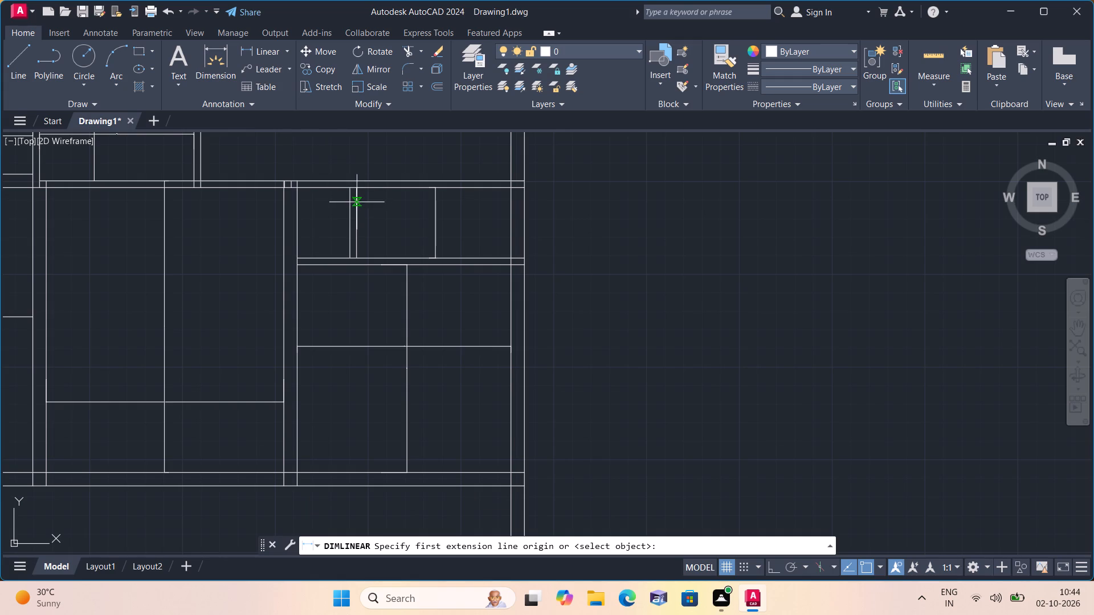
click(358, 217)
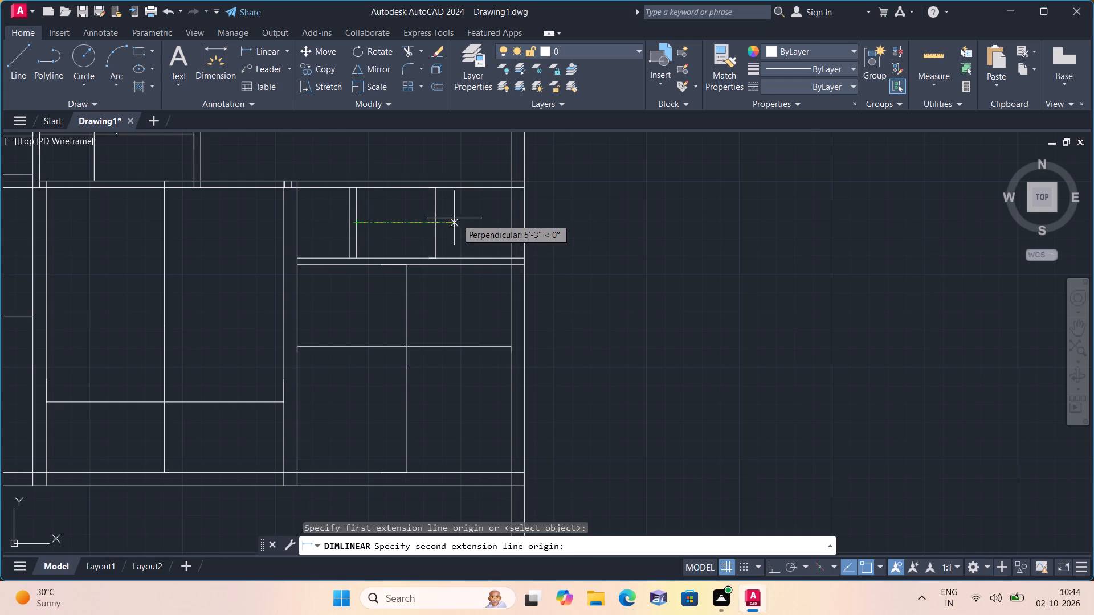
click(512, 223)
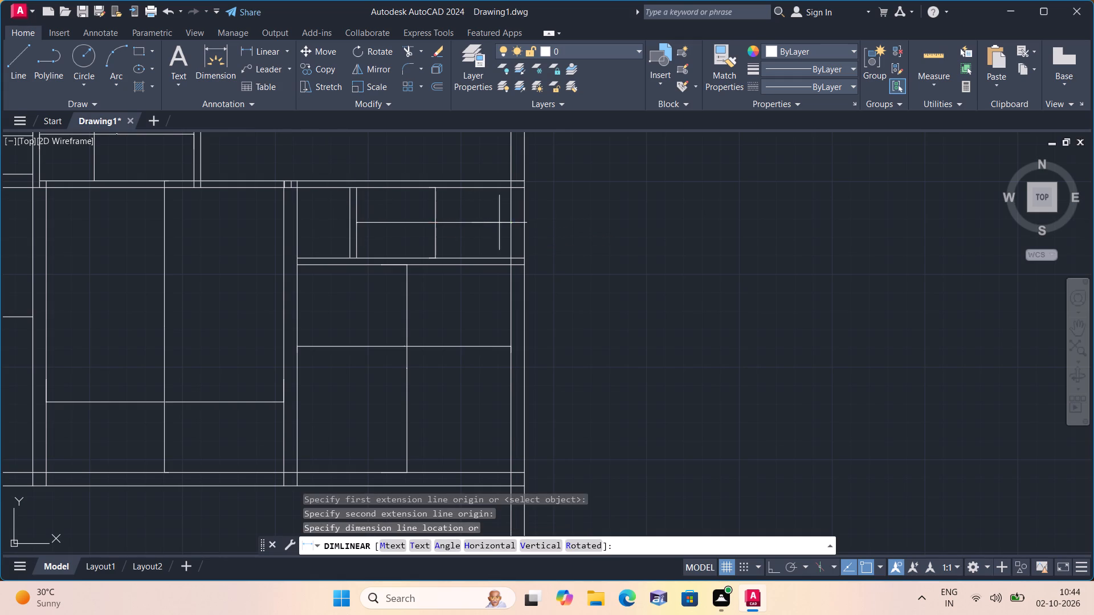
click(469, 223)
Select the two dimensions in the bottom-right room and extend the selection to all similar dimensions in the floor plan.
scroll(413, 274, down, 2)
click(421, 326)
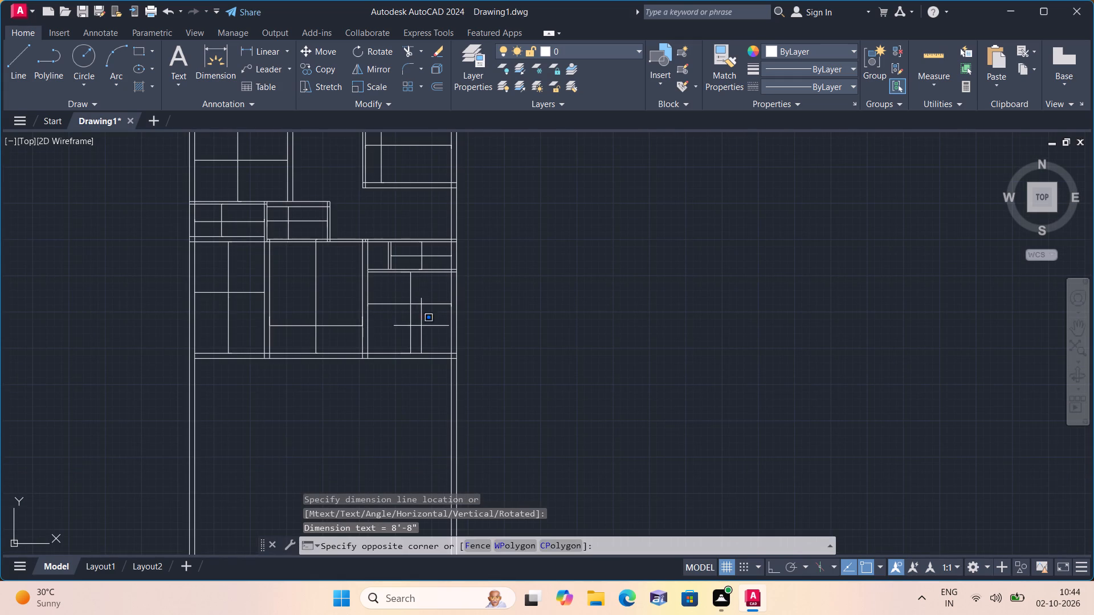
click(389, 286)
right_click(172, 239)
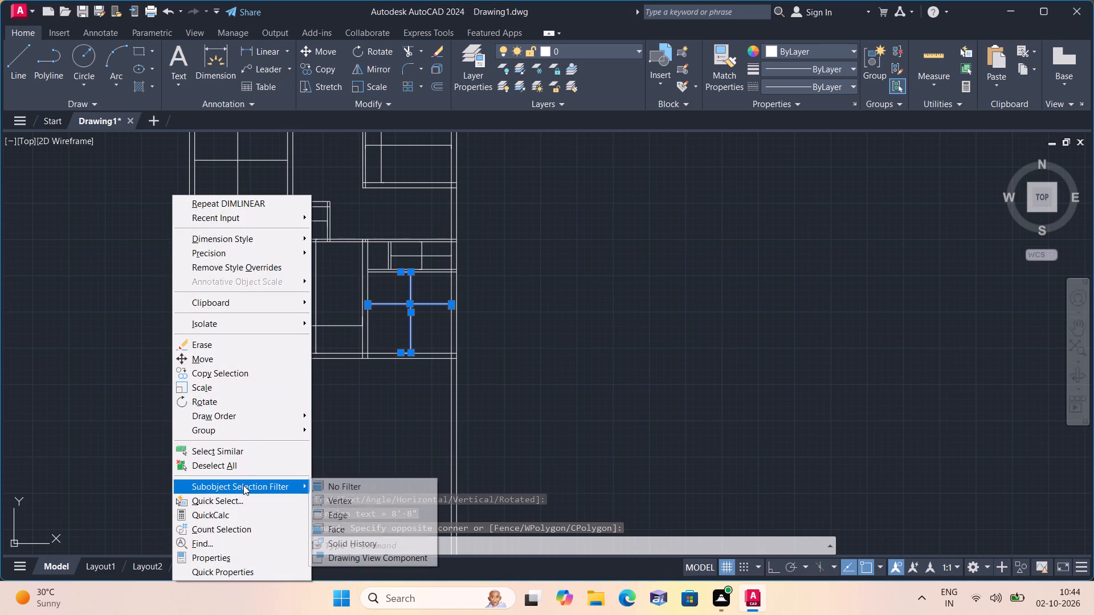
click(243, 455)
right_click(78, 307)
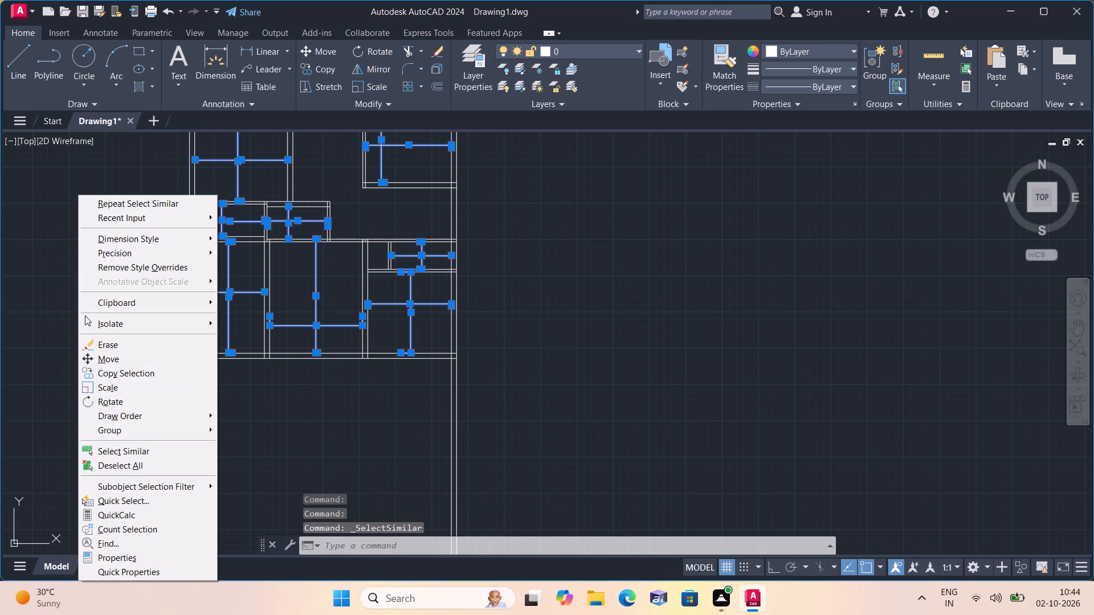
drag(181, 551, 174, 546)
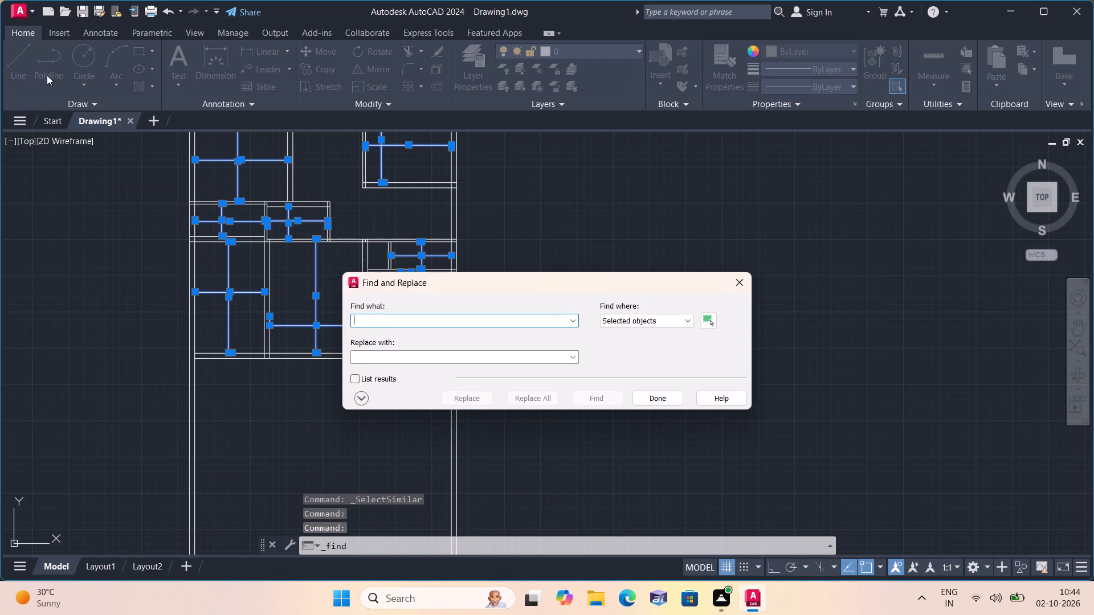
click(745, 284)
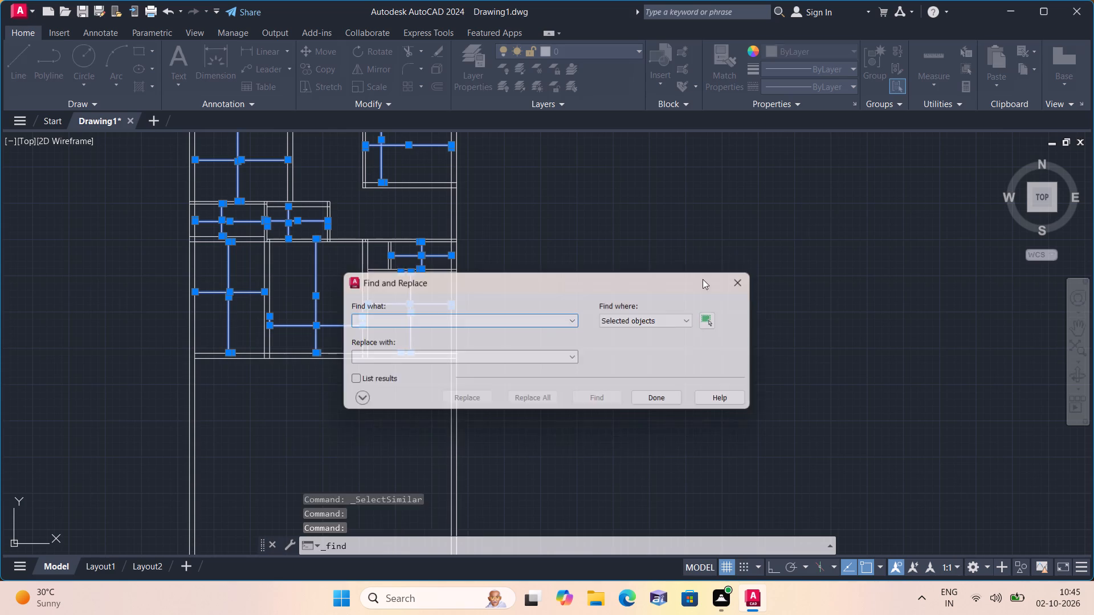
Set the text height of all the selected dimensions to 6".
right_click(136, 305)
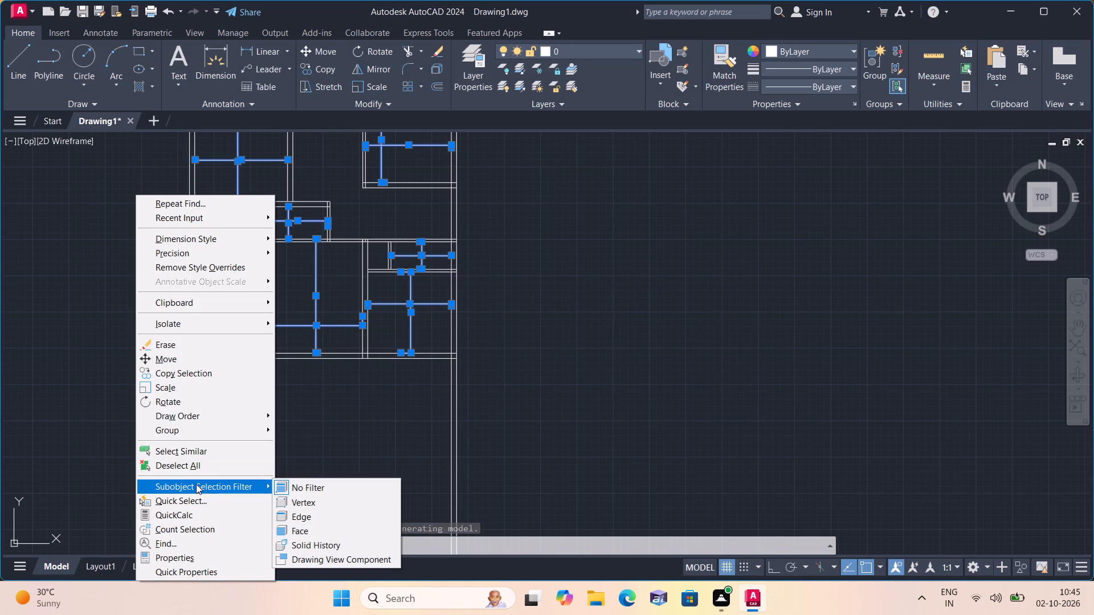
click(199, 554)
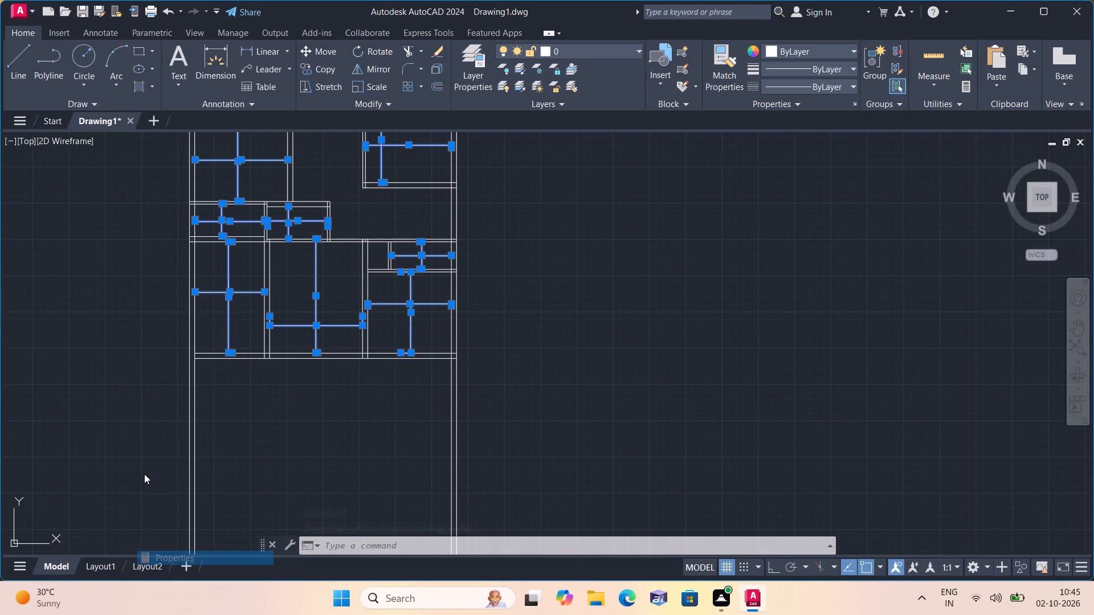
scroll(86, 182, down, 3)
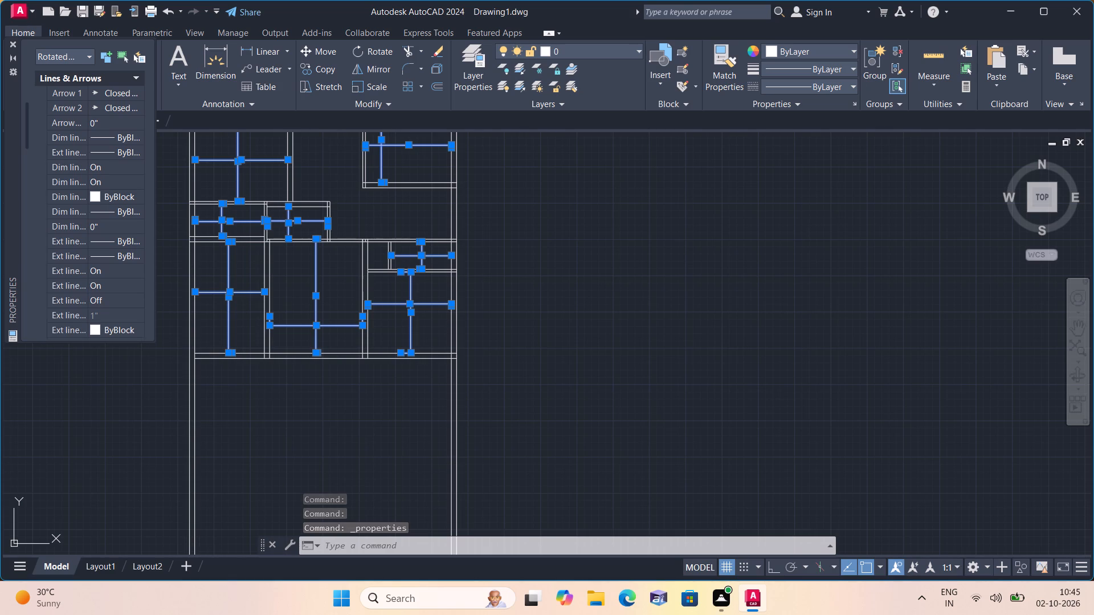
scroll(86, 213, down, 1)
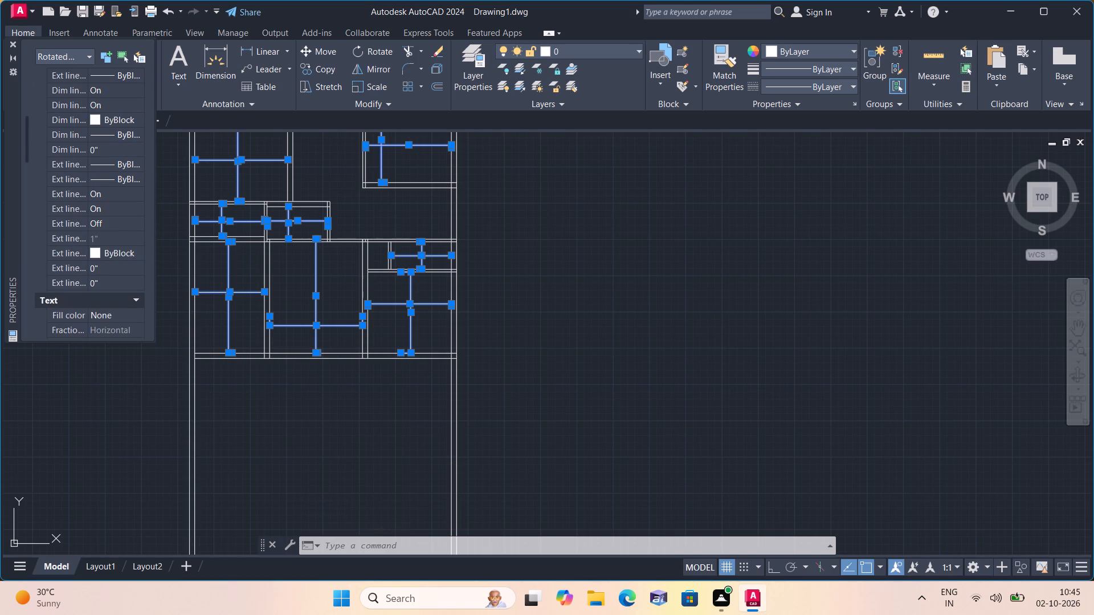
scroll(103, 192, down, 2)
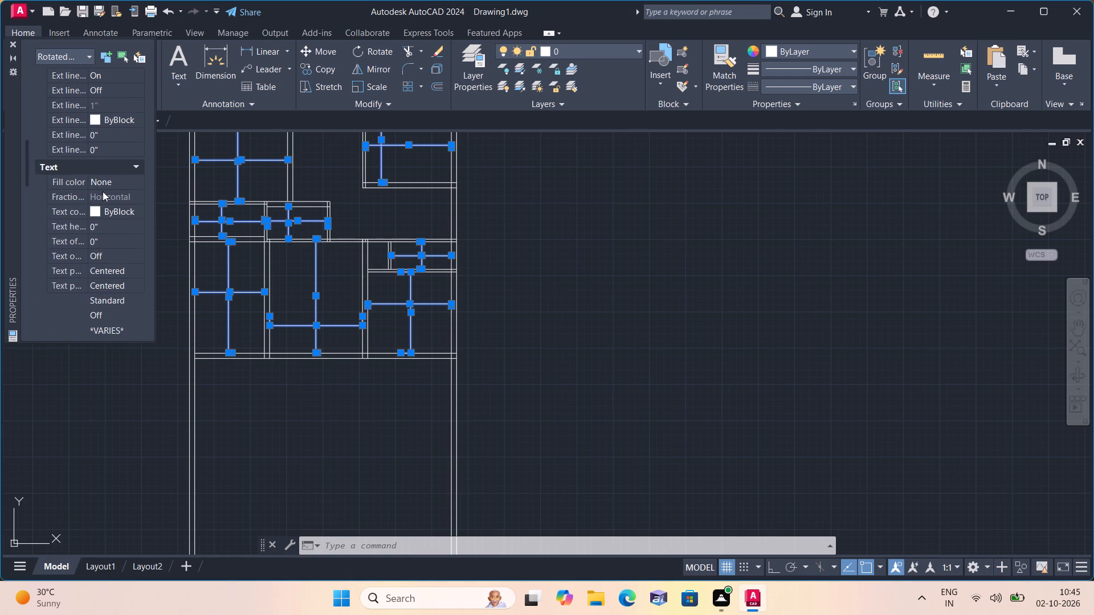
scroll(103, 191, down, 1)
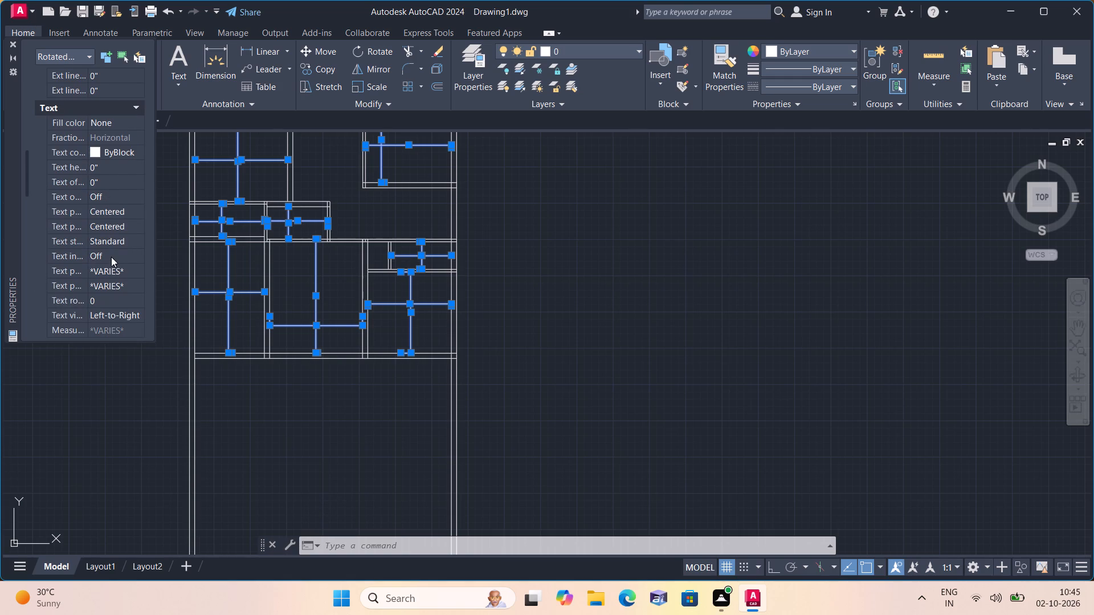
click(113, 169)
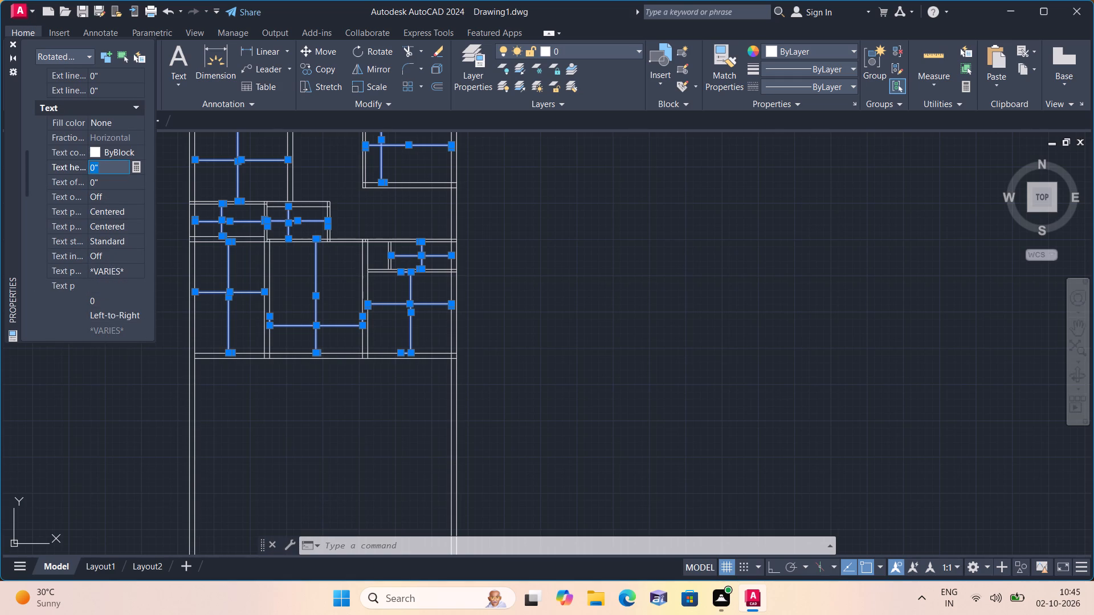
key(BackSpace)
text(6")
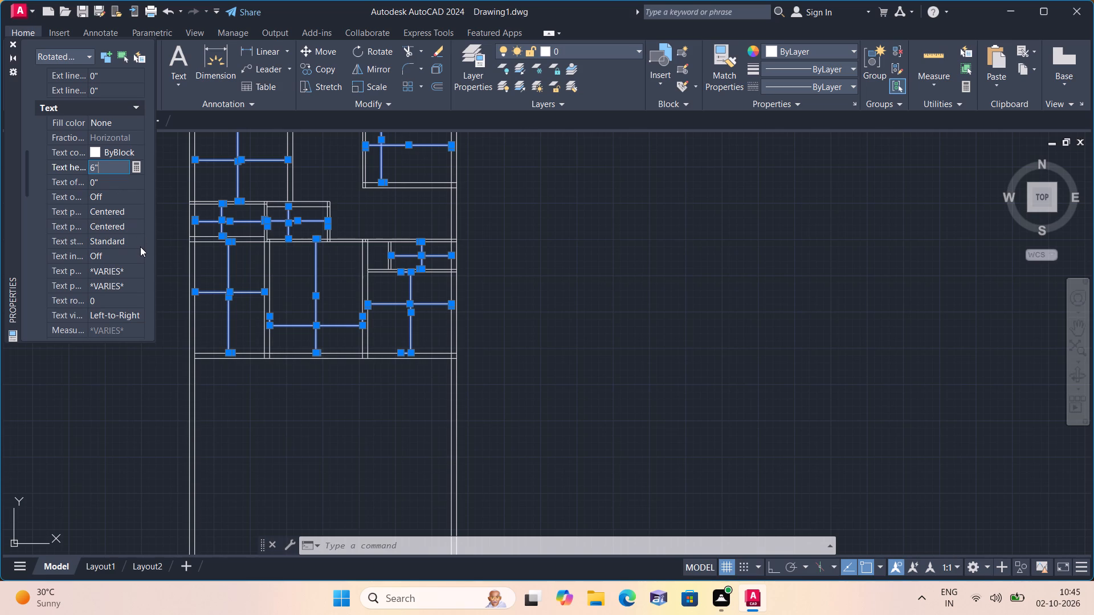
click(89, 389)
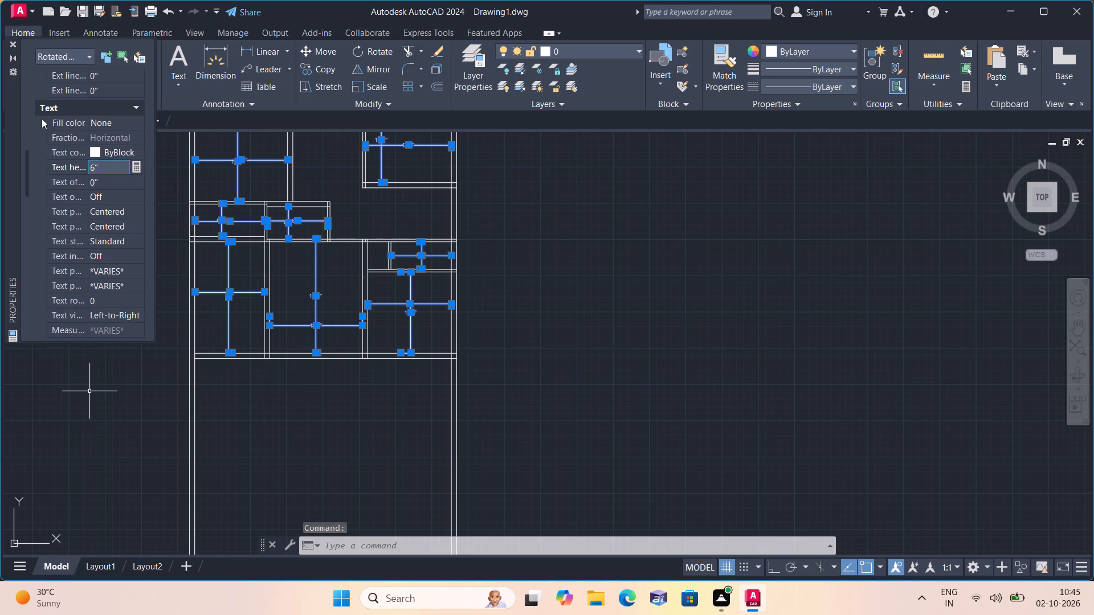
click(13, 45)
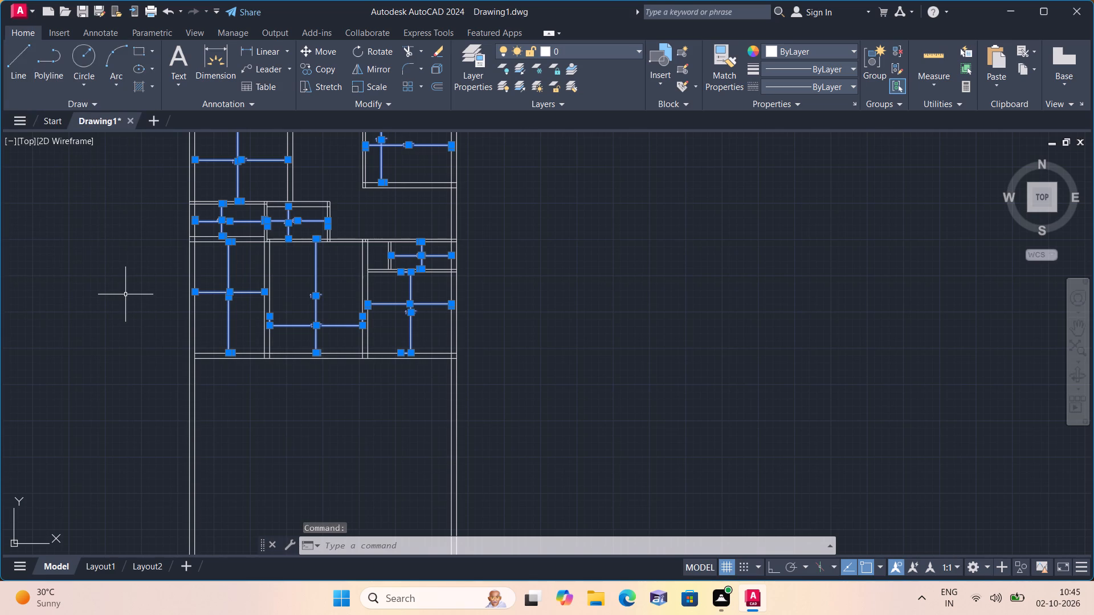
key(Escape)
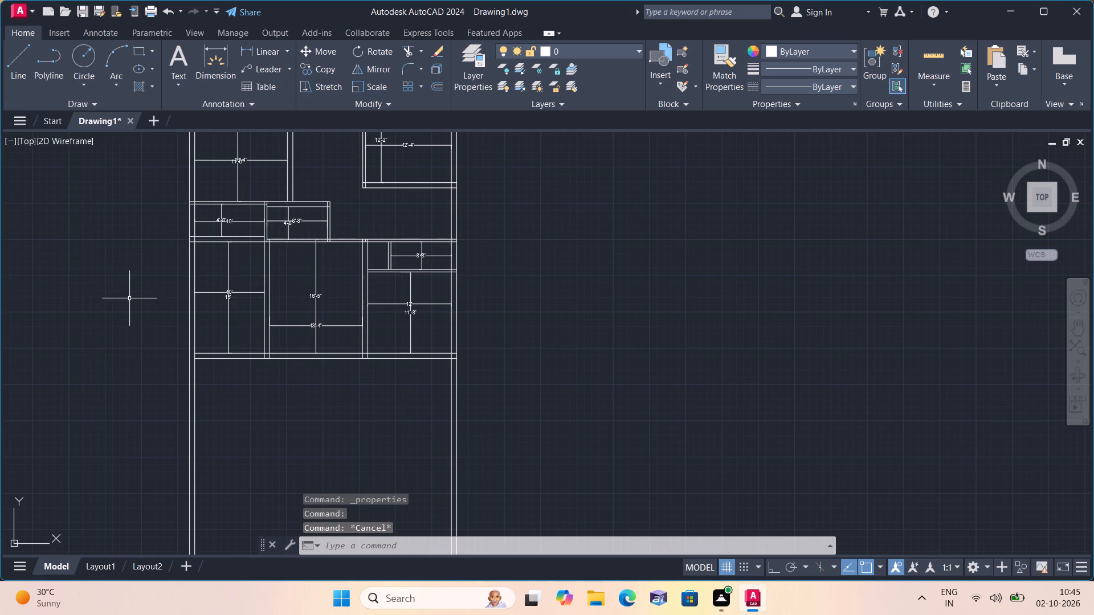
Examine the size and legibility of the dimension text in the rooms across the whole floor plan.
scroll(144, 313, down, 1)
scroll(270, 260, up, 2)
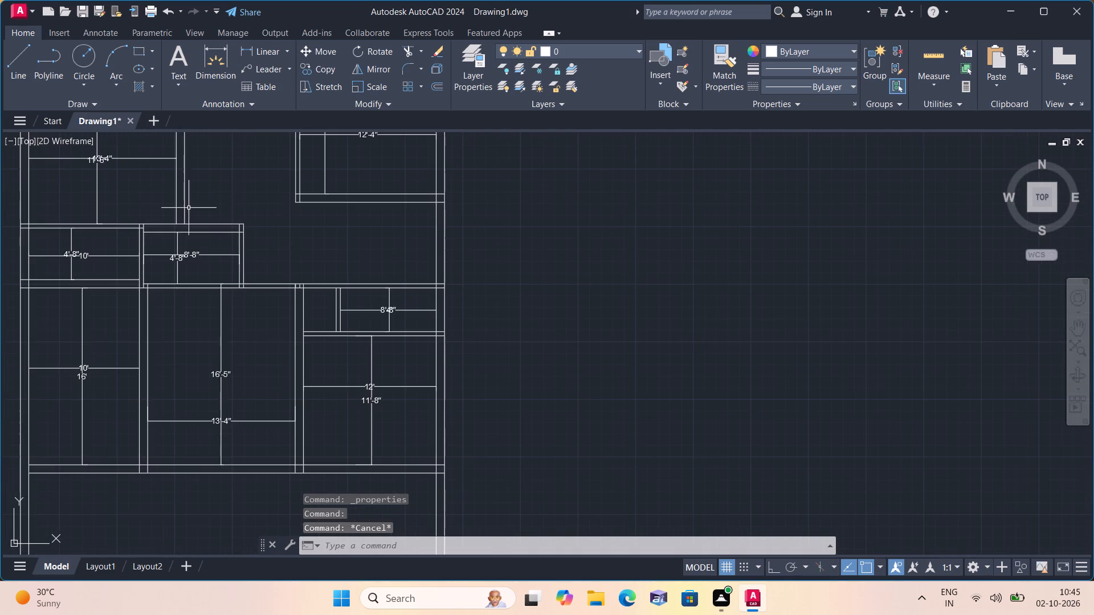
scroll(122, 191, up, 2)
middle_drag(122, 190, 206, 322)
scroll(210, 321, down, 1)
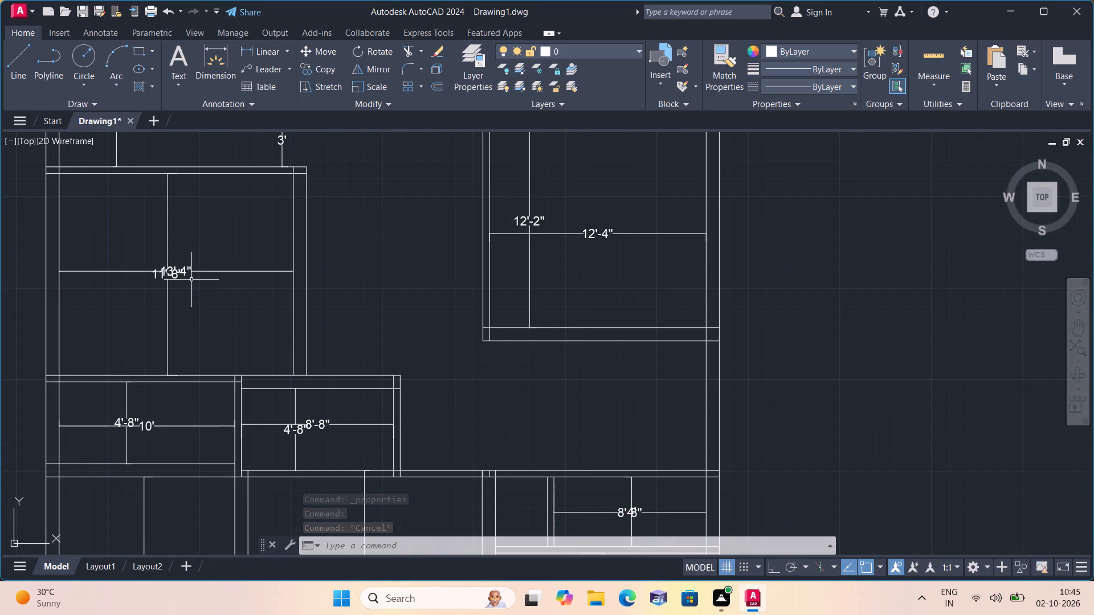
scroll(191, 279, down, 4)
scroll(191, 279, up, 2)
scroll(194, 276, down, 3)
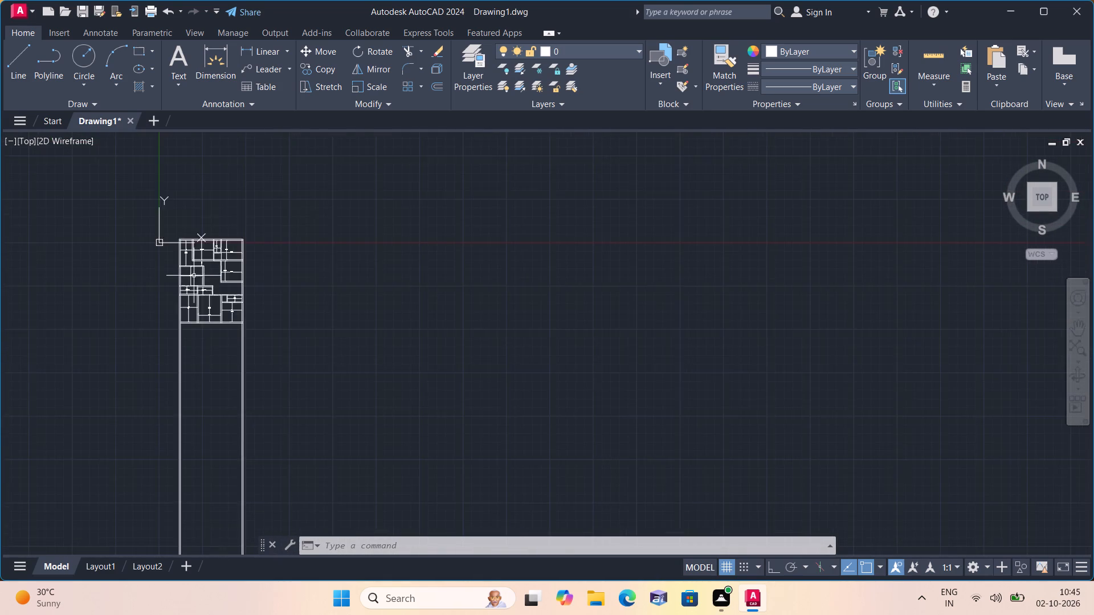
scroll(194, 276, up, 4)
scroll(194, 276, down, 1)
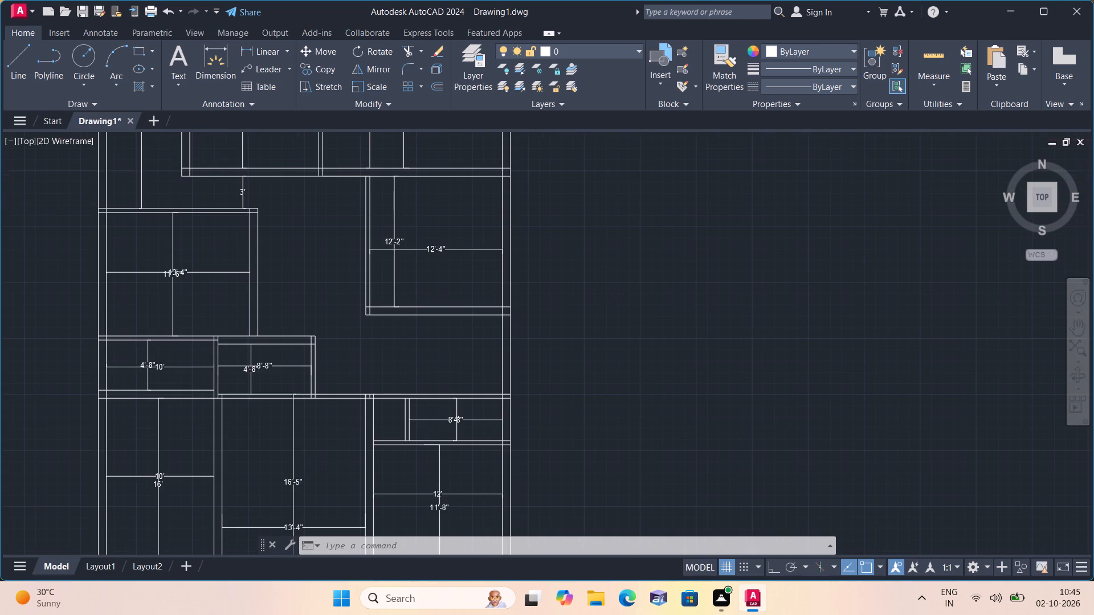
Select the horizontal and vertical dimensions in the top-left room and in the adjoining top-row room.
middle_drag(206, 218, 386, 454)
scroll(353, 411, up, 3)
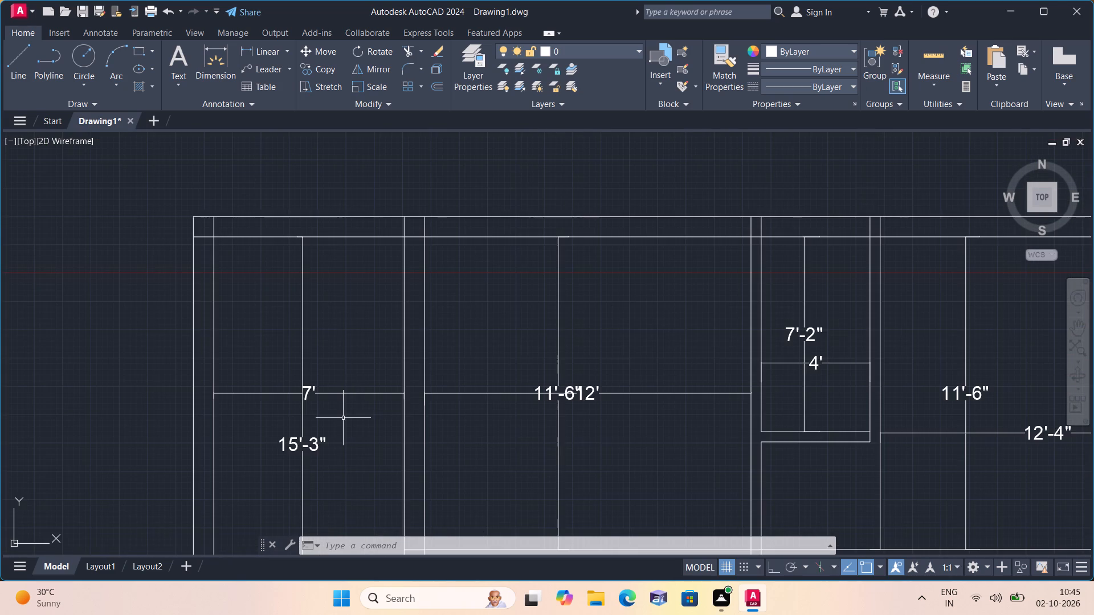
middle_drag(343, 419, 332, 355)
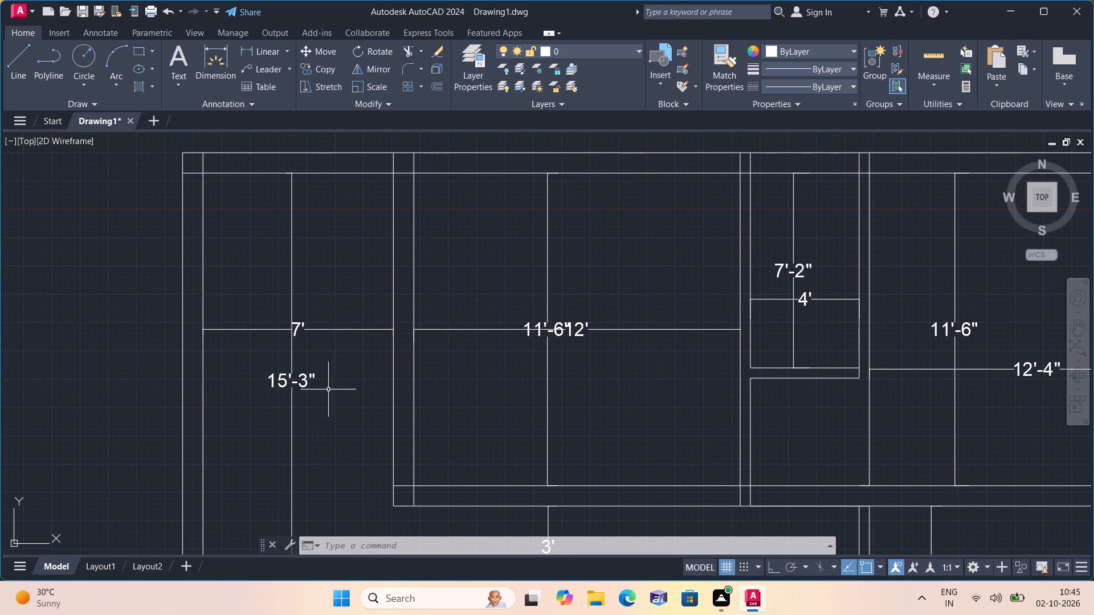
middle_drag(320, 385, 302, 289)
scroll(283, 316, up, 2)
scroll(298, 249, down, 1)
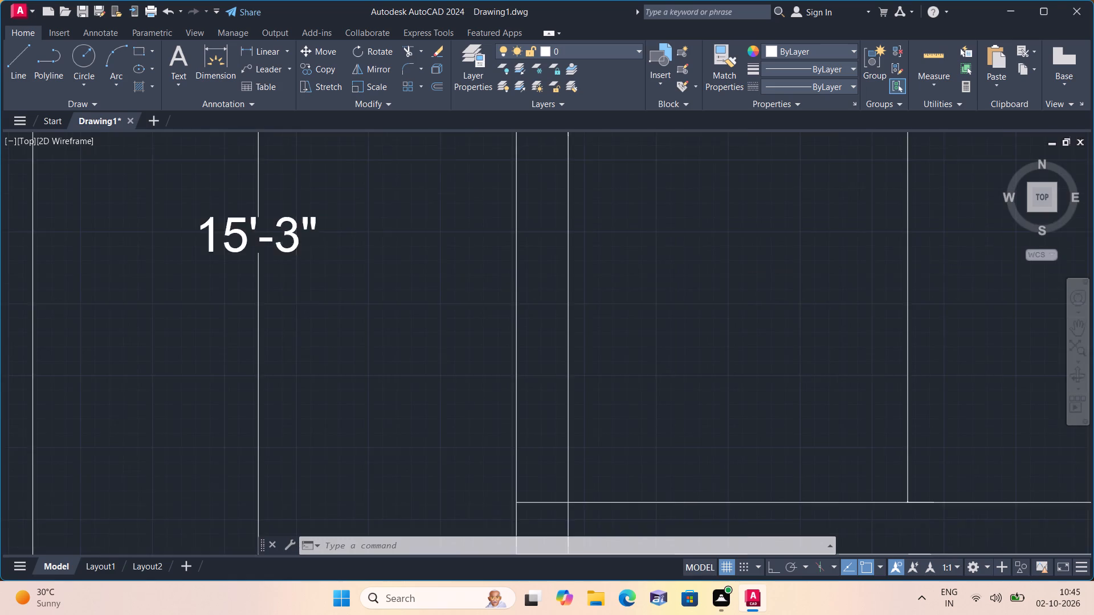
scroll(299, 253, down, 1)
drag(341, 294, 304, 249)
click(263, 179)
middle_drag(258, 178, 244, 186)
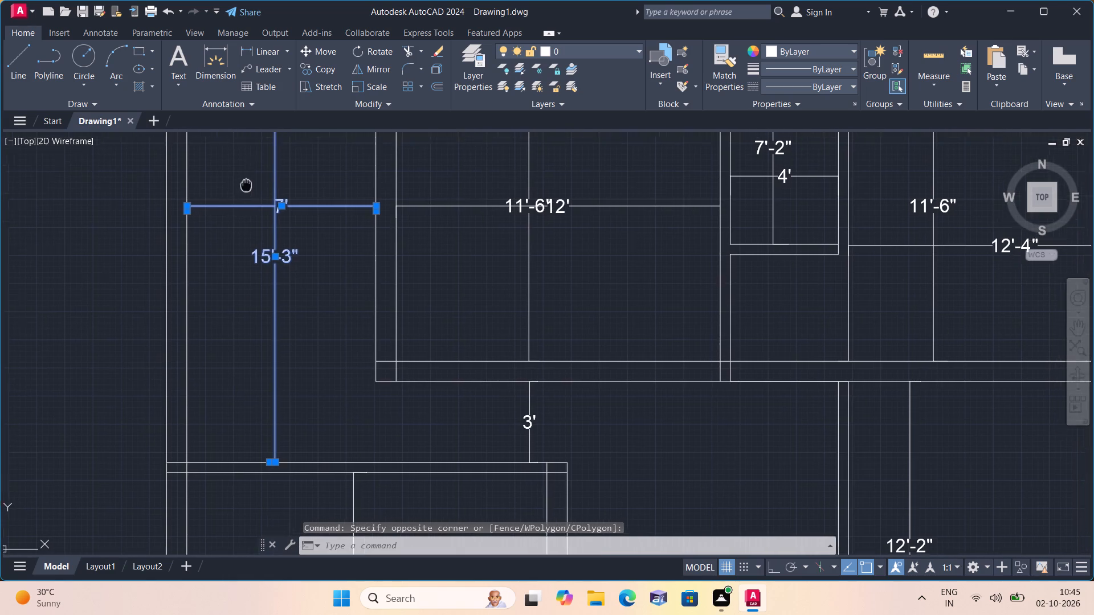
middle_drag(244, 186, 264, 274)
scroll(254, 229, down, 1)
scroll(447, 313, up, 2)
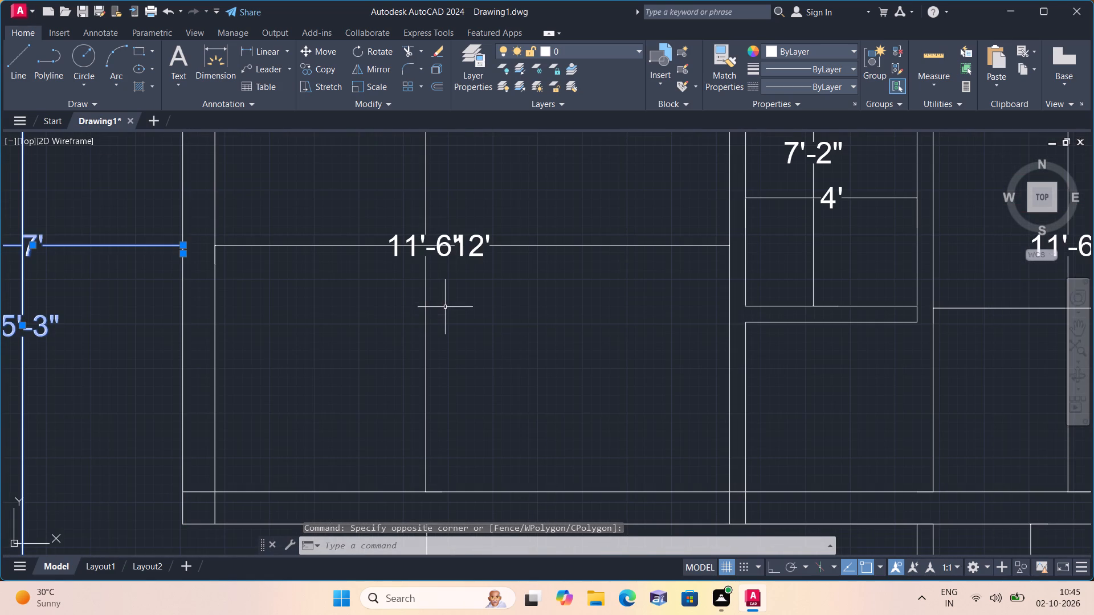
click(494, 313)
click(387, 206)
Add both dimensions in the small top-row room and both in the top-right room to the selection.
scroll(420, 251, down, 2)
middle_drag(395, 252, 312, 222)
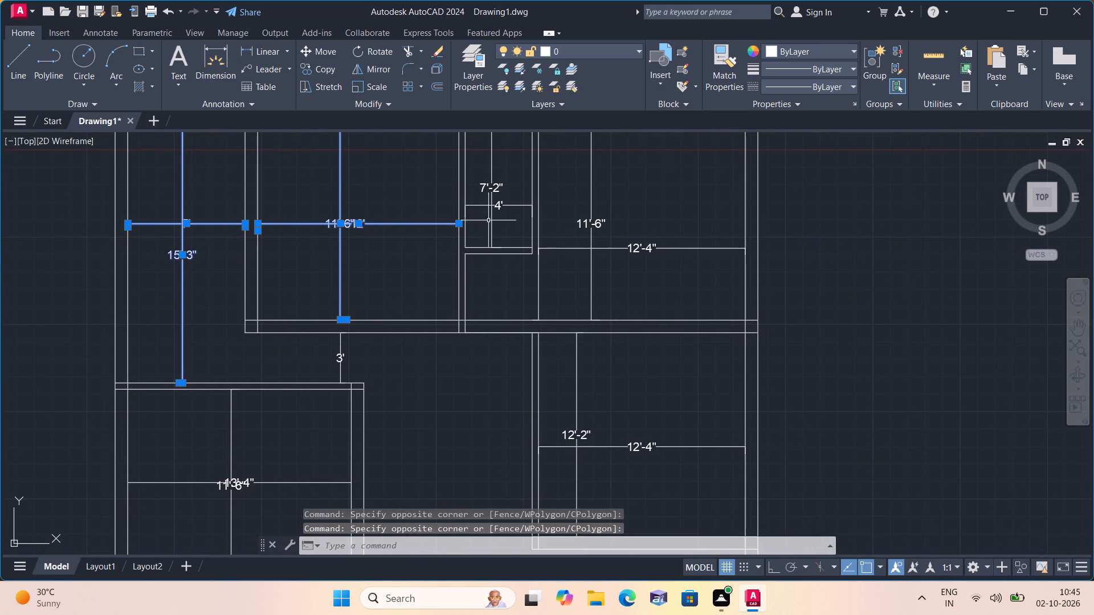
scroll(505, 224, up, 2)
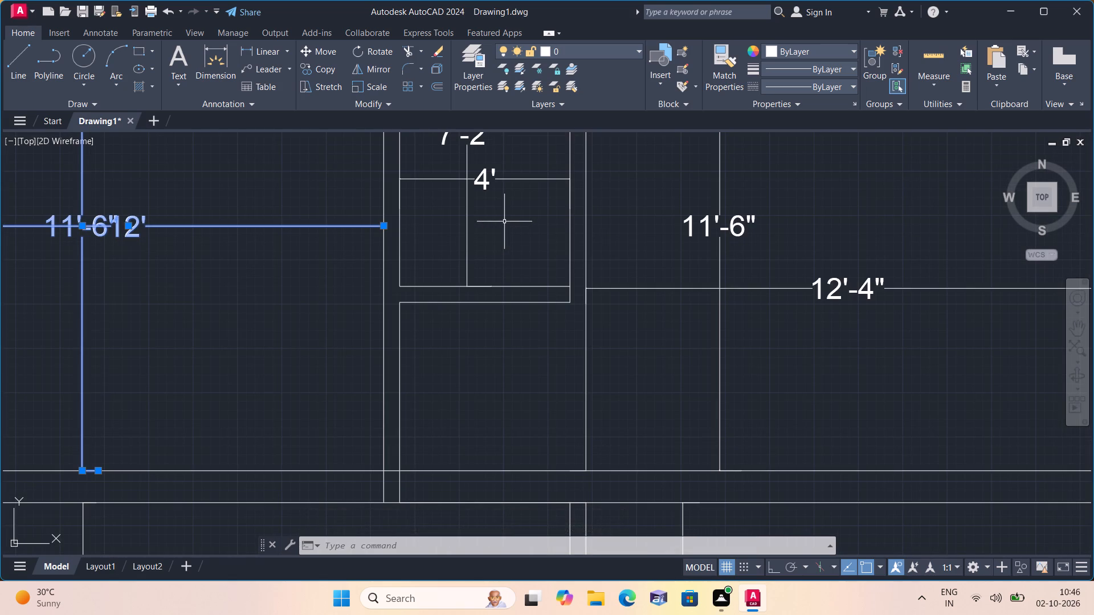
scroll(504, 220, up, 1)
scroll(504, 220, down, 1)
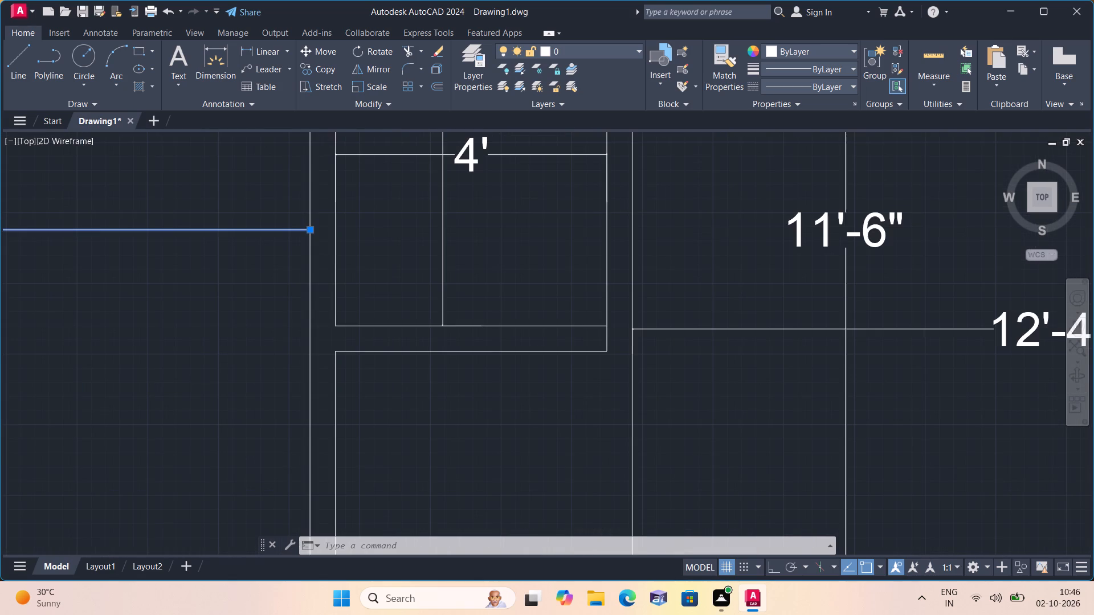
scroll(504, 220, down, 1)
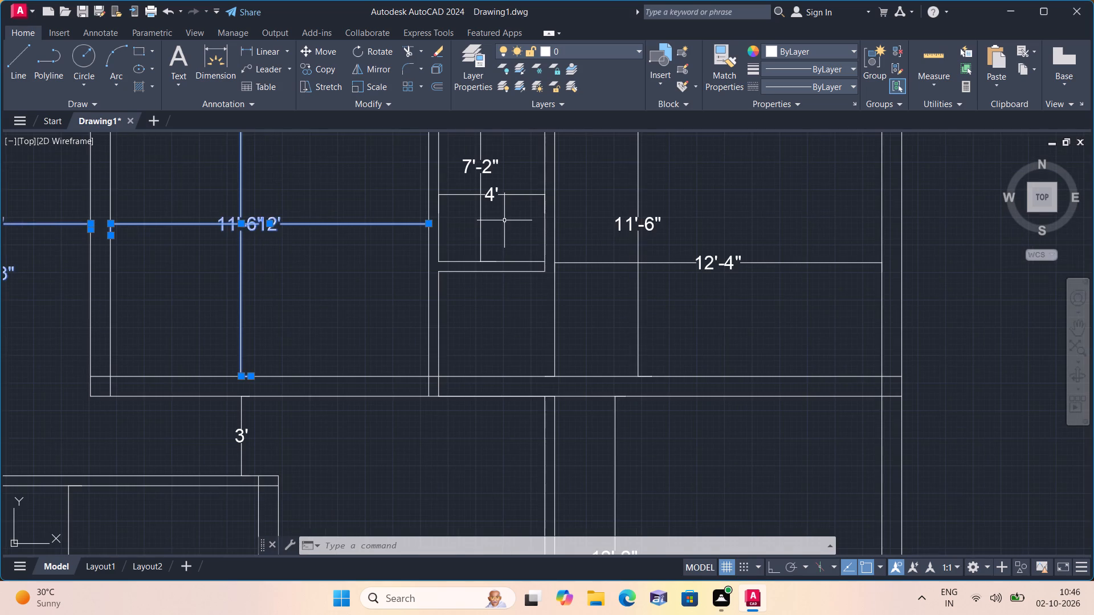
middle_drag(504, 221, 510, 273)
scroll(516, 263, up, 1)
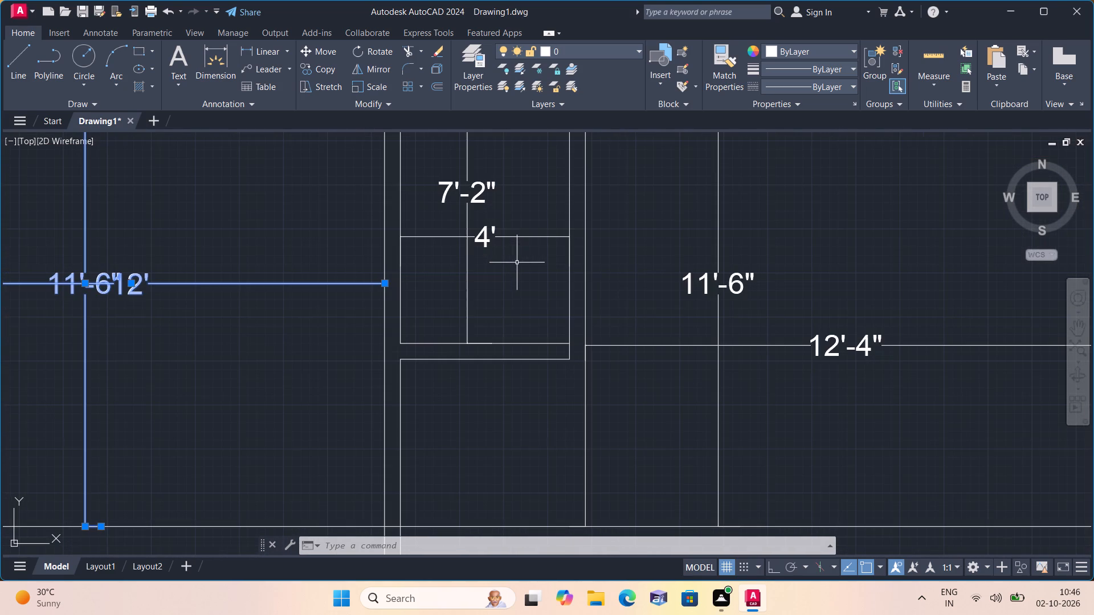
click(516, 262)
click(466, 220)
scroll(465, 220, down, 2)
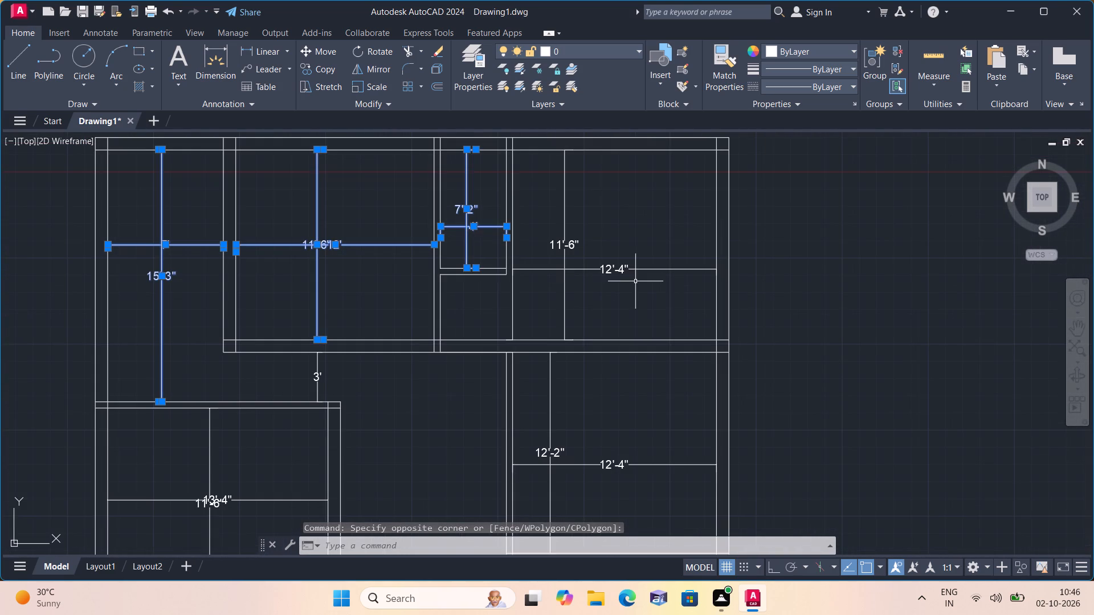
scroll(621, 289, up, 1)
click(620, 289)
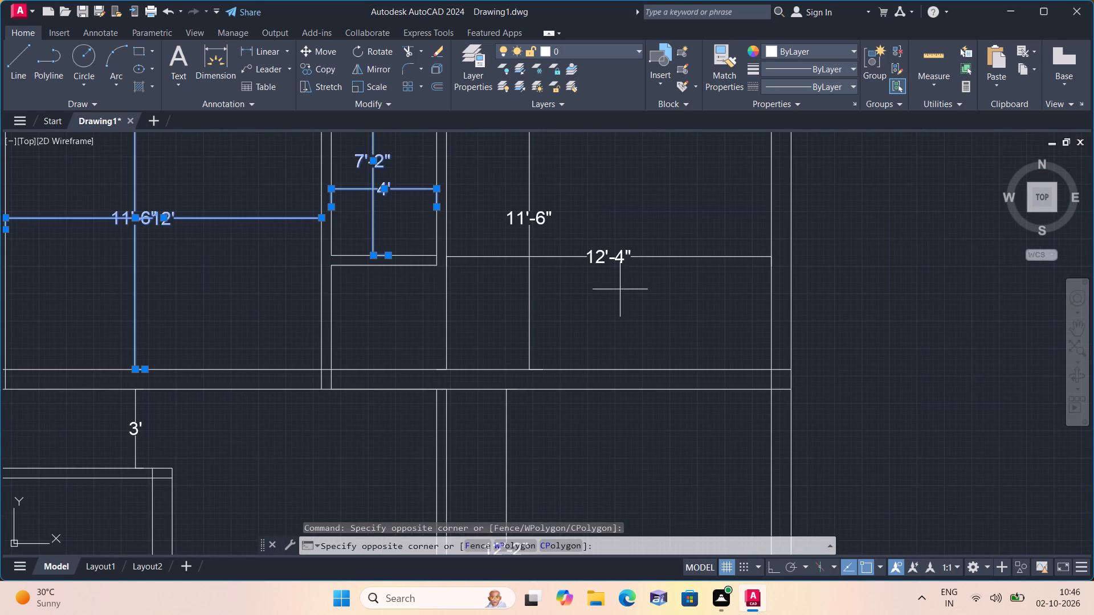
click(512, 239)
Add both crossing dimensions in the 13'-4" by 11'-6" room below the top-left room to the selection.
scroll(520, 256, down, 3)
middle_drag(528, 276, 484, 171)
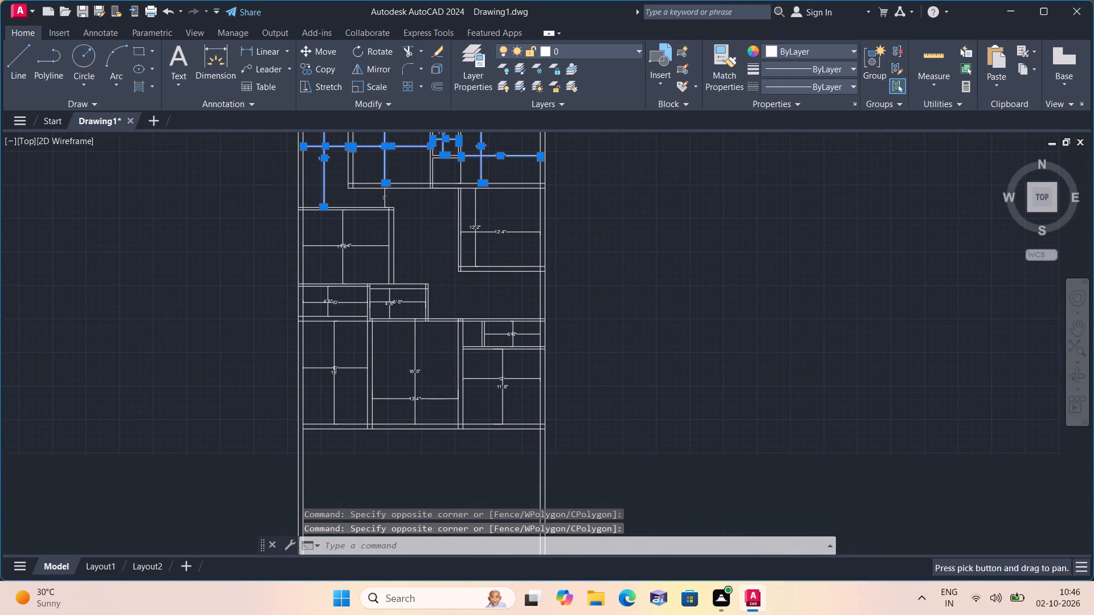
scroll(324, 258, up, 1)
scroll(379, 190, up, 1)
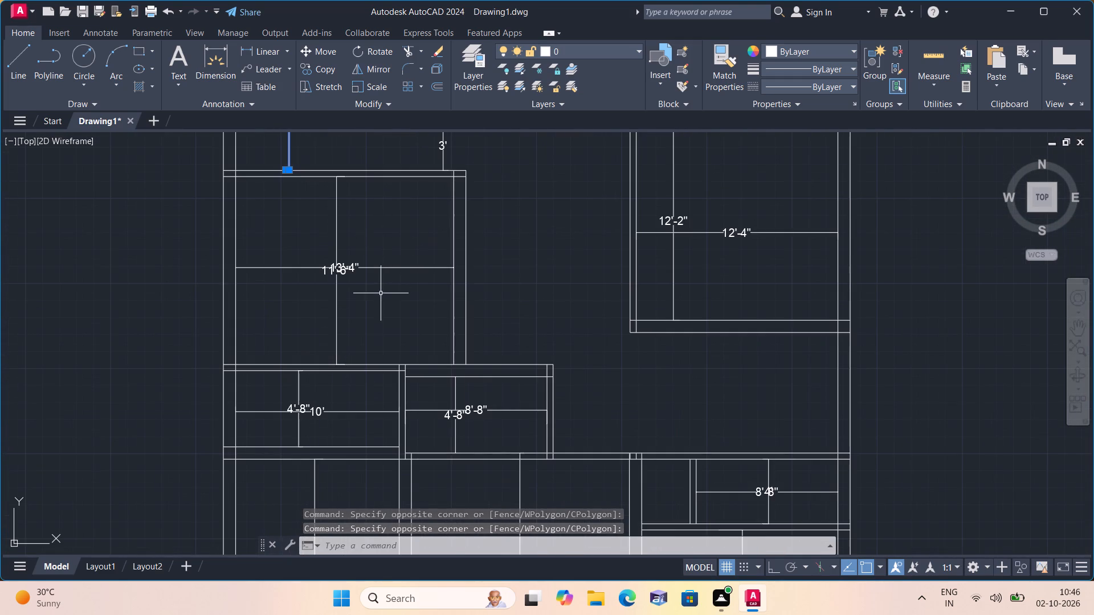
middle_drag(384, 266, 389, 210)
scroll(358, 220, up, 2)
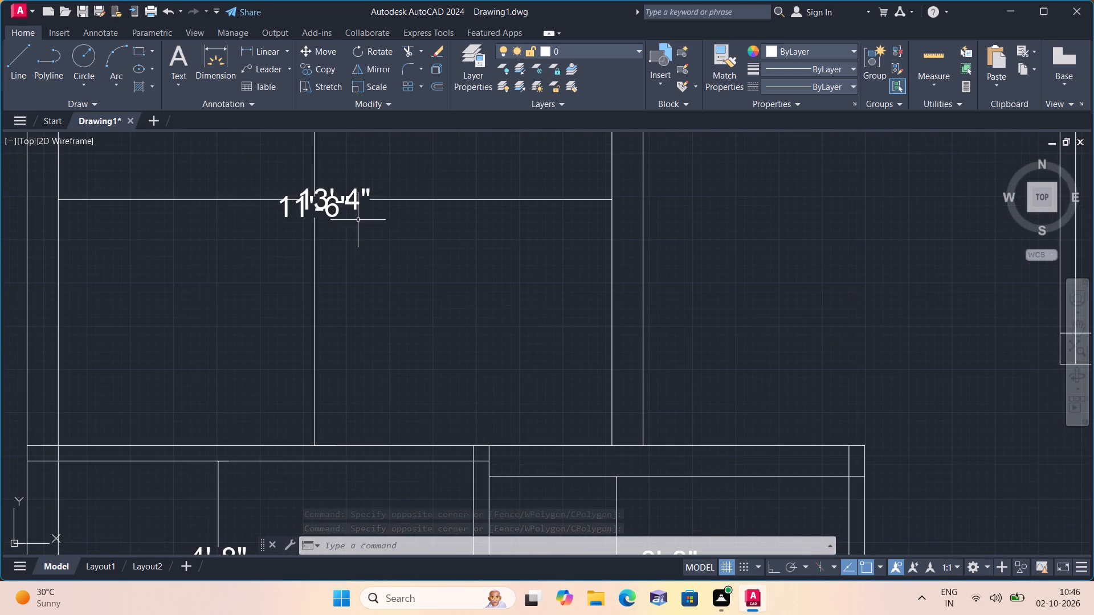
scroll(348, 229, up, 1)
middle_drag(349, 230, 410, 326)
scroll(410, 327, up, 1)
click(418, 330)
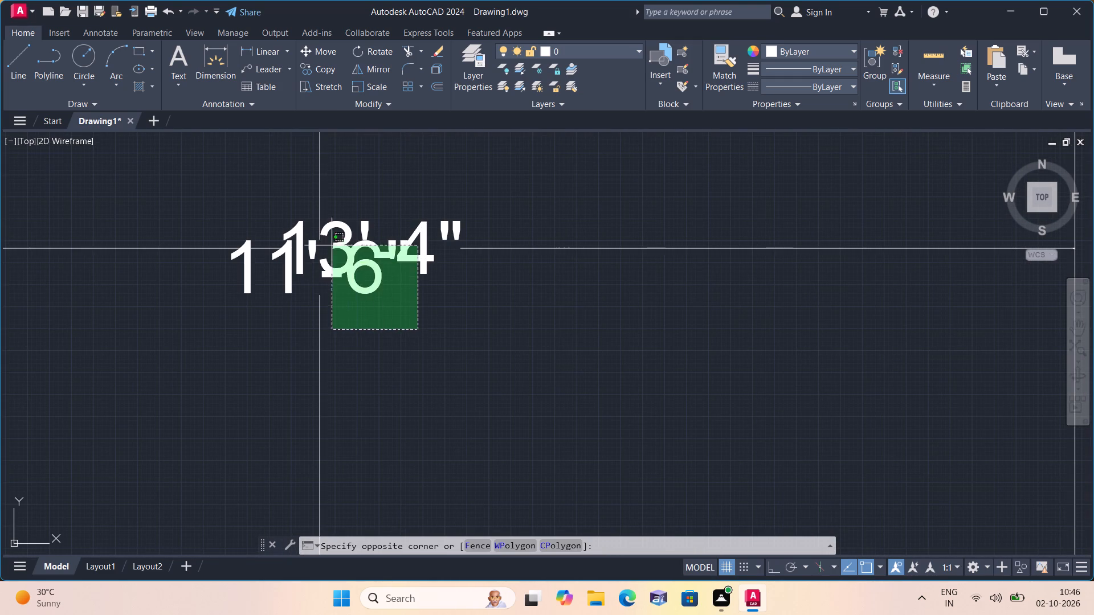
click(296, 219)
Add both dimensions in the 12'-4" by 12'-2" room on the plan's right side to the selection.
scroll(283, 225, down, 4)
middle_drag(525, 267, 442, 297)
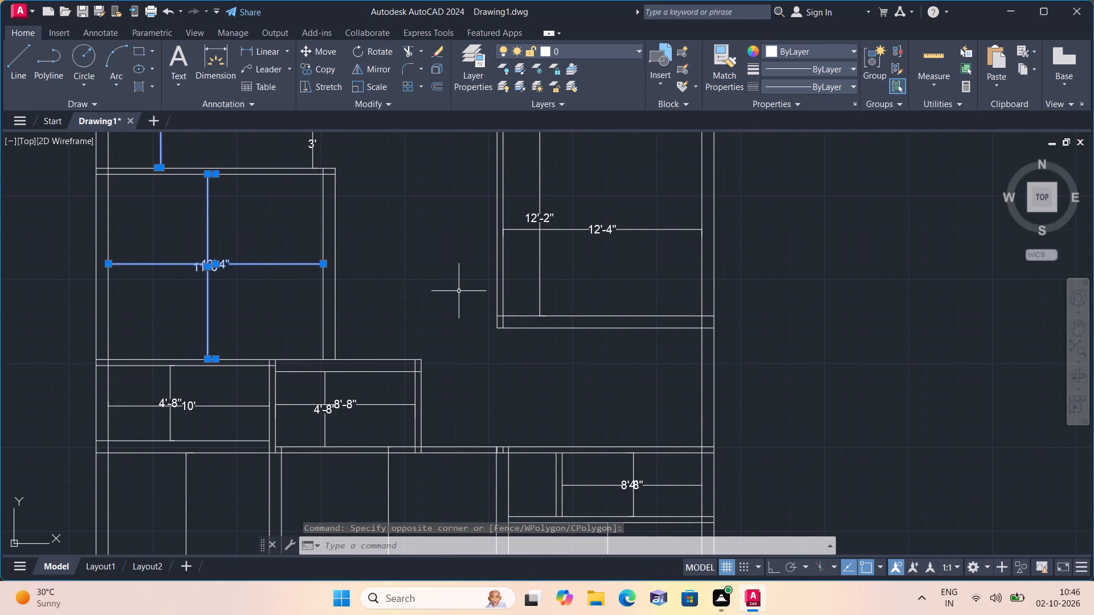
click(572, 264)
click(543, 226)
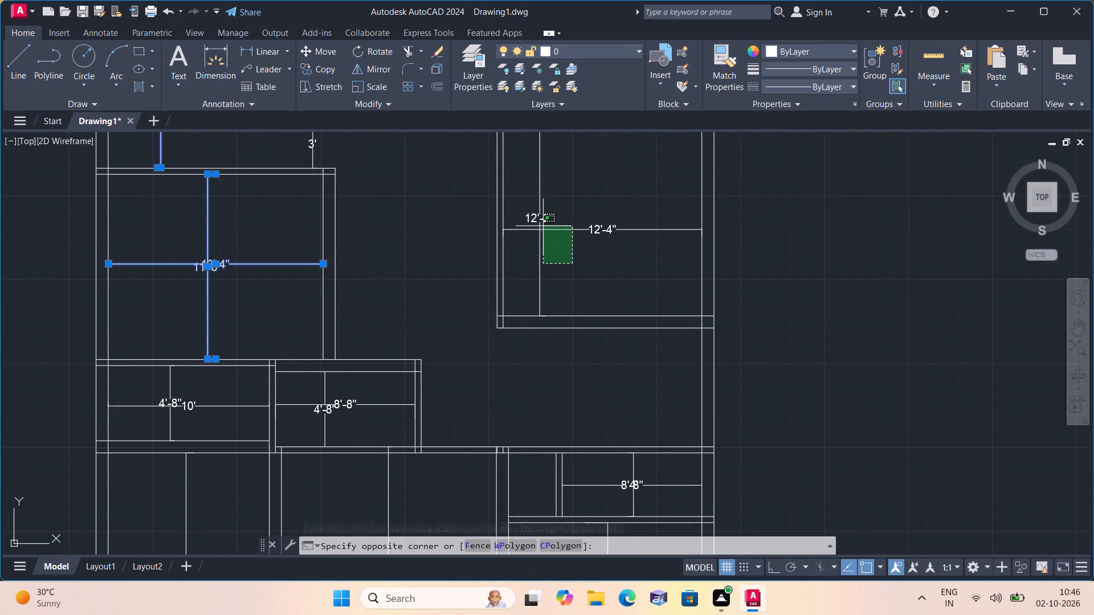
click(561, 270)
click(530, 218)
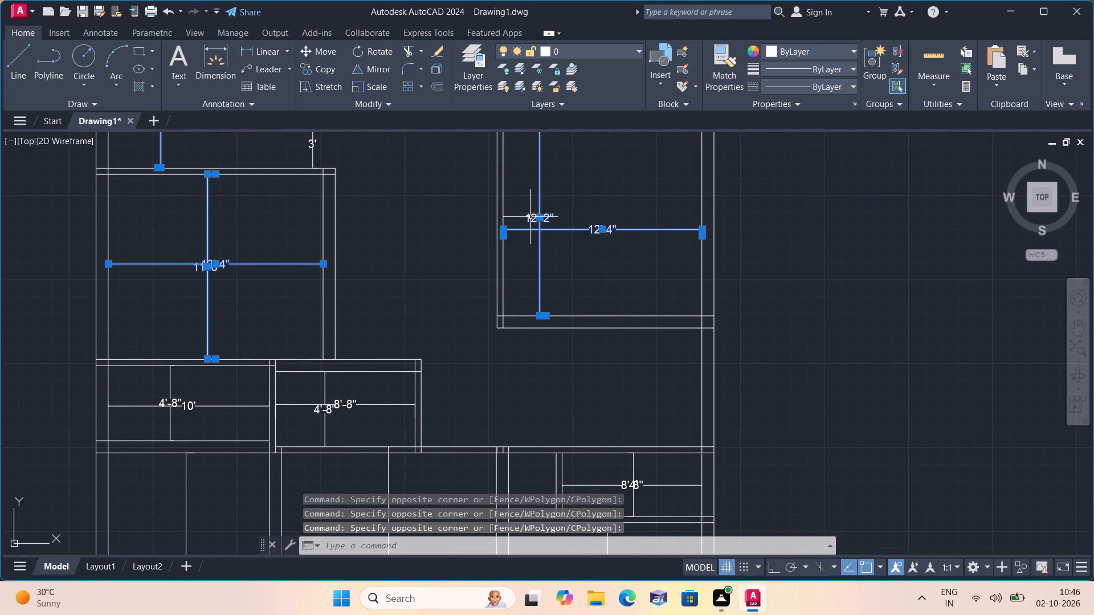
Add the length and width dimensions of the two small adjoining 4'-8" rooms on the plan's left side to the selection.
scroll(530, 217, down, 1)
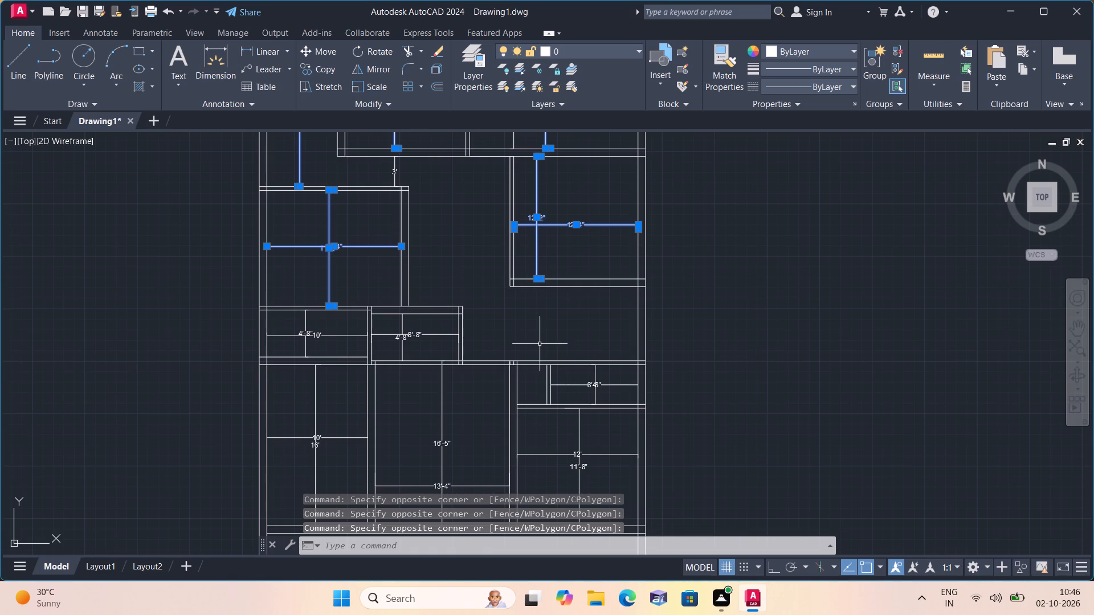
middle_drag(537, 341, 536, 309)
scroll(543, 282, down, 1)
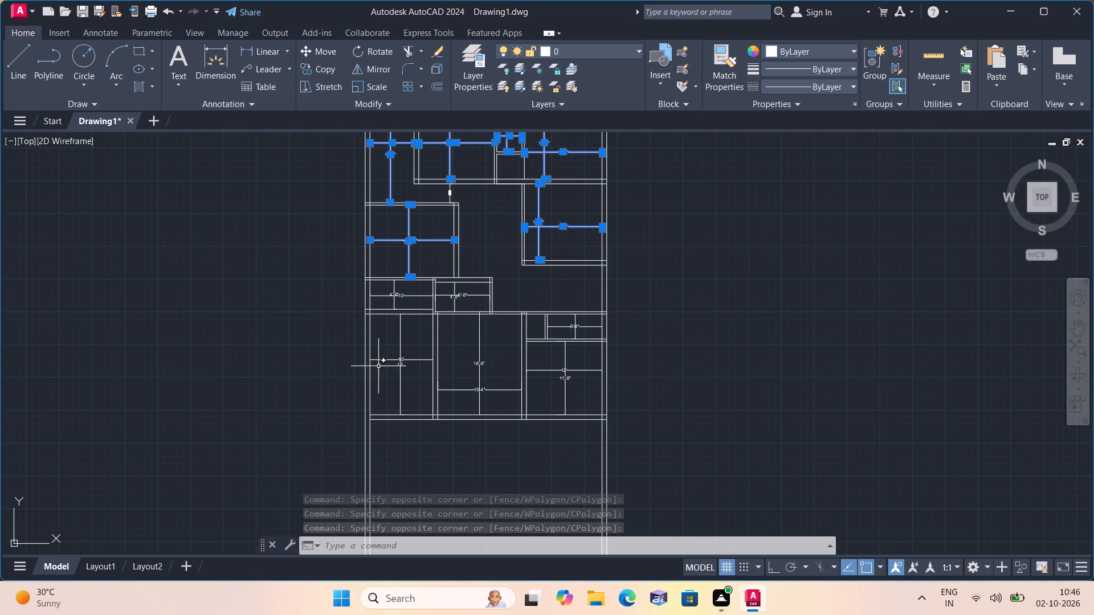
scroll(398, 298, up, 4)
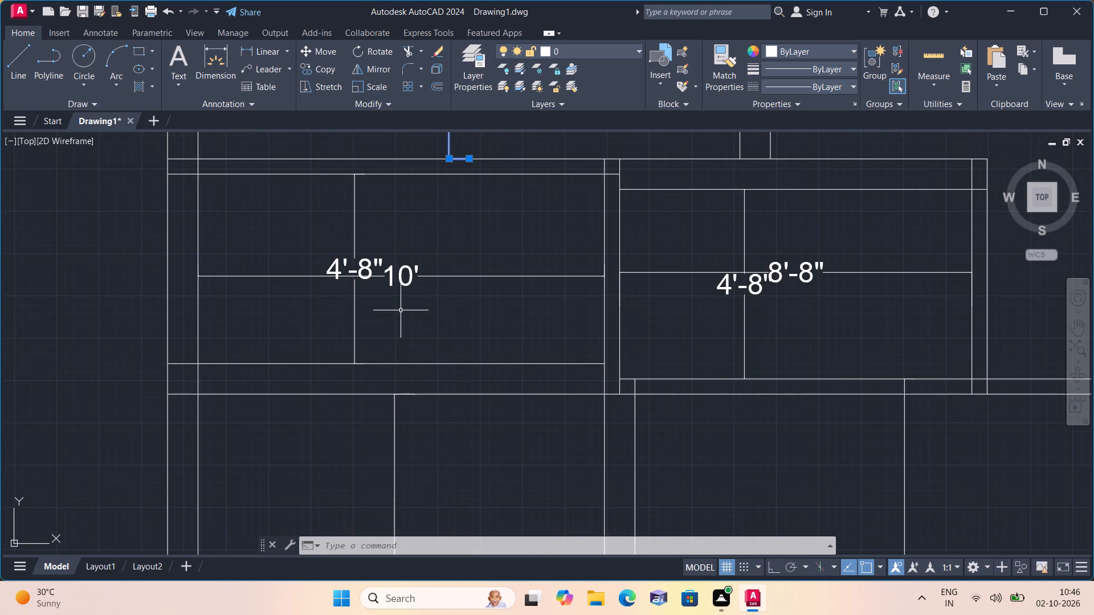
click(393, 313)
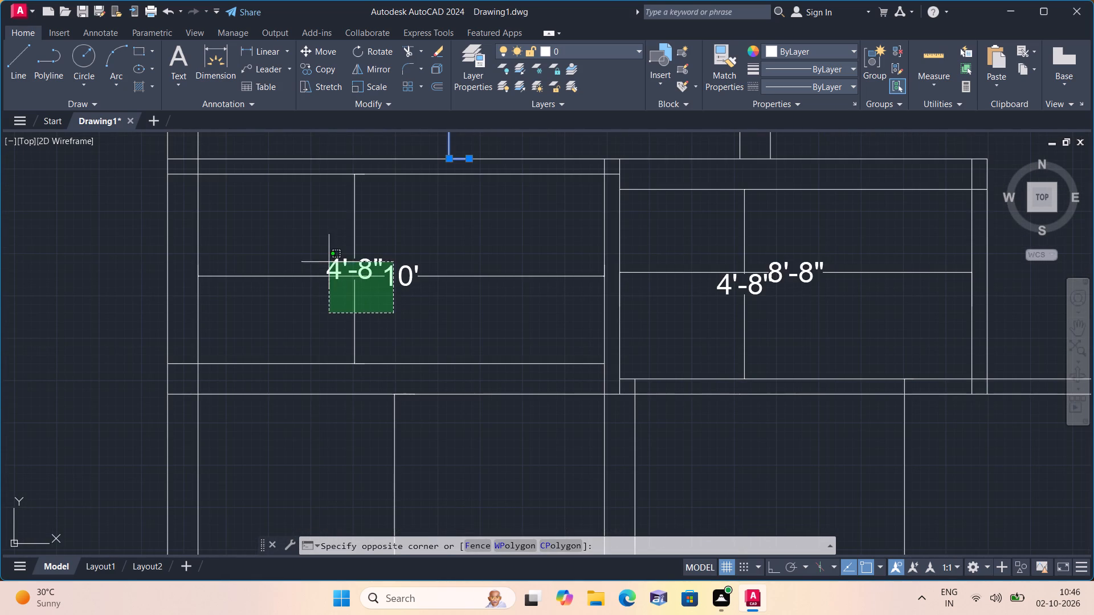
click(321, 251)
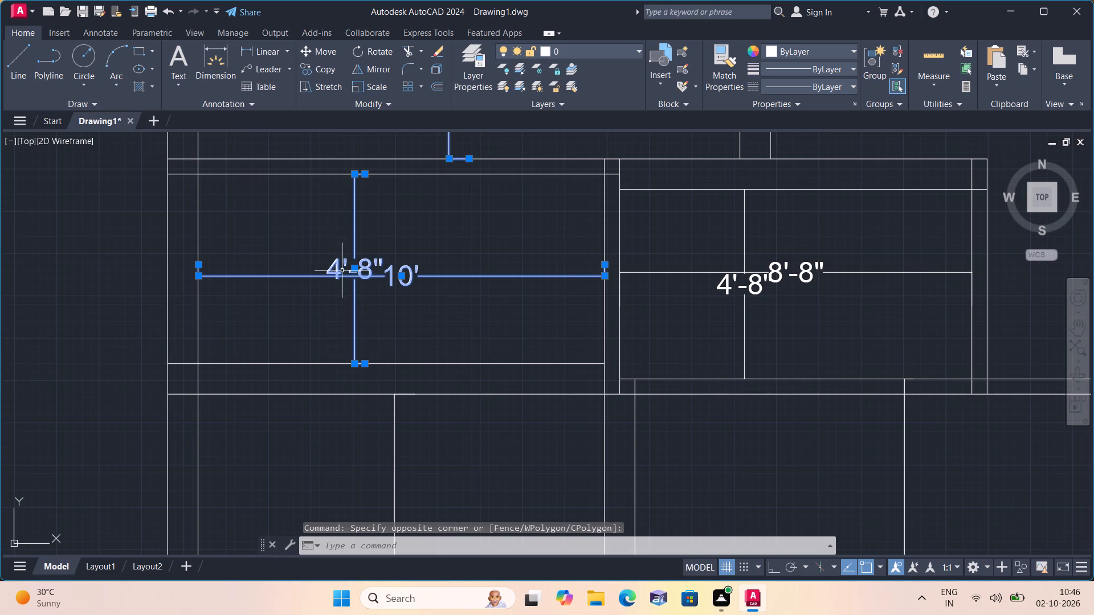
scroll(500, 335, down, 1)
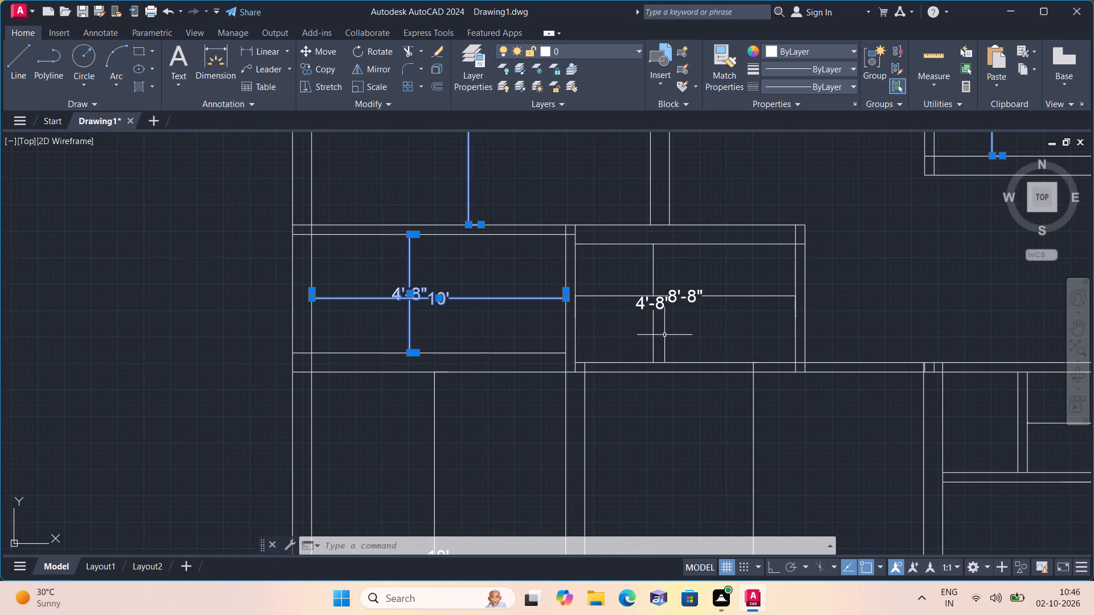
click(719, 334)
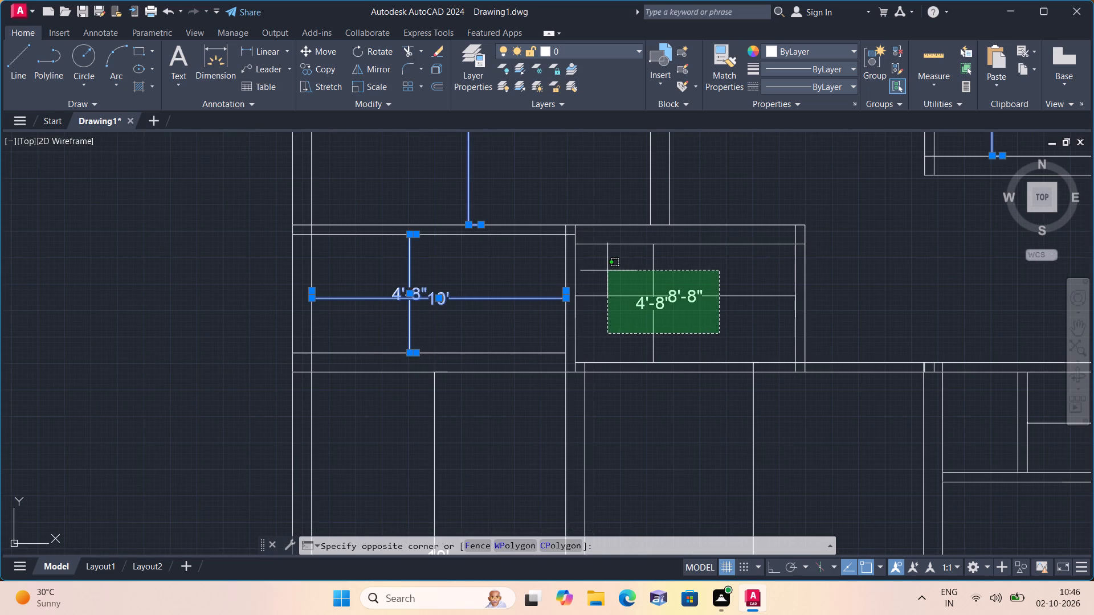
click(610, 273)
Add both dimensions in the bottom-left room and both in the bottom-middle room to the selection.
scroll(636, 310, down, 1)
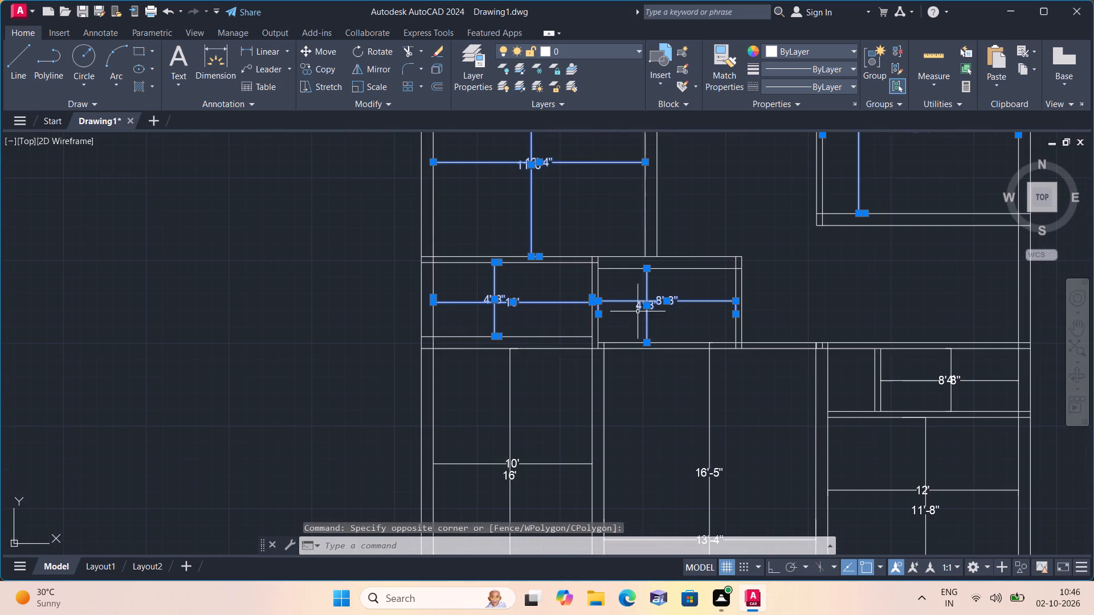
middle_drag(621, 310, 512, 240)
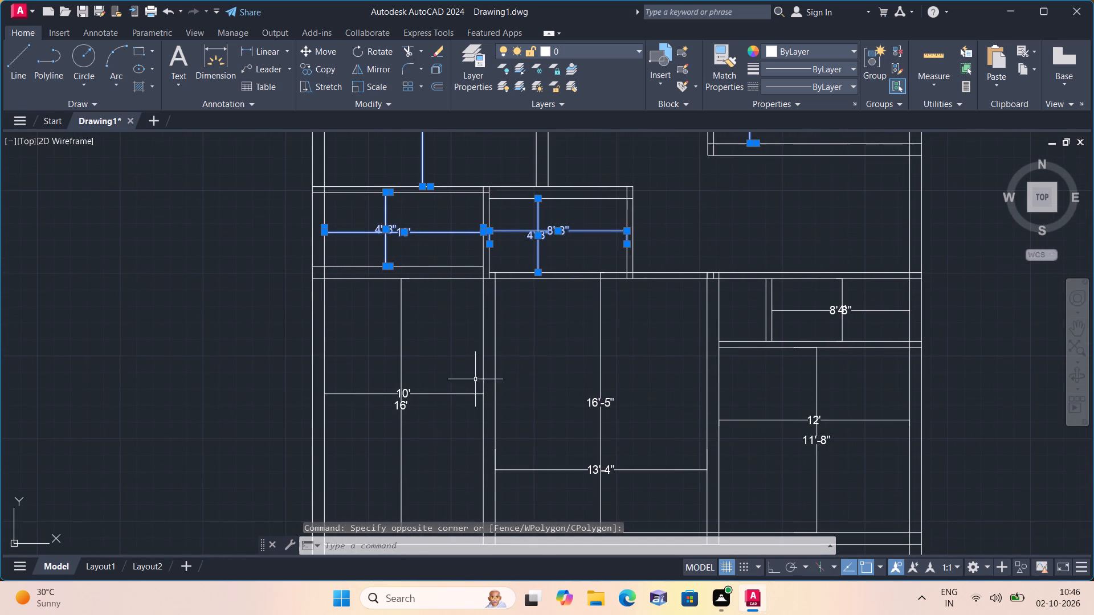
click(454, 417)
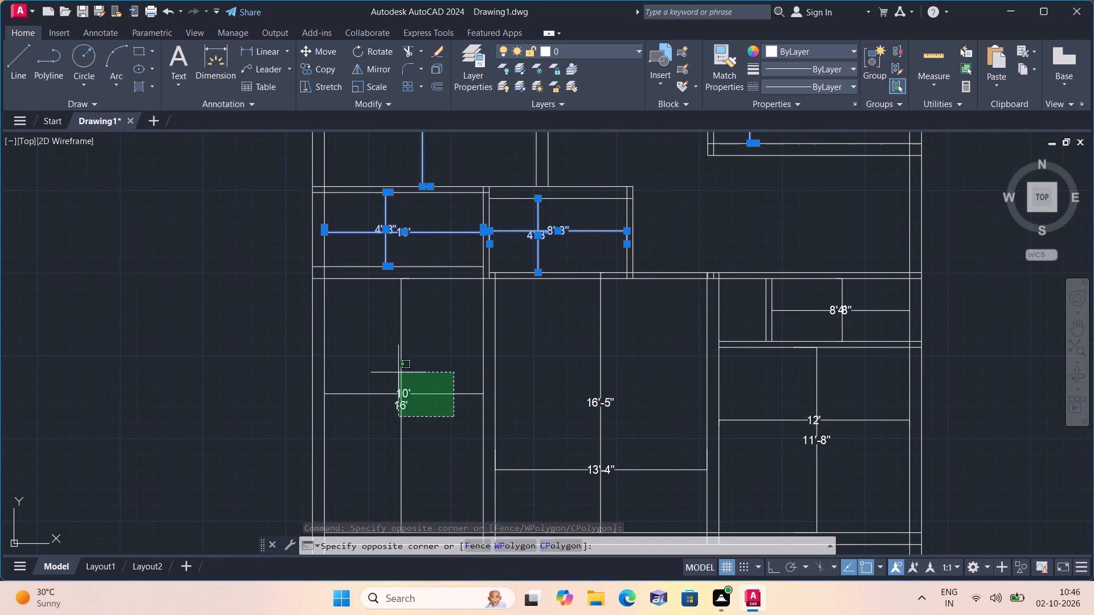
click(383, 362)
scroll(618, 409, down, 1)
middle_drag(617, 409, 521, 319)
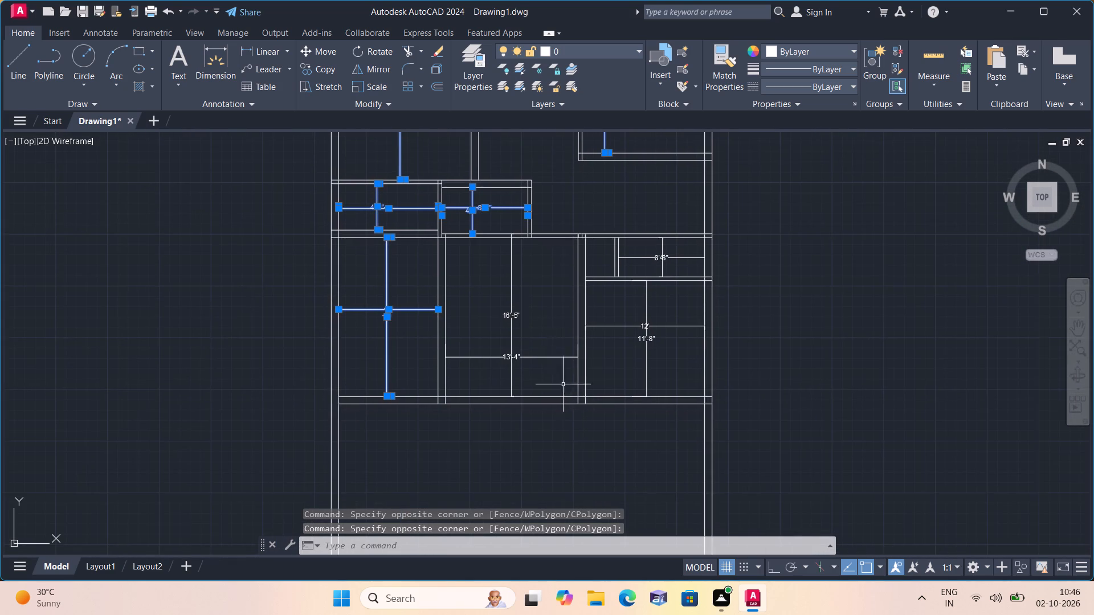
scroll(569, 420, up, 1)
scroll(487, 343, up, 1)
click(487, 340)
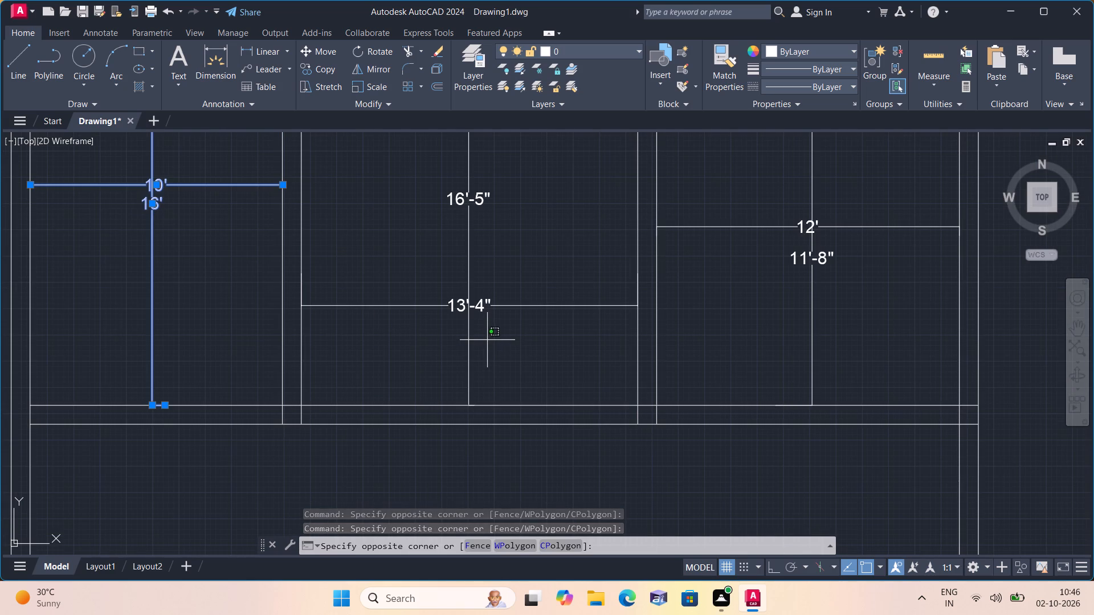
click(442, 286)
Add both dimensions in the bottom-right room to the selection.
middle_drag(418, 283, 319, 359)
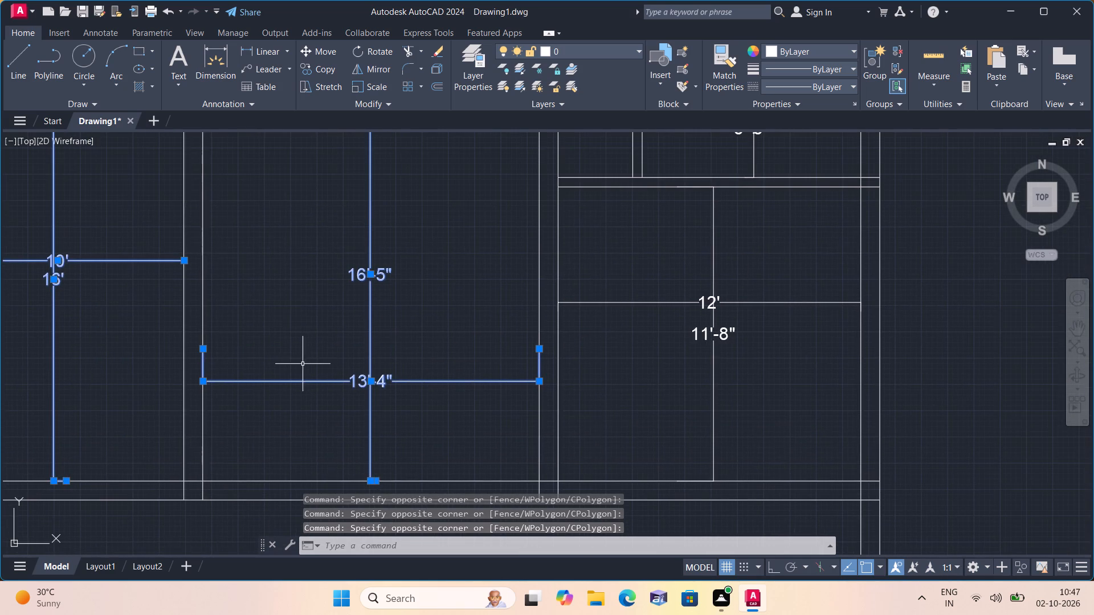
scroll(384, 364, down, 1)
scroll(536, 375, up, 1)
drag(662, 347, 626, 309)
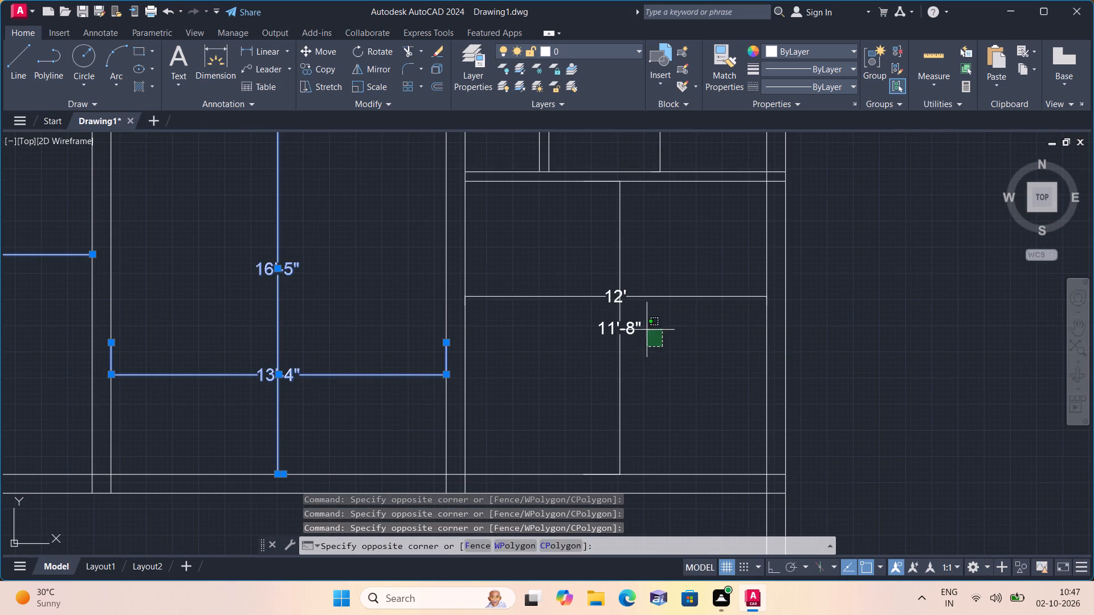
drag(626, 309, 597, 286)
click(565, 264)
Add both dimensions in the small room above the bottom-right room to the selection and erase all selected room dimensions.
middle_drag(512, 276, 491, 307)
scroll(459, 412, down, 1)
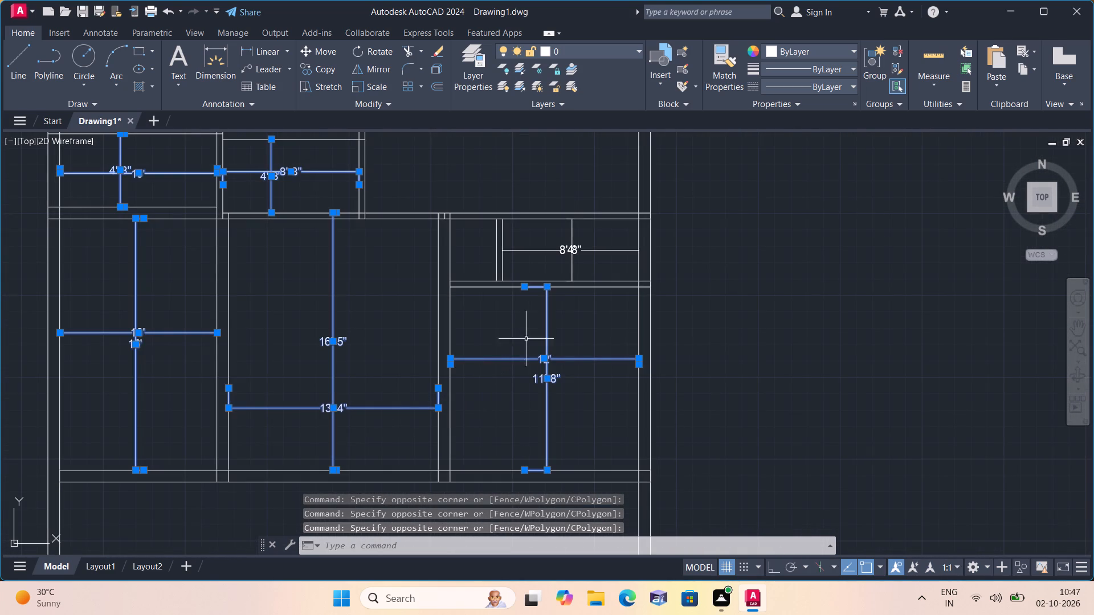
middle_drag(544, 273, 521, 410)
scroll(553, 408, up, 2)
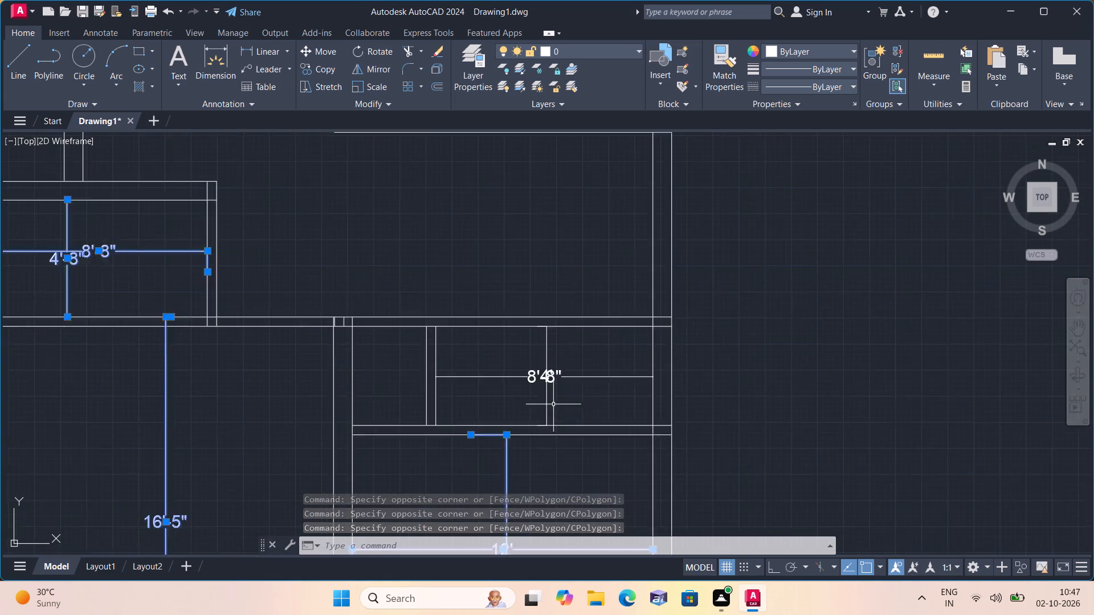
scroll(553, 404, up, 1)
click(566, 391)
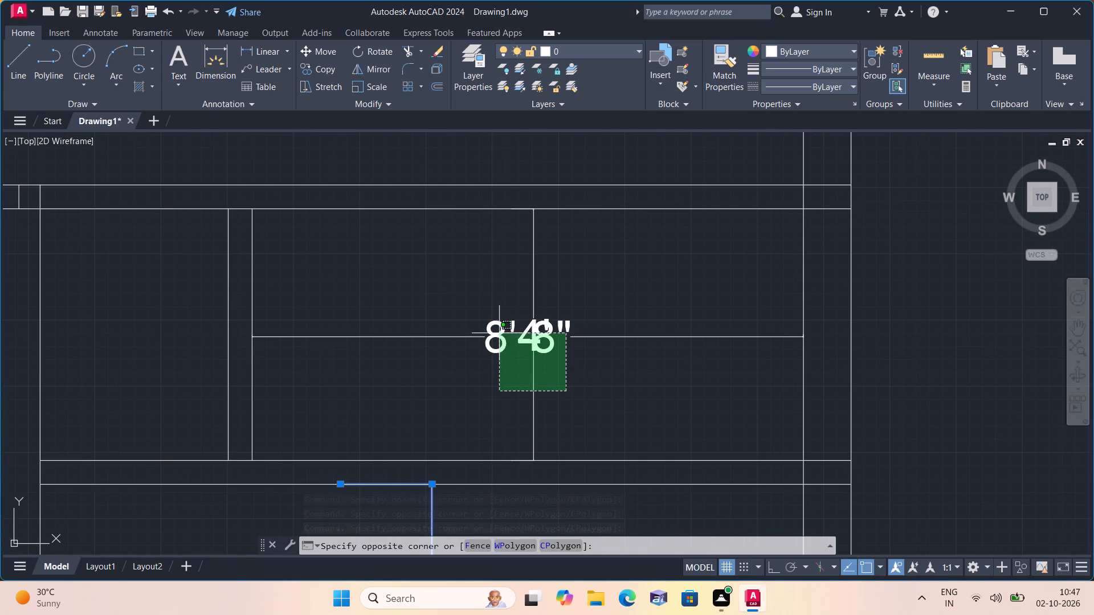
click(497, 326)
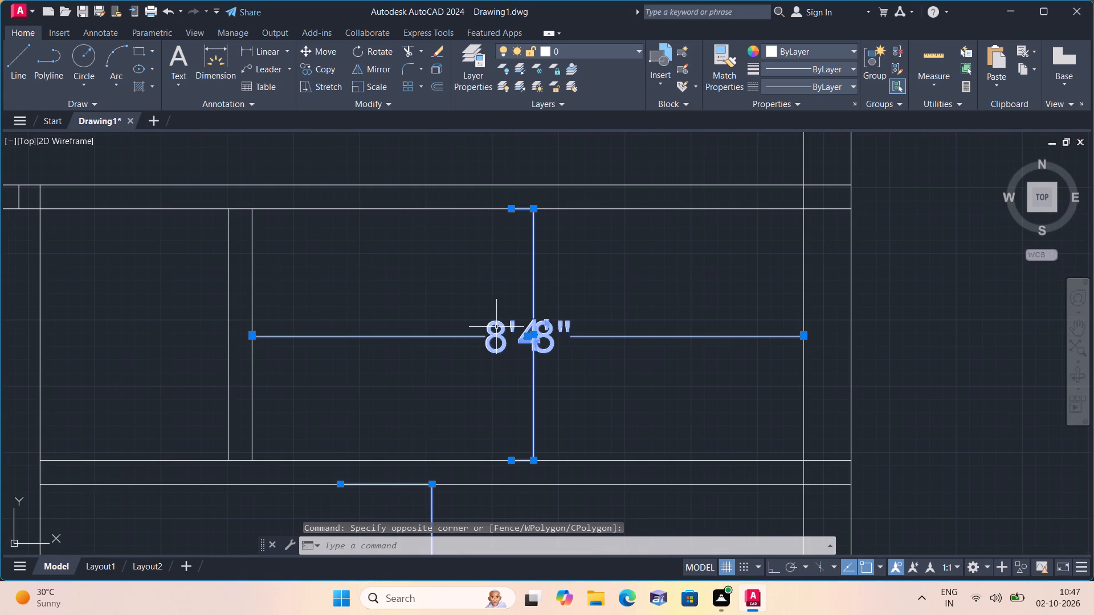
scroll(494, 327, down, 4)
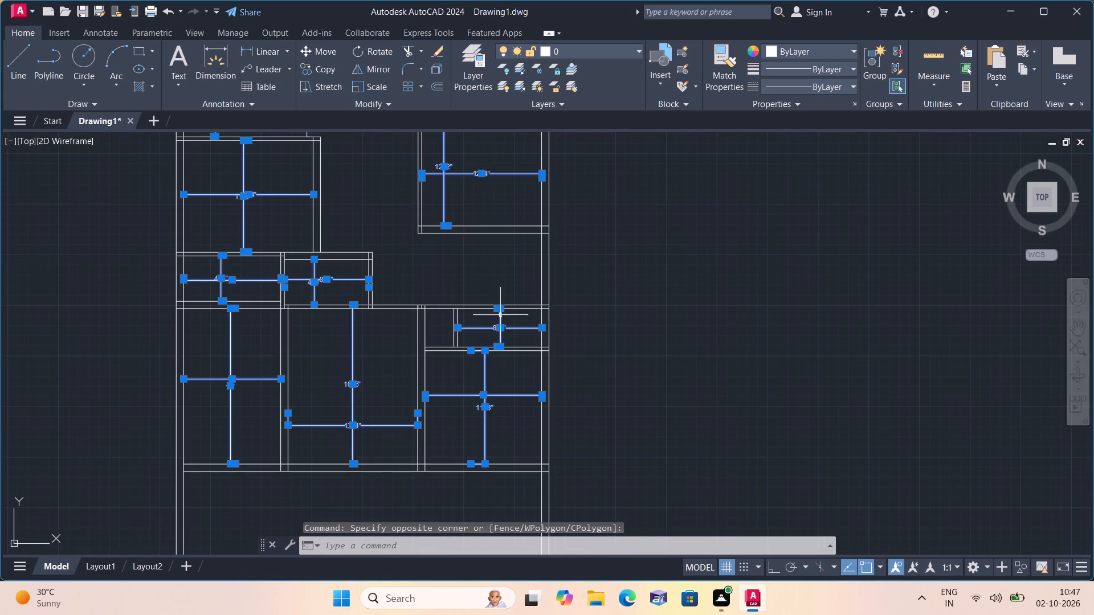
scroll(602, 340, down, 1)
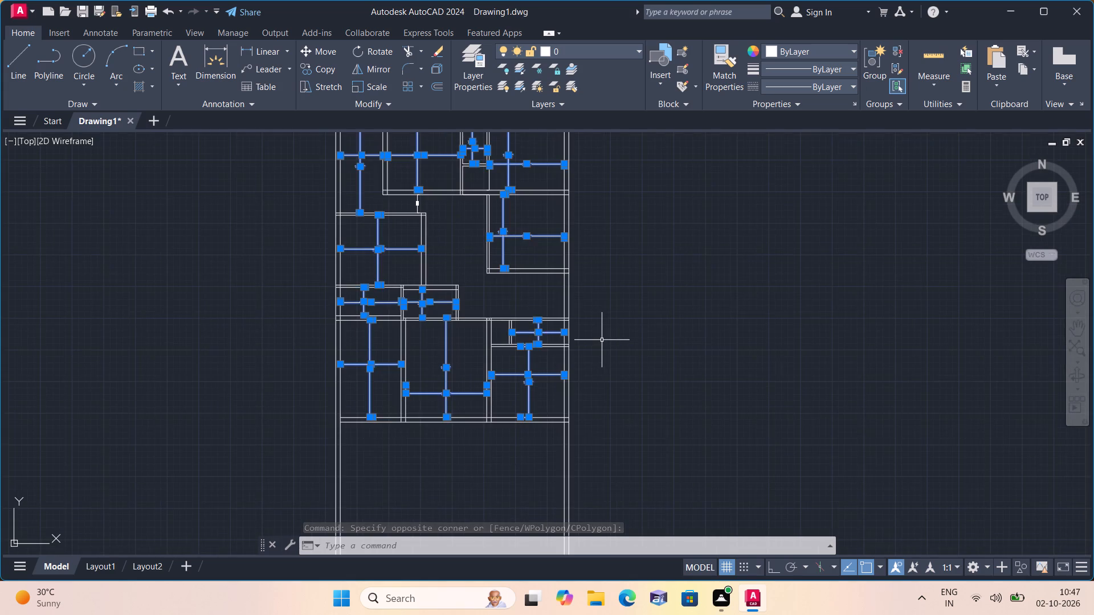
scroll(602, 339, down, 1)
key(Delete)
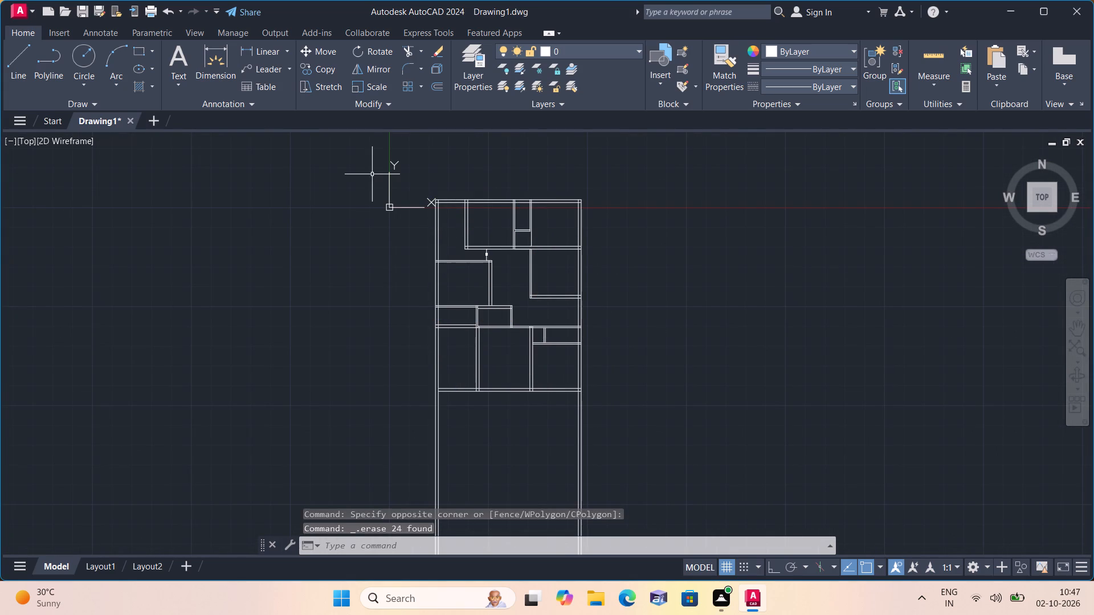
Add a vertical linear dimension along the right wall of the small room below the plan's upper partition, from partition to lower wall.
middle_drag(314, 144, 276, 278)
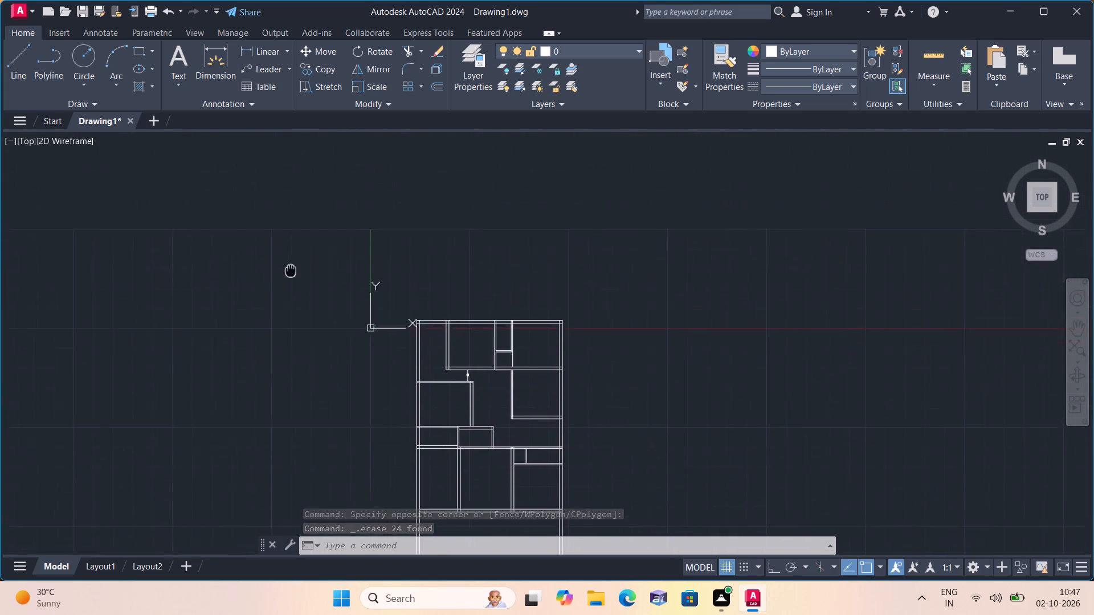
middle_drag(276, 278, 270, 338)
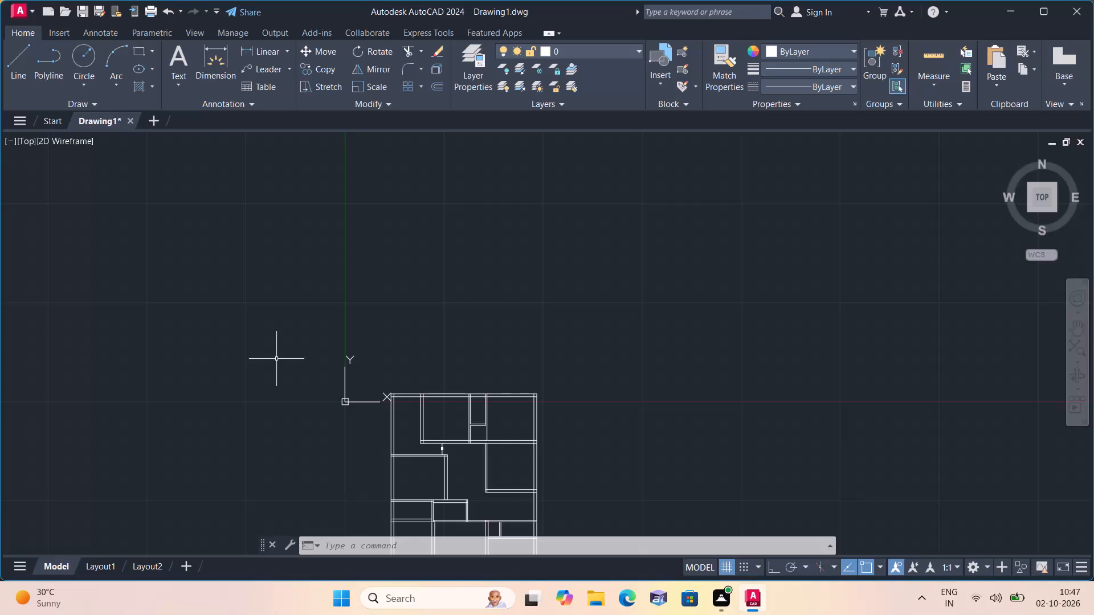
middle_drag(339, 334, 191, 210)
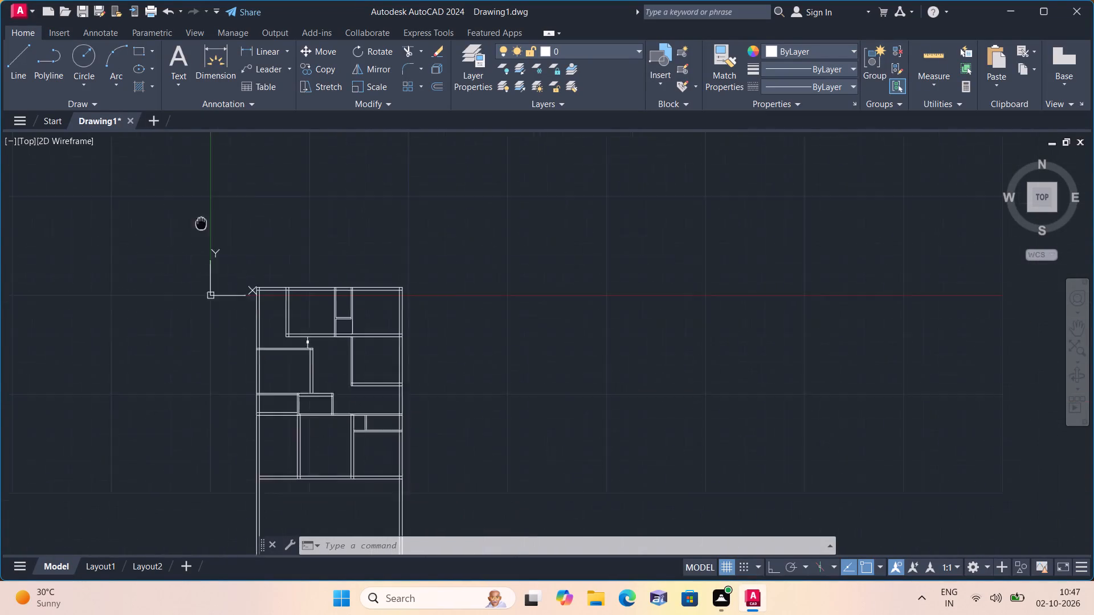
middle_drag(191, 210, 177, 192)
drag(267, 50, 271, 63)
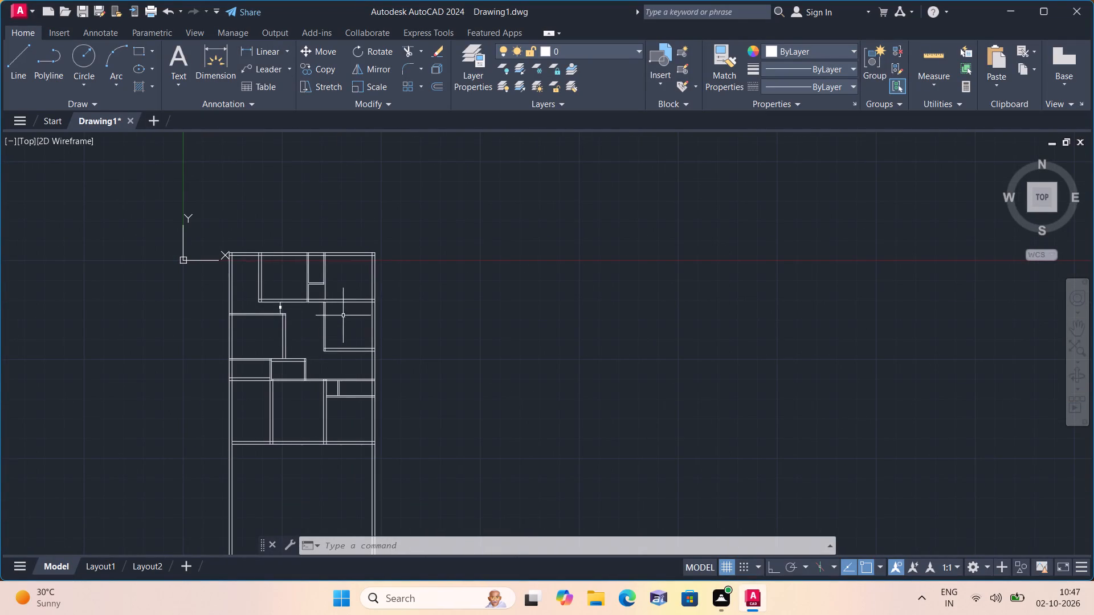
scroll(344, 297, up, 4)
middle_drag(214, 289, 301, 307)
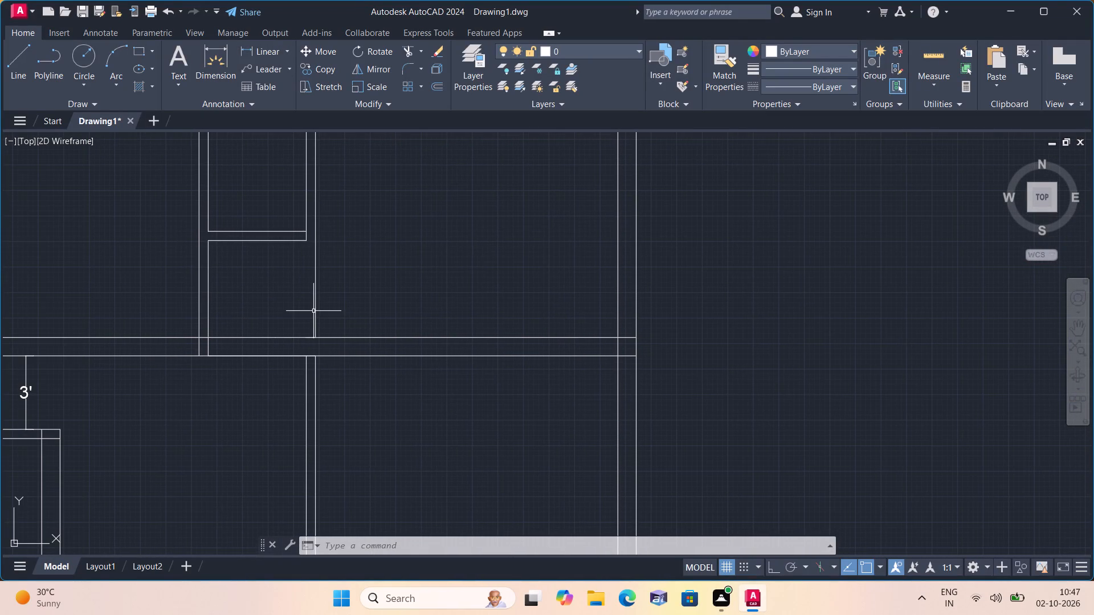
scroll(310, 259, up, 1)
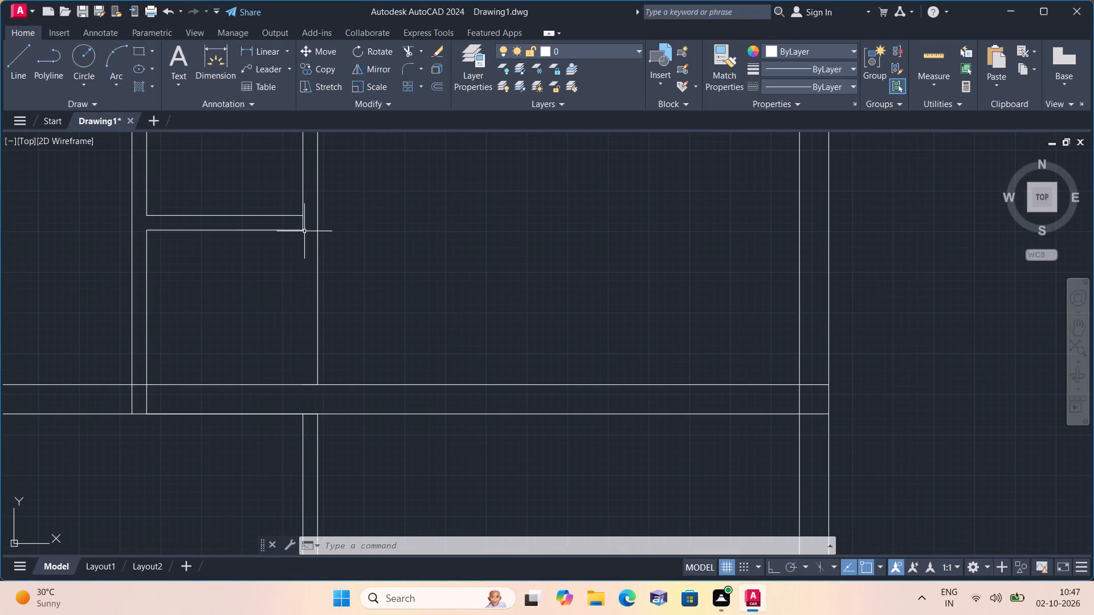
click(273, 50)
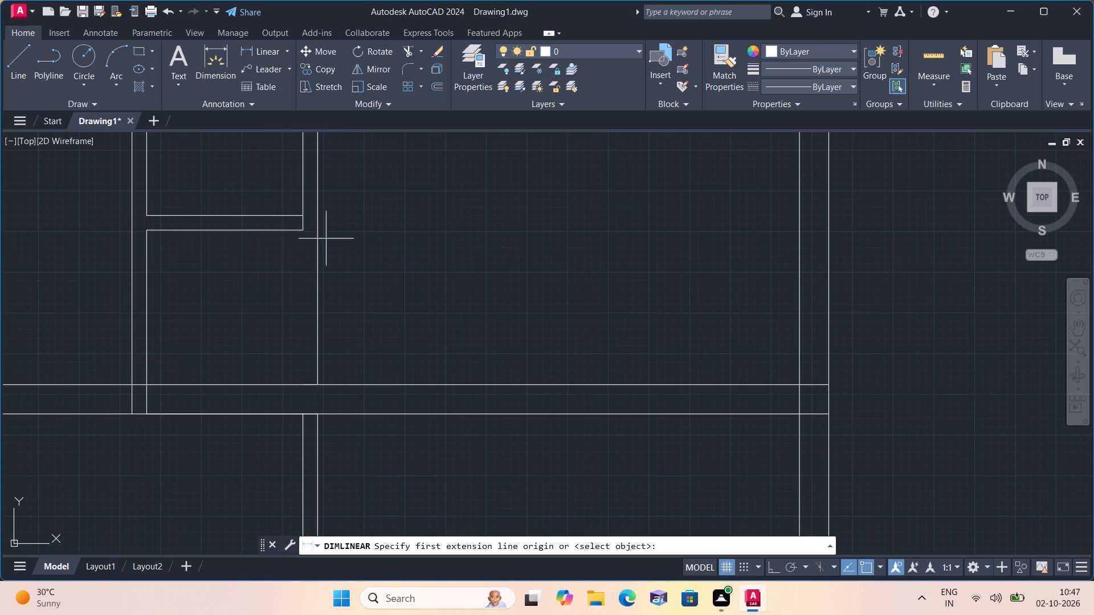
click(305, 232)
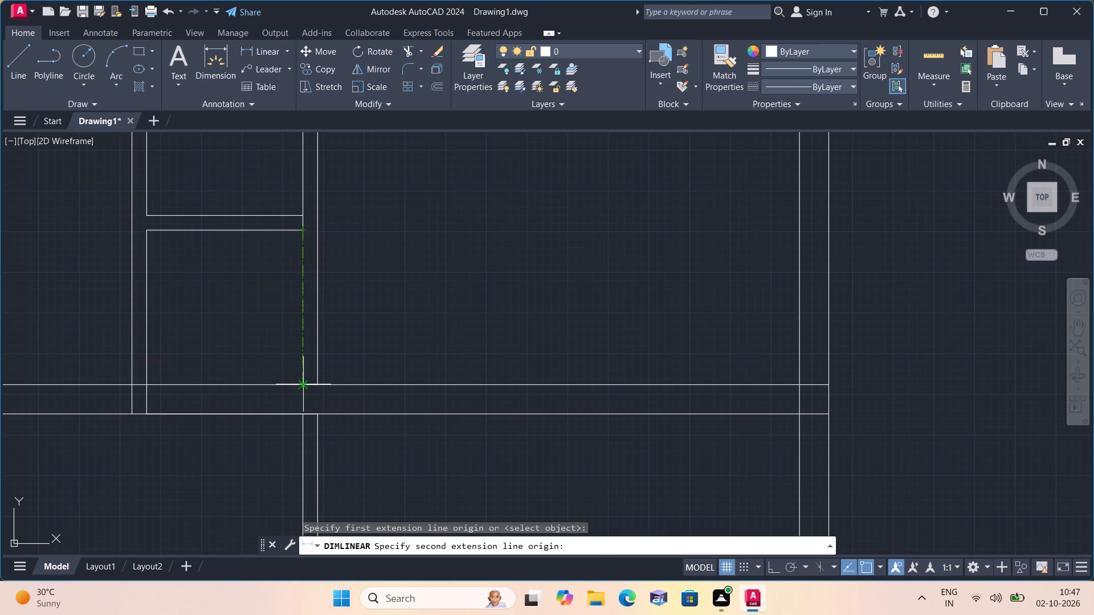
click(301, 383)
click(301, 338)
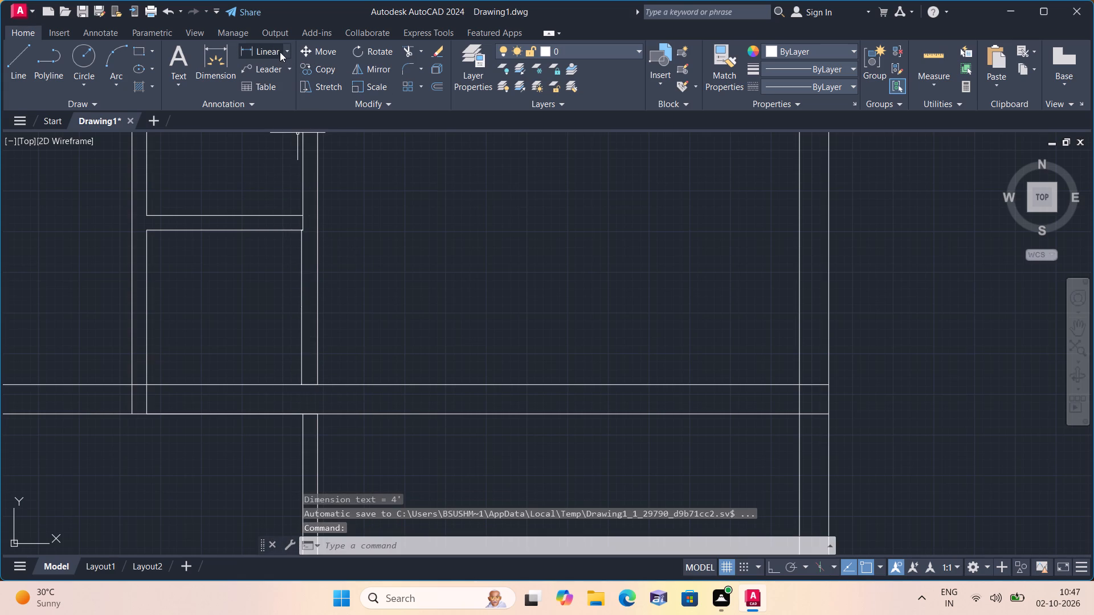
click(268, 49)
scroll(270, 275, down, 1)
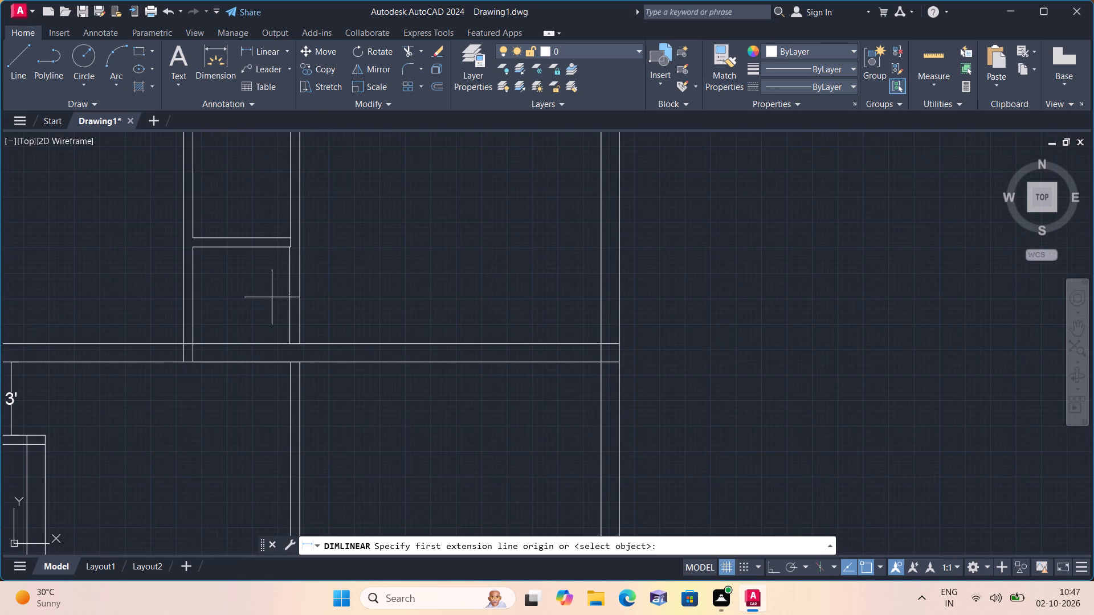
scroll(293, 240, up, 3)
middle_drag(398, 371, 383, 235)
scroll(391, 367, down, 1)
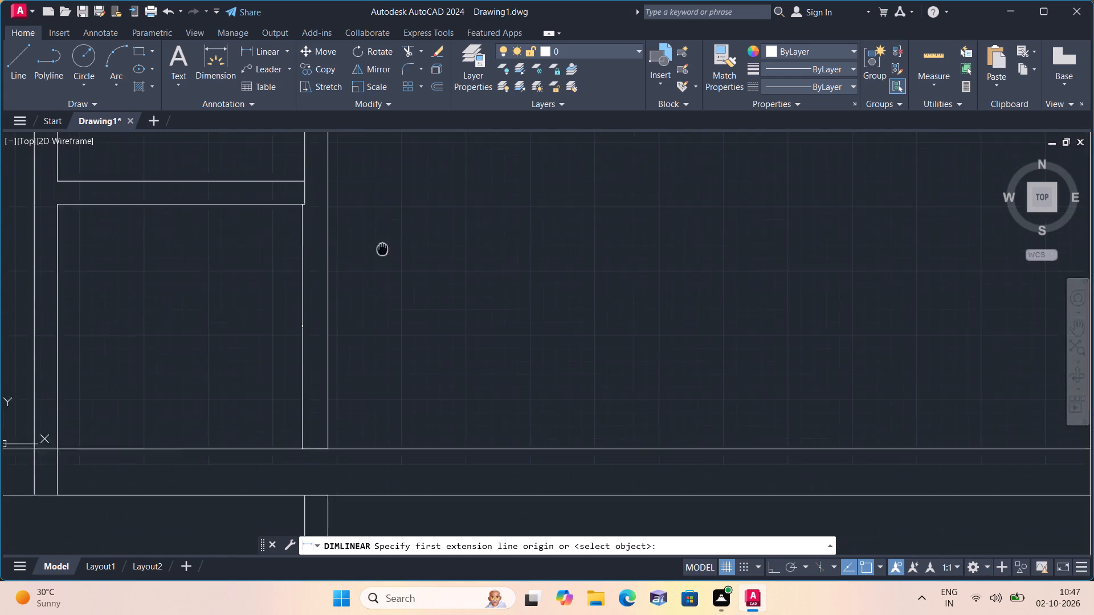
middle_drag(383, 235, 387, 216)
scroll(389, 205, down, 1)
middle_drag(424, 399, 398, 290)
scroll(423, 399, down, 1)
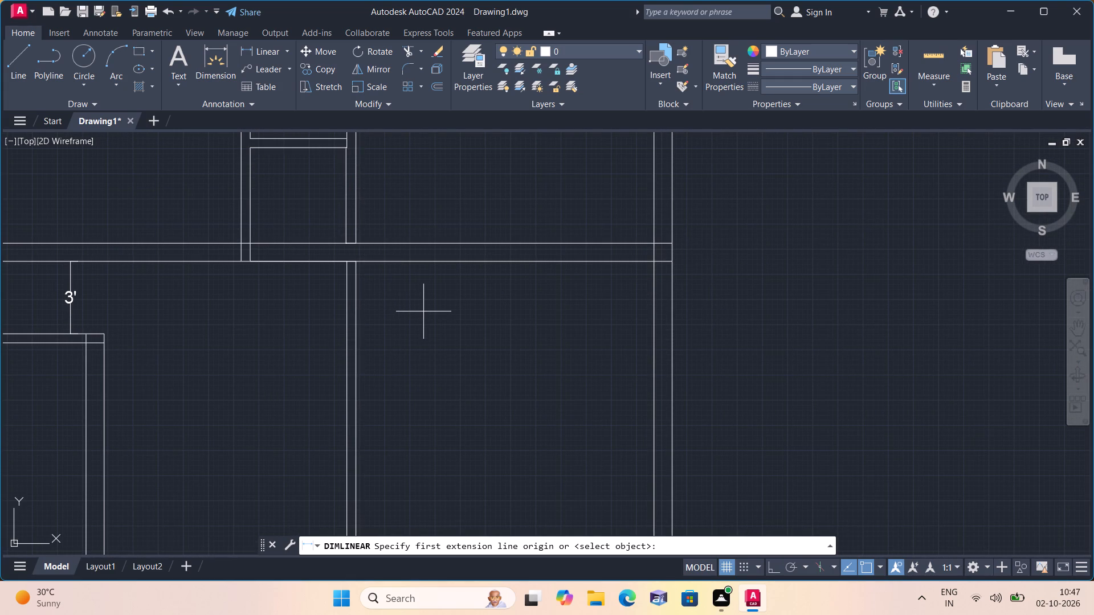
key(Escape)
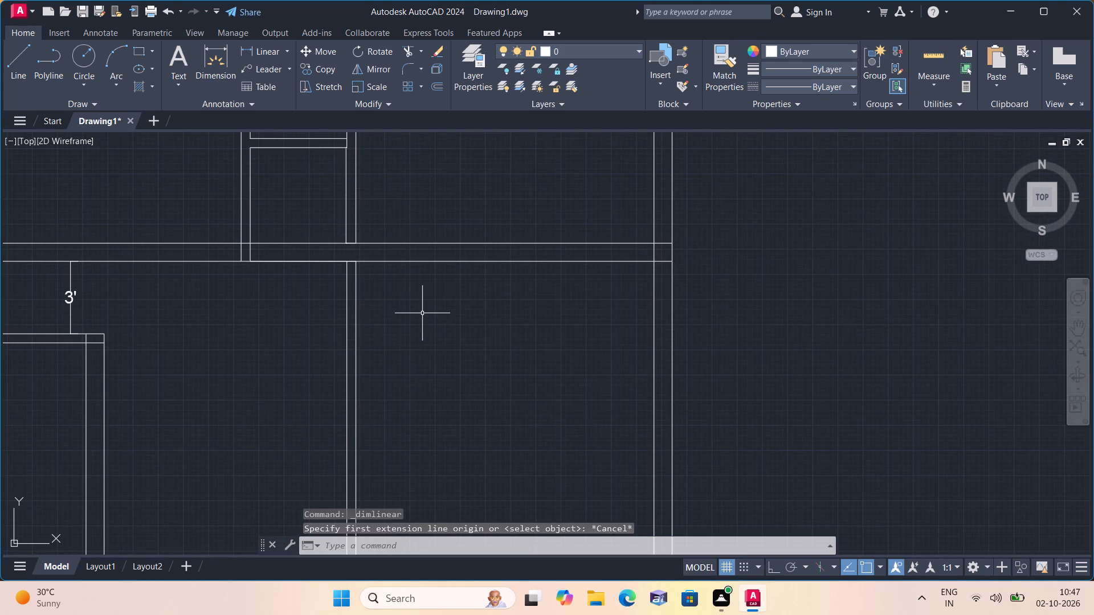
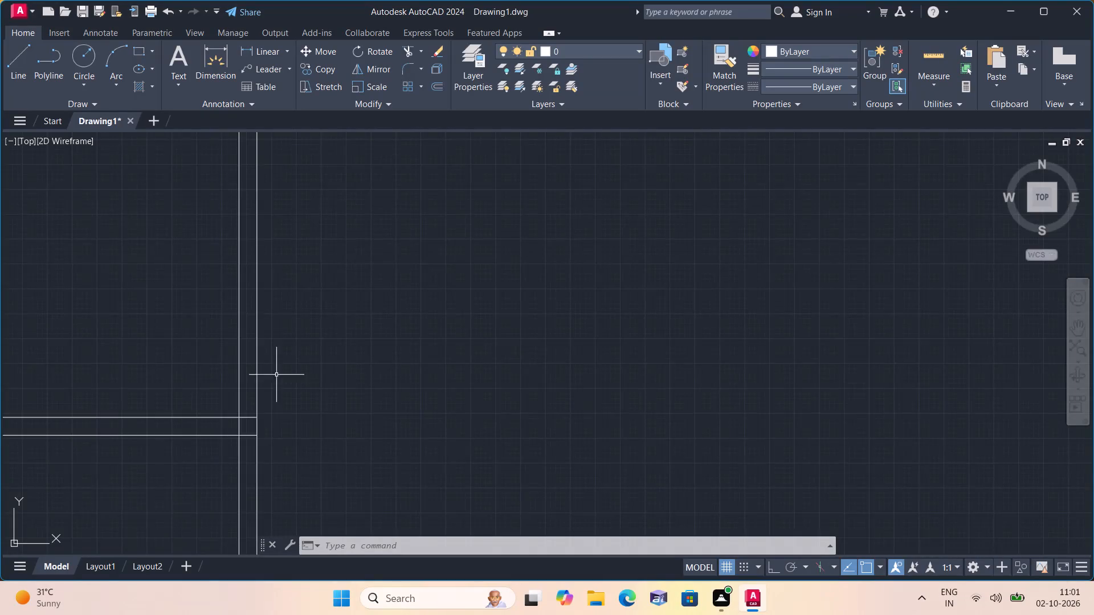
Examine the overall floor plan and the passage below the upper rooms where the 3' dimension remains.
scroll(148, 305, down, 2)
middle_drag(133, 333, 172, 338)
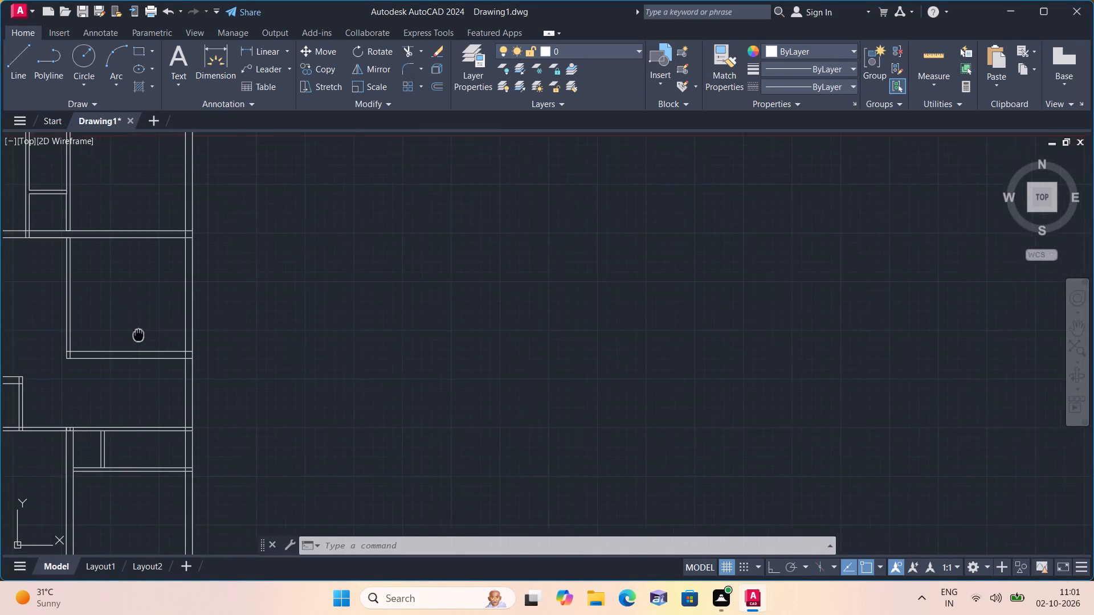
middle_drag(172, 338, 655, 357)
scroll(560, 282, down, 1)
middle_drag(560, 282, 616, 388)
scroll(544, 387, up, 3)
scroll(544, 381, down, 1)
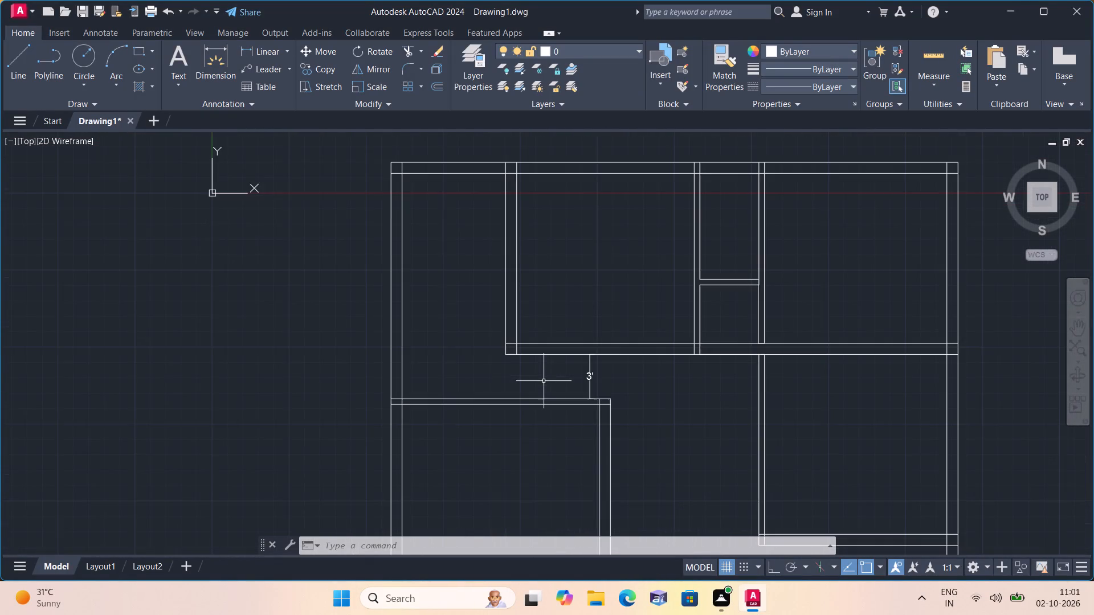
scroll(543, 380, up, 1)
scroll(543, 378, down, 1)
scroll(543, 378, up, 1)
scroll(543, 378, down, 1)
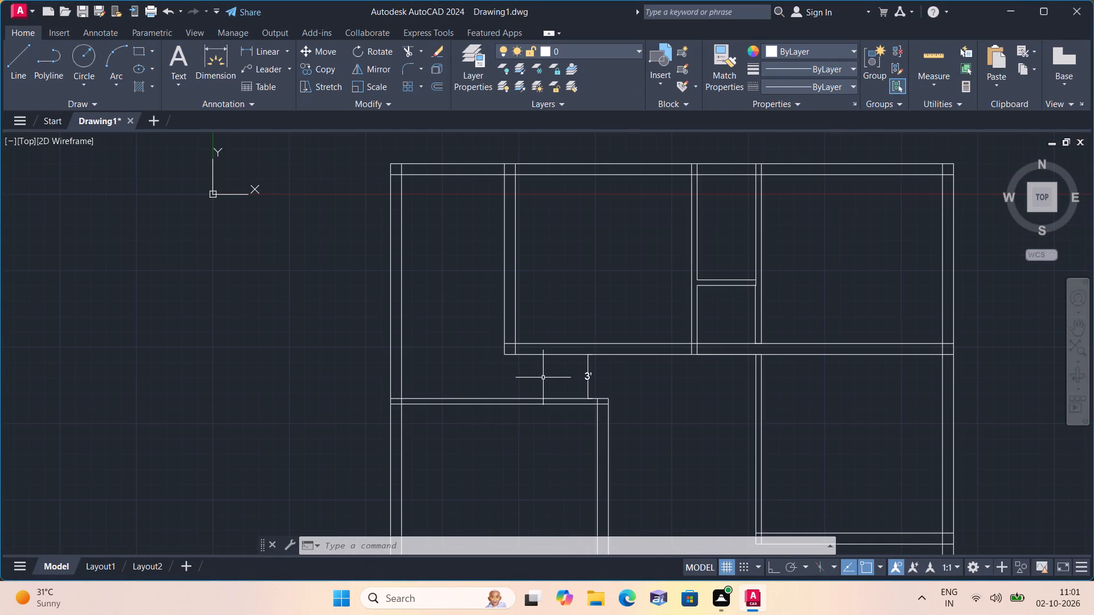
scroll(543, 378, down, 3)
scroll(542, 375, up, 1)
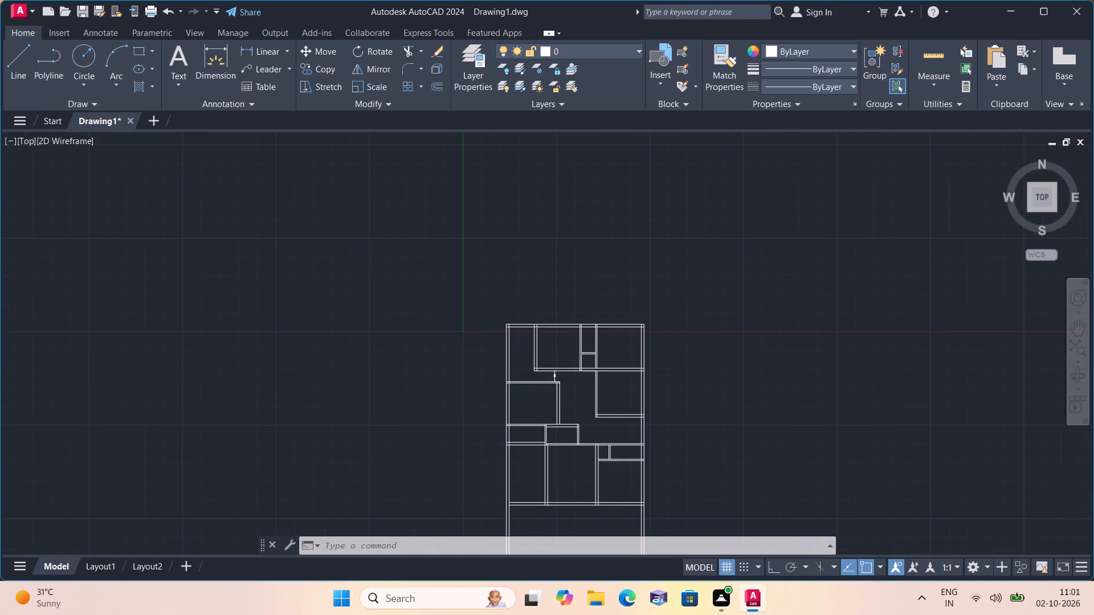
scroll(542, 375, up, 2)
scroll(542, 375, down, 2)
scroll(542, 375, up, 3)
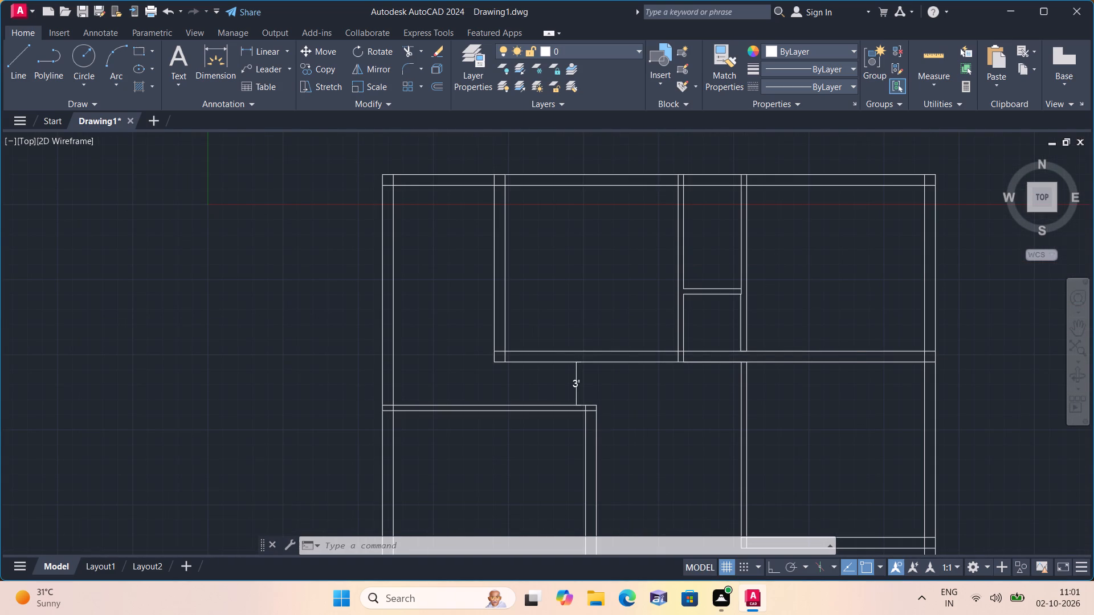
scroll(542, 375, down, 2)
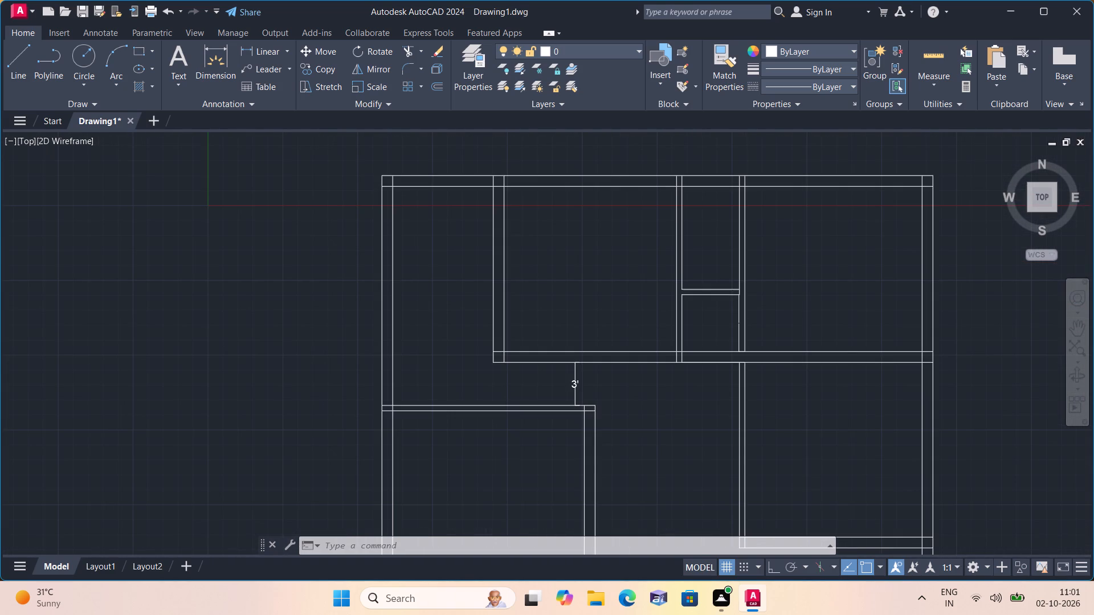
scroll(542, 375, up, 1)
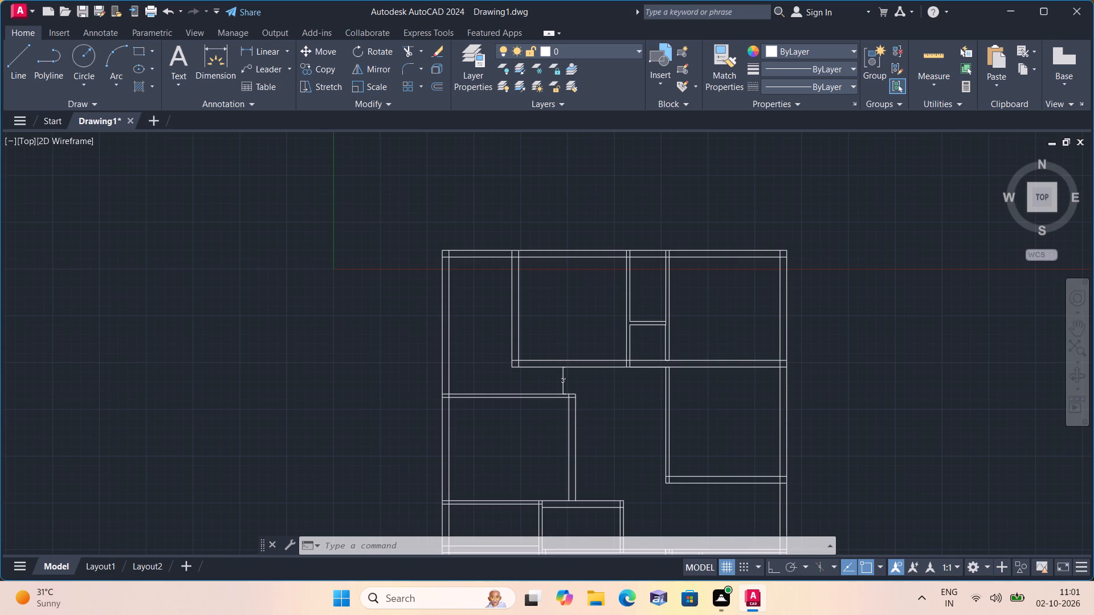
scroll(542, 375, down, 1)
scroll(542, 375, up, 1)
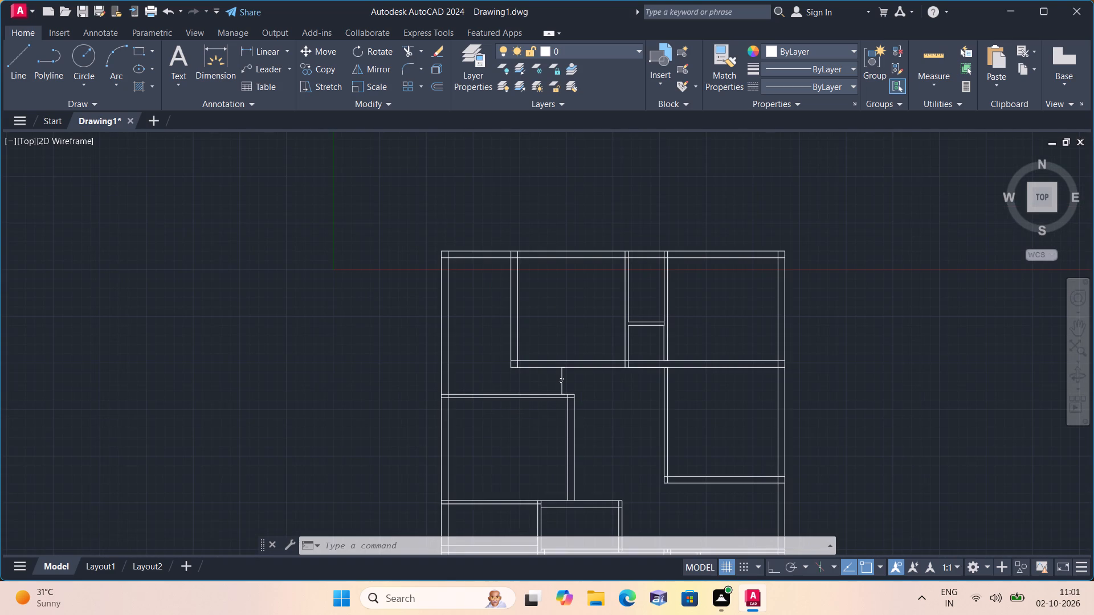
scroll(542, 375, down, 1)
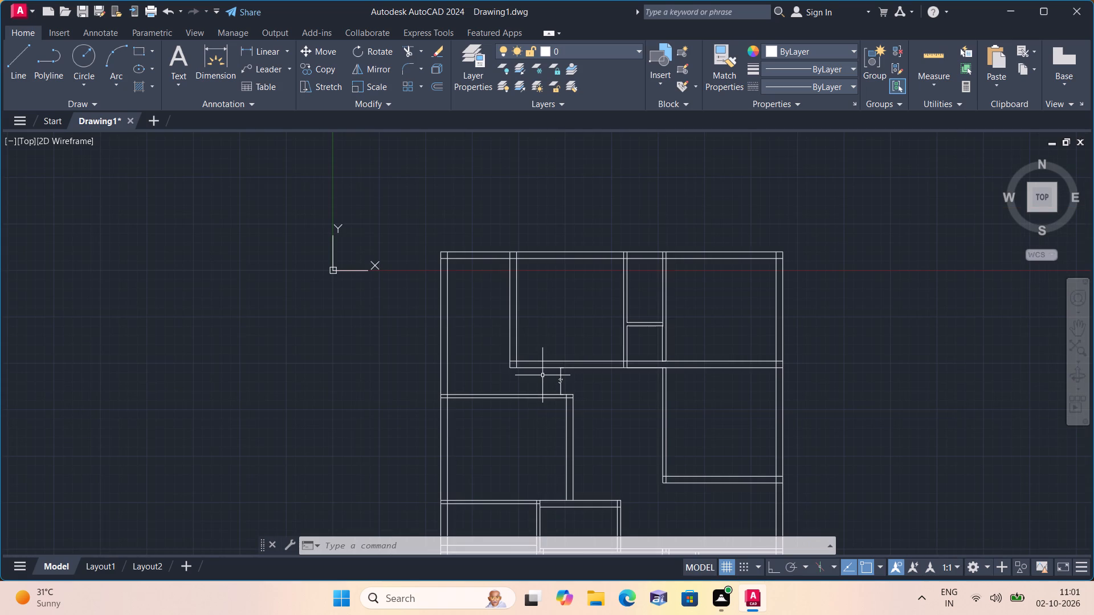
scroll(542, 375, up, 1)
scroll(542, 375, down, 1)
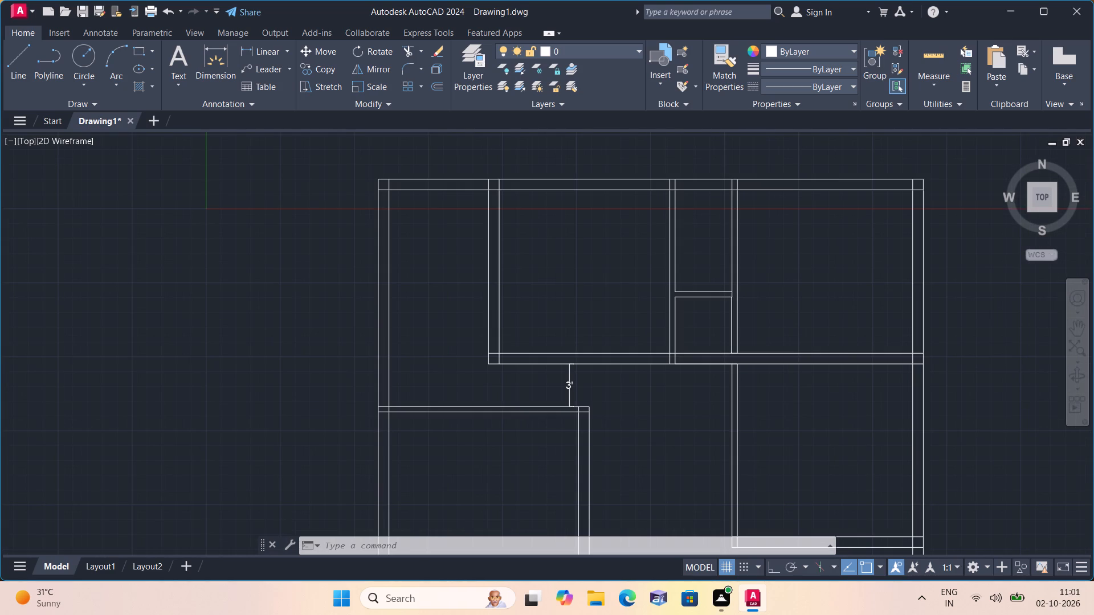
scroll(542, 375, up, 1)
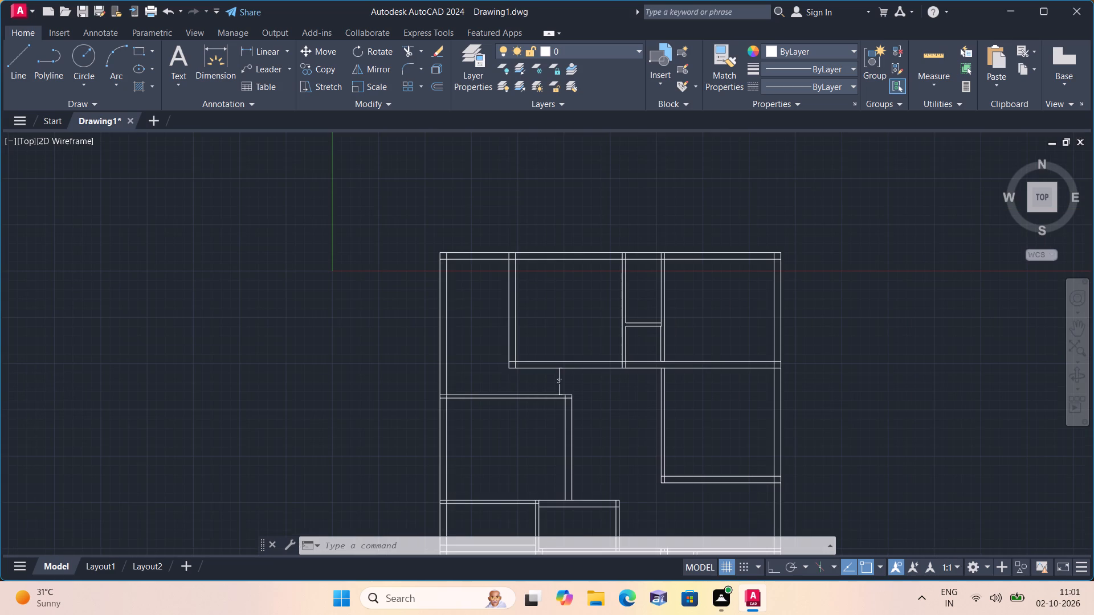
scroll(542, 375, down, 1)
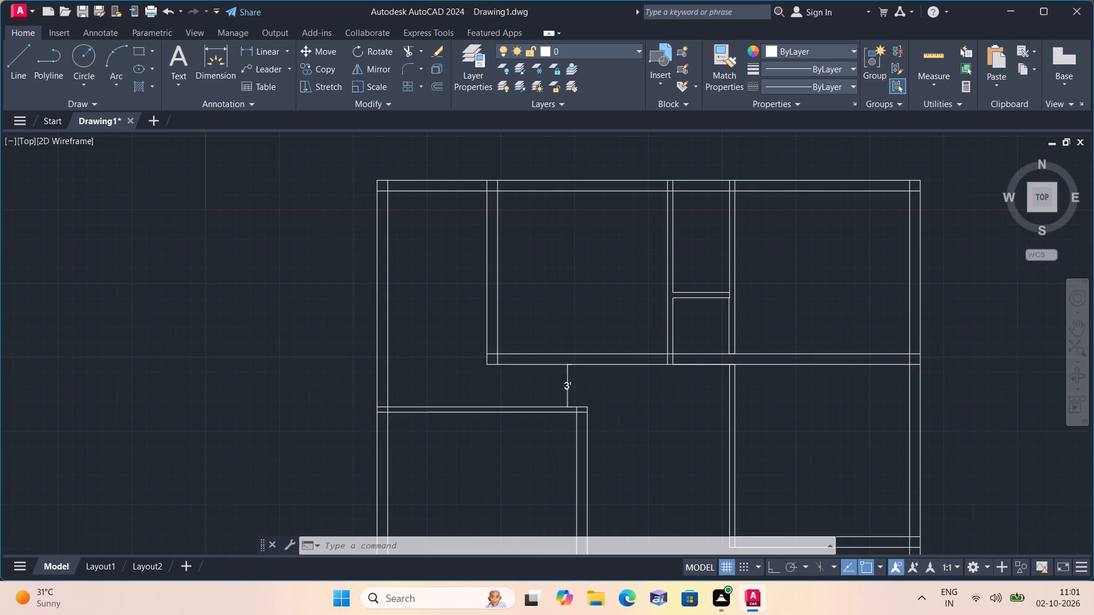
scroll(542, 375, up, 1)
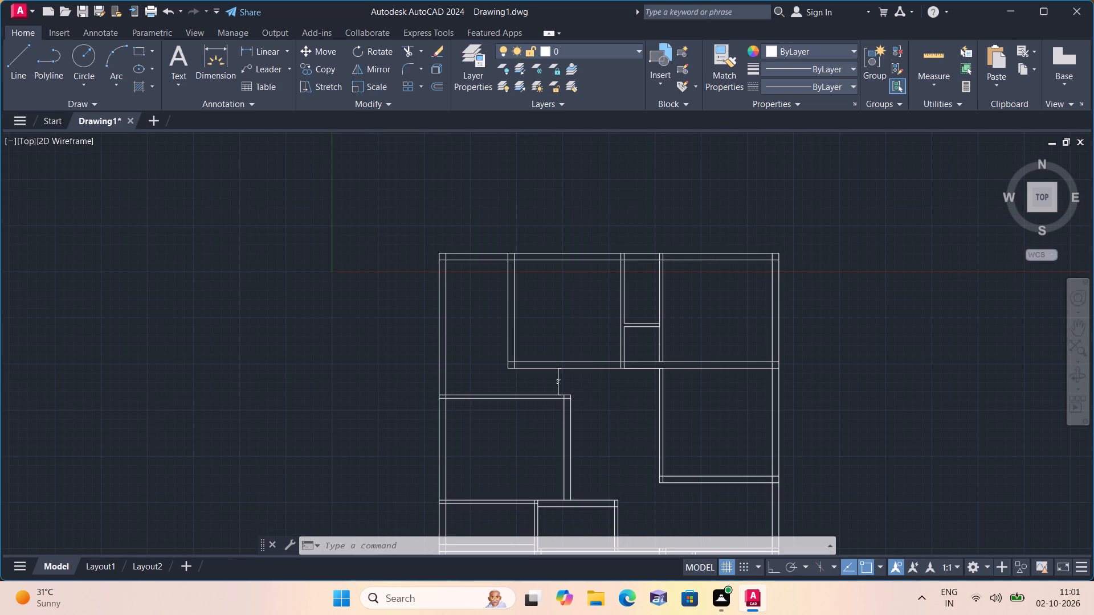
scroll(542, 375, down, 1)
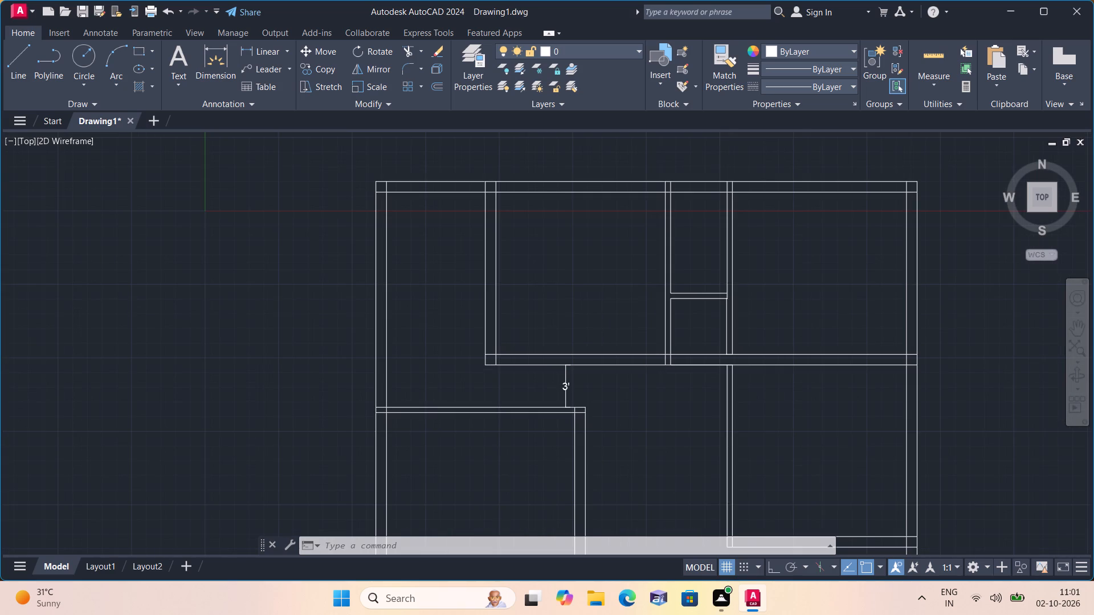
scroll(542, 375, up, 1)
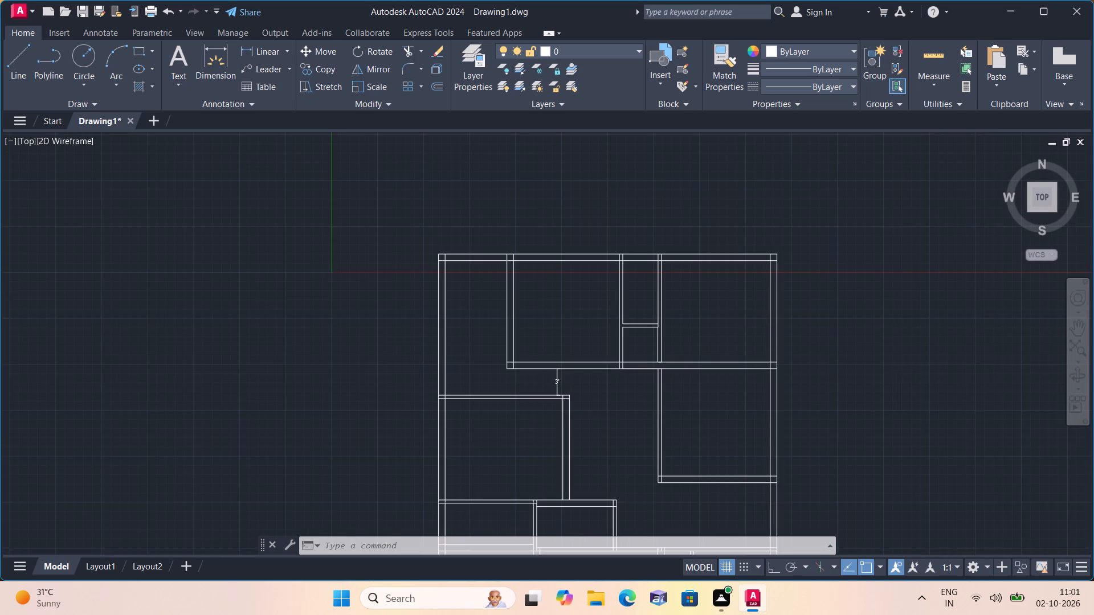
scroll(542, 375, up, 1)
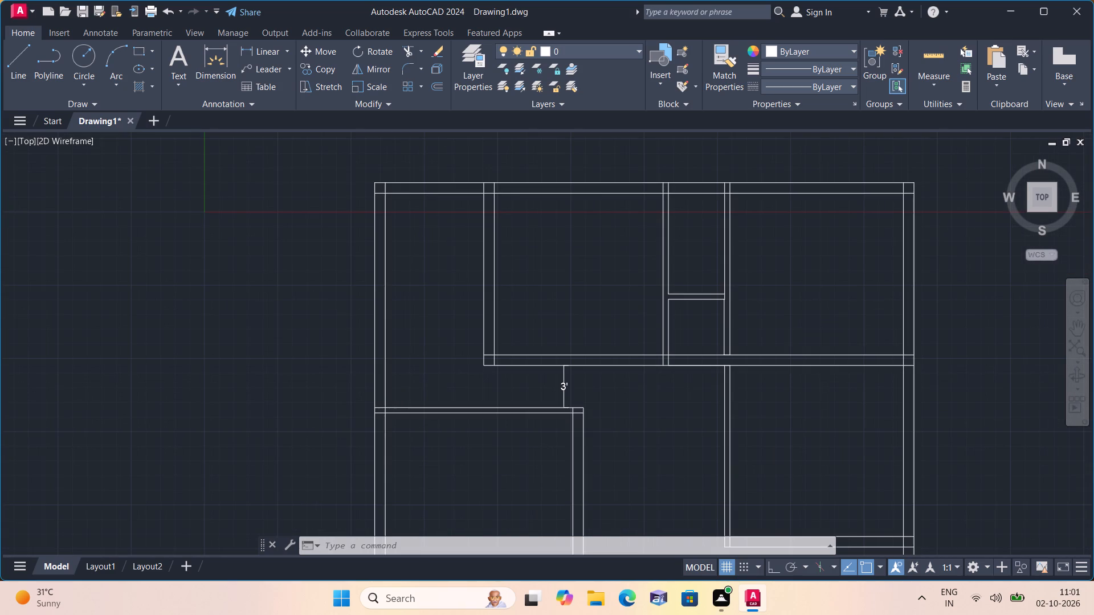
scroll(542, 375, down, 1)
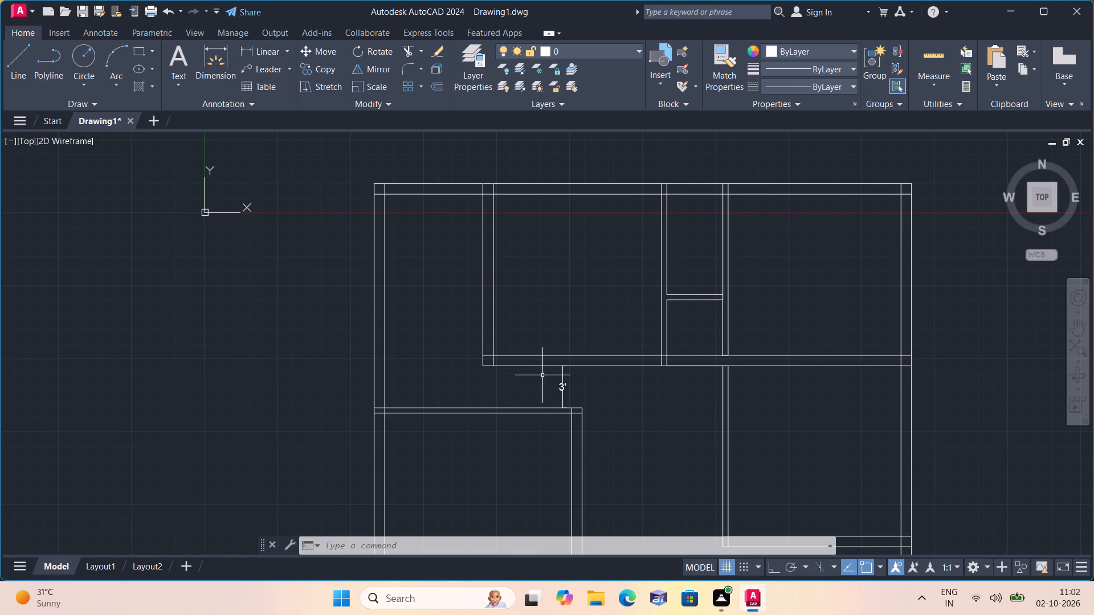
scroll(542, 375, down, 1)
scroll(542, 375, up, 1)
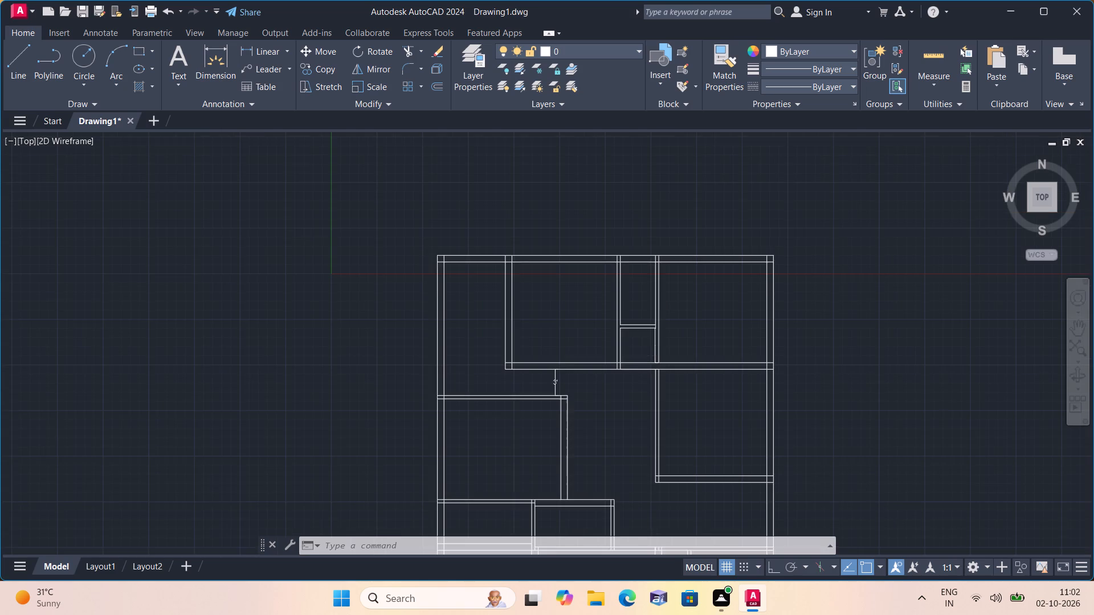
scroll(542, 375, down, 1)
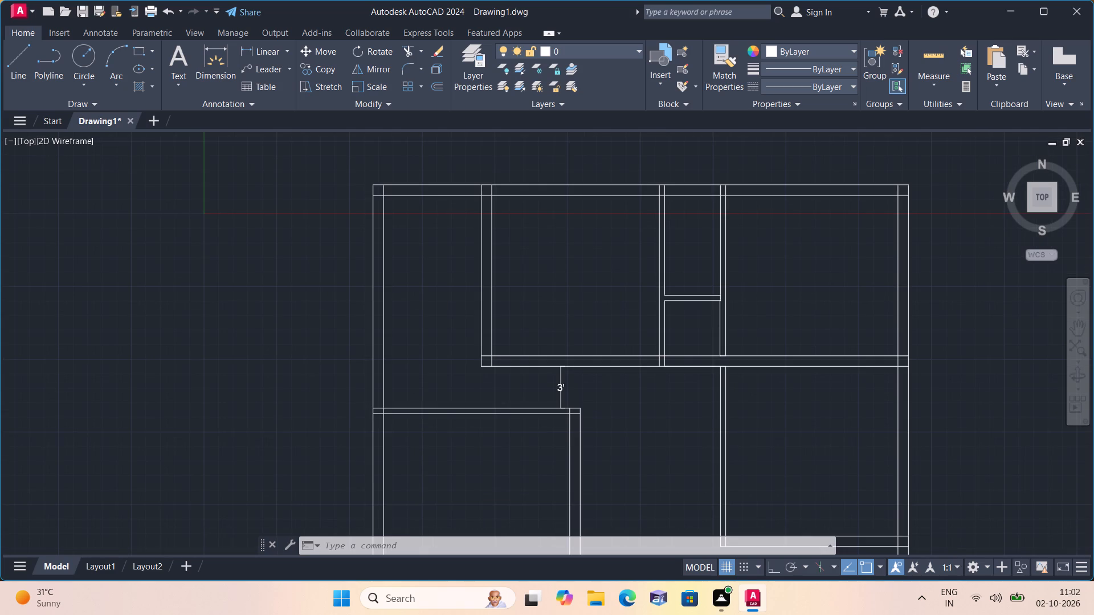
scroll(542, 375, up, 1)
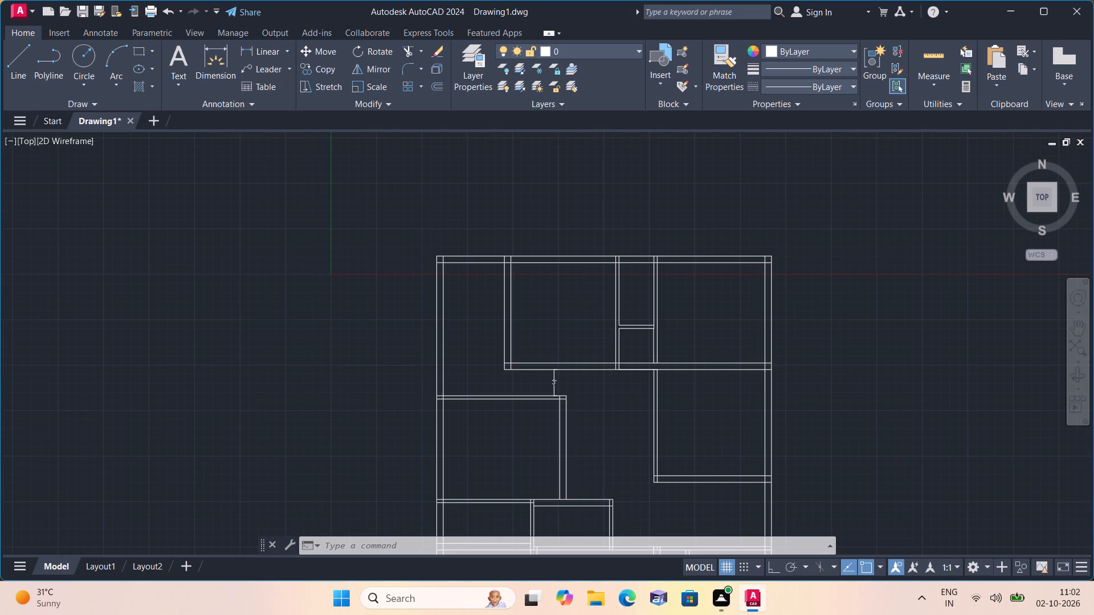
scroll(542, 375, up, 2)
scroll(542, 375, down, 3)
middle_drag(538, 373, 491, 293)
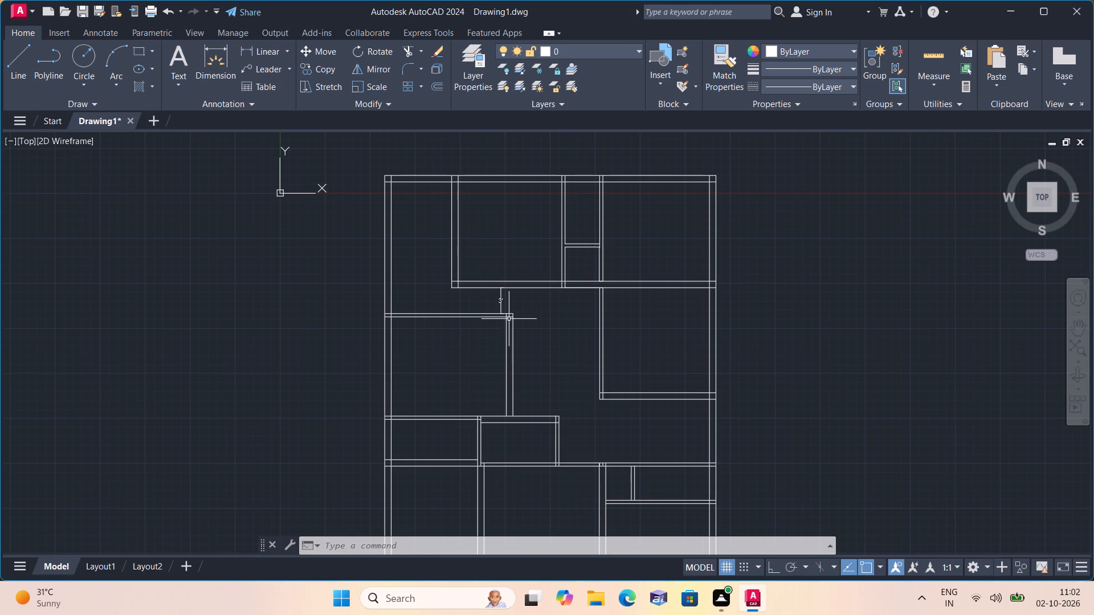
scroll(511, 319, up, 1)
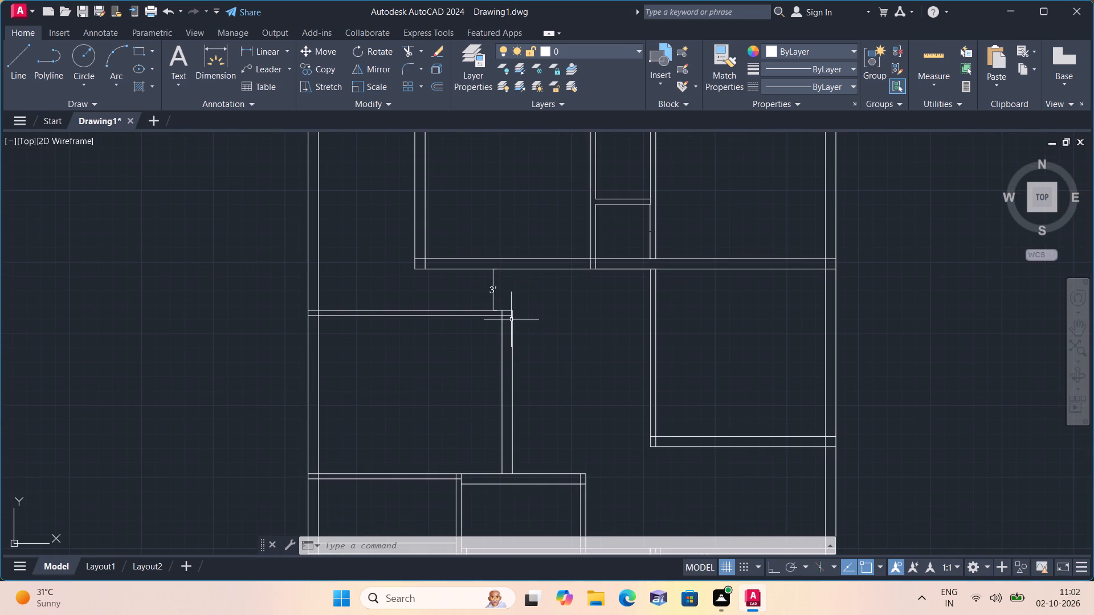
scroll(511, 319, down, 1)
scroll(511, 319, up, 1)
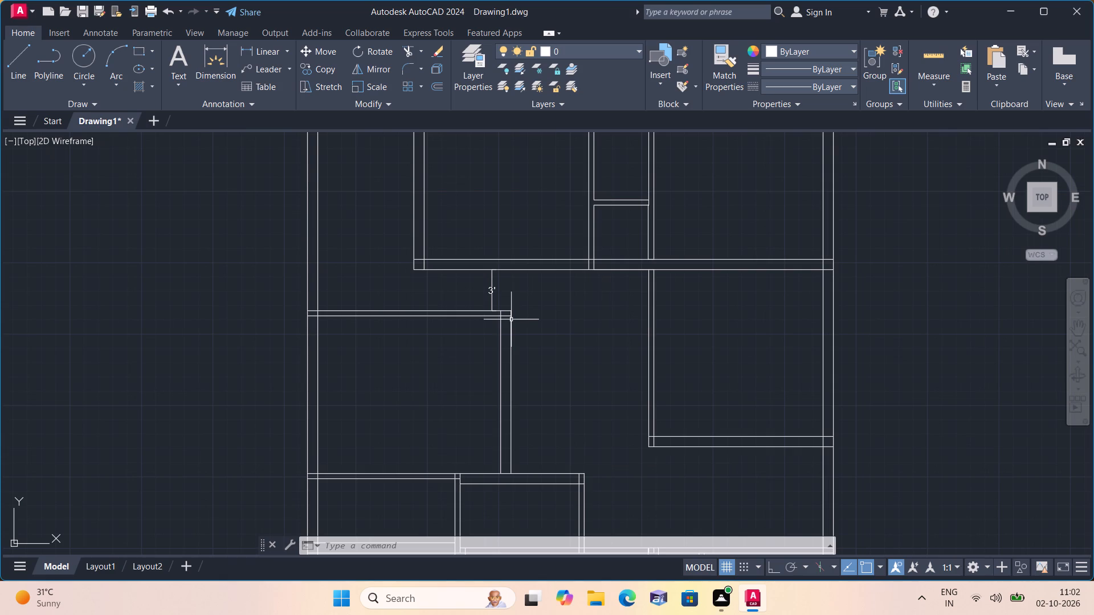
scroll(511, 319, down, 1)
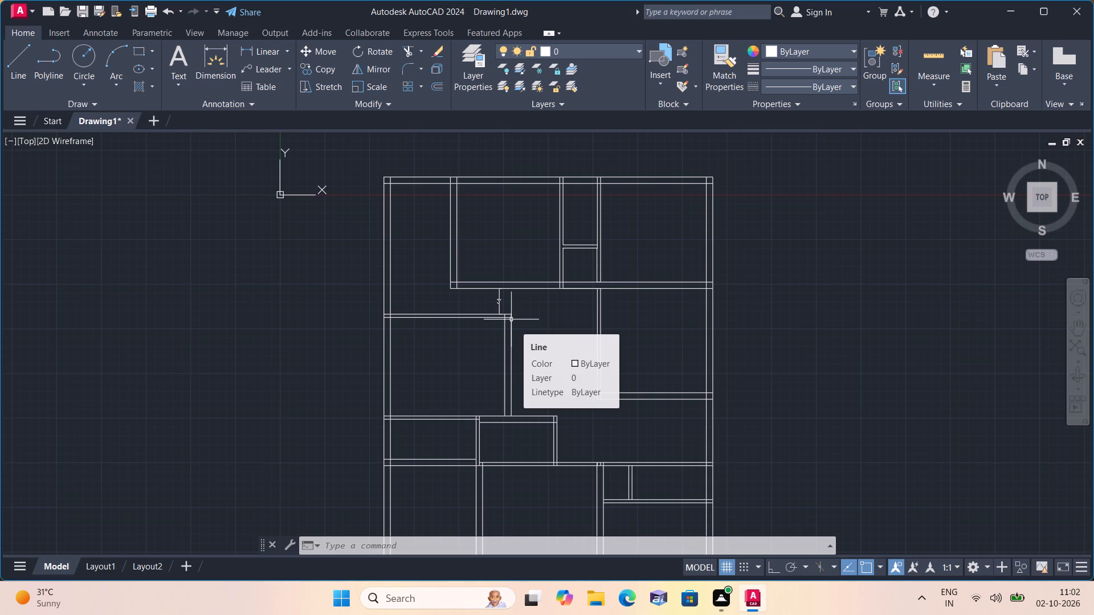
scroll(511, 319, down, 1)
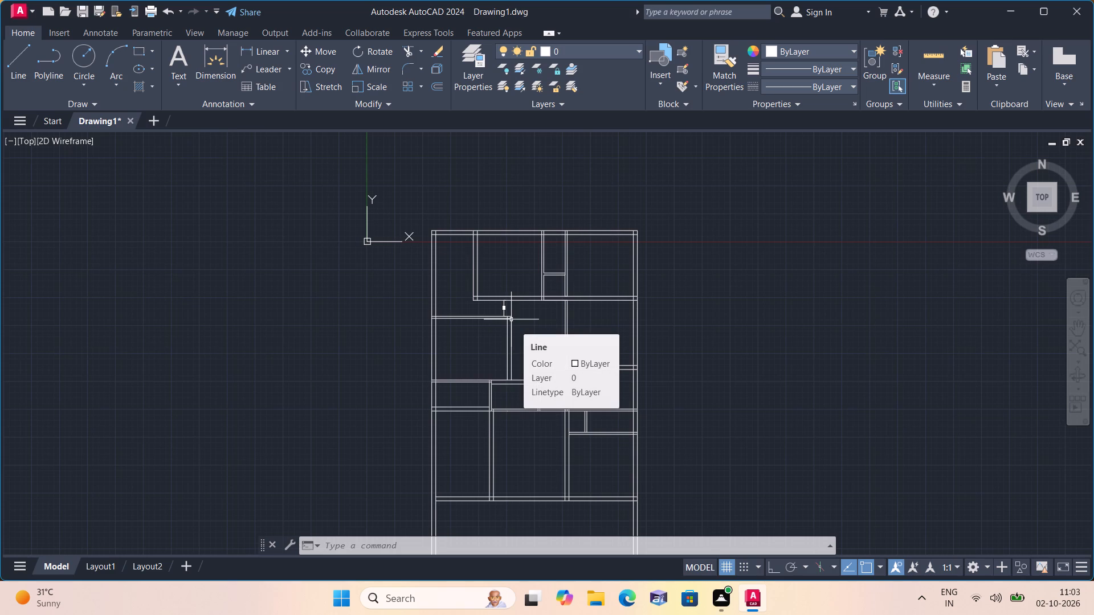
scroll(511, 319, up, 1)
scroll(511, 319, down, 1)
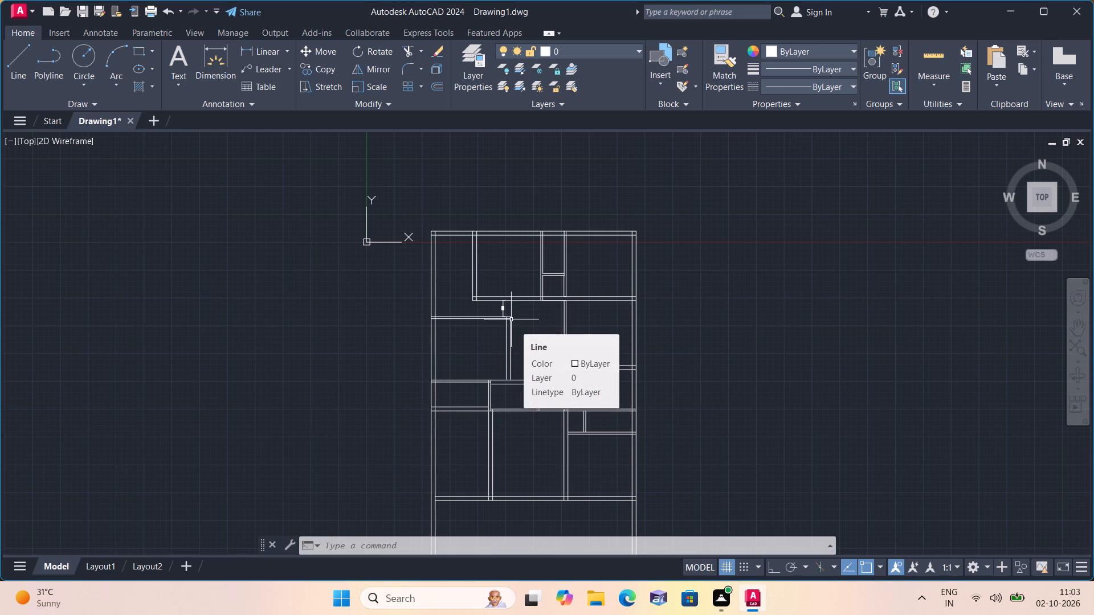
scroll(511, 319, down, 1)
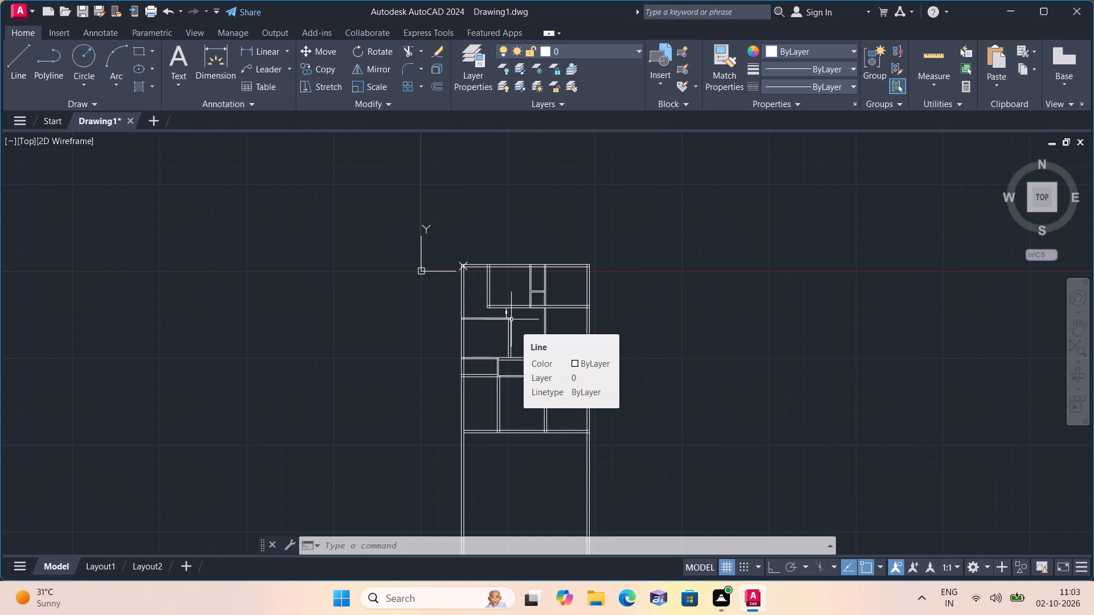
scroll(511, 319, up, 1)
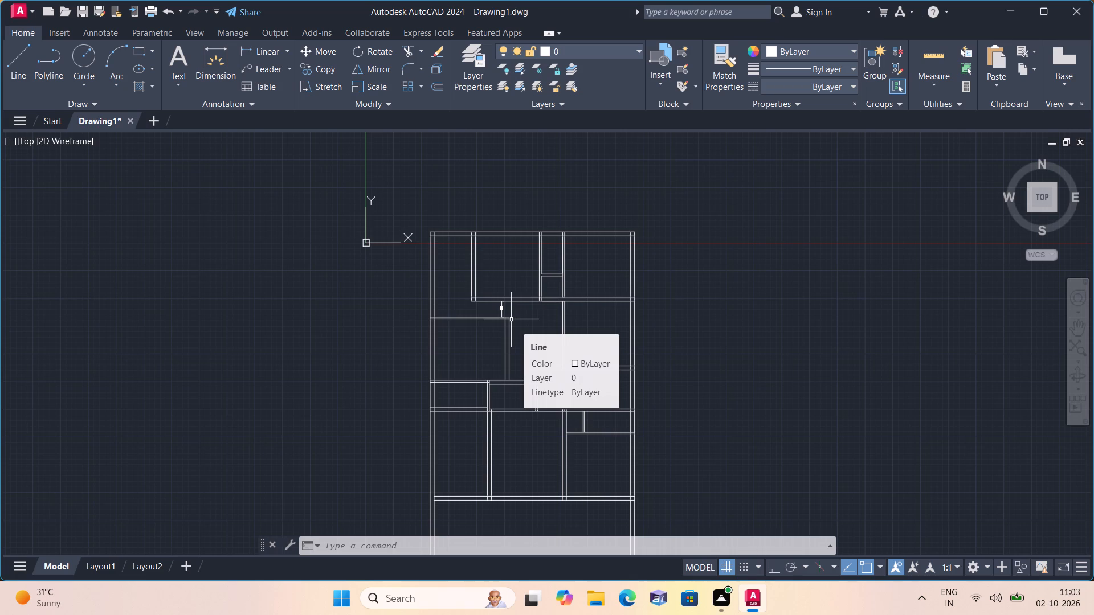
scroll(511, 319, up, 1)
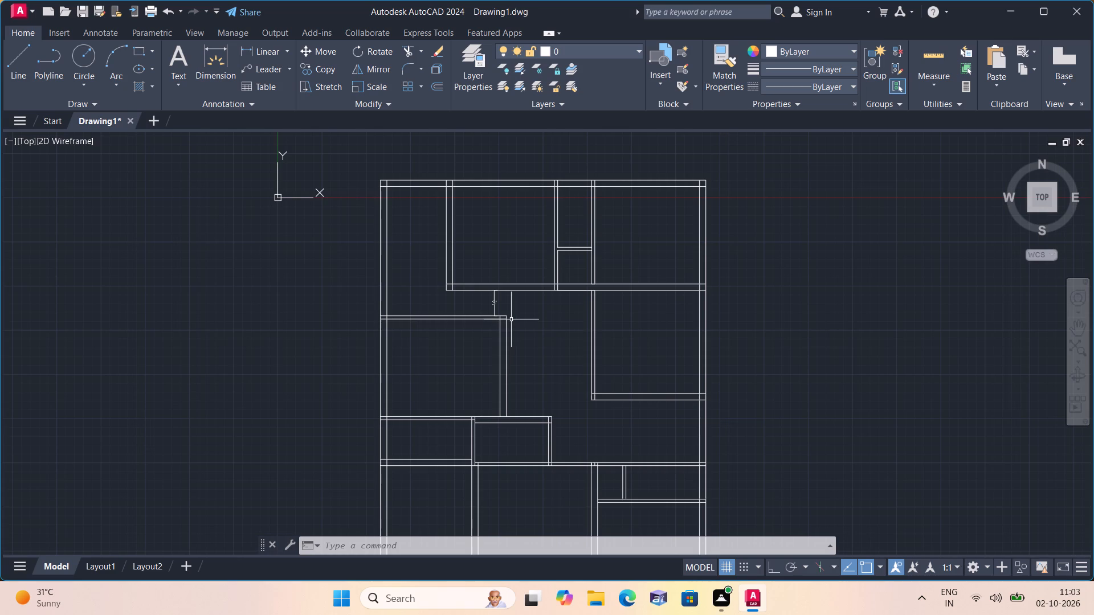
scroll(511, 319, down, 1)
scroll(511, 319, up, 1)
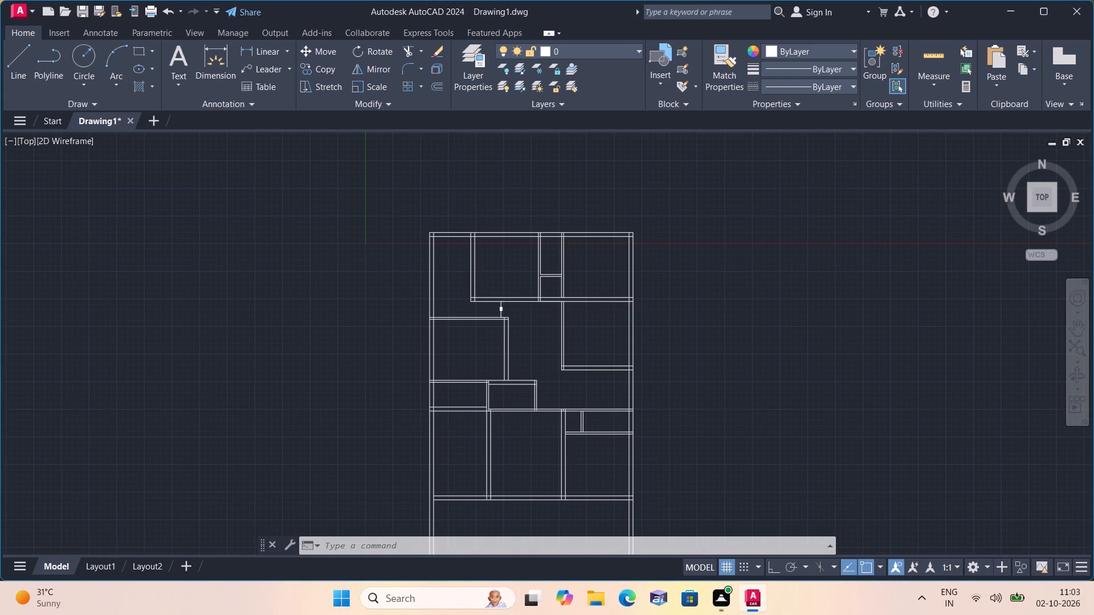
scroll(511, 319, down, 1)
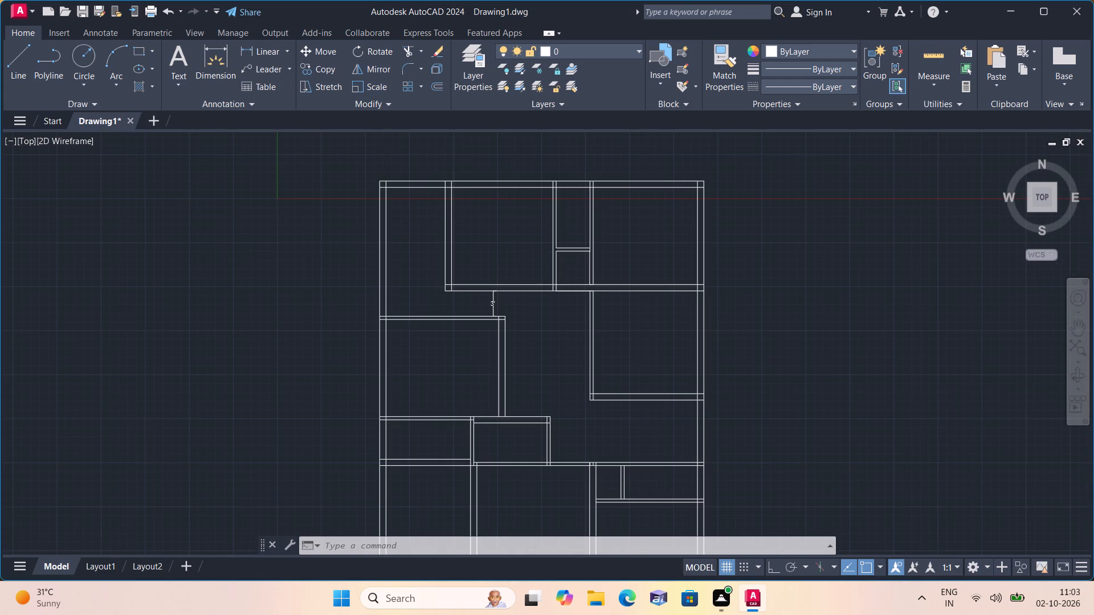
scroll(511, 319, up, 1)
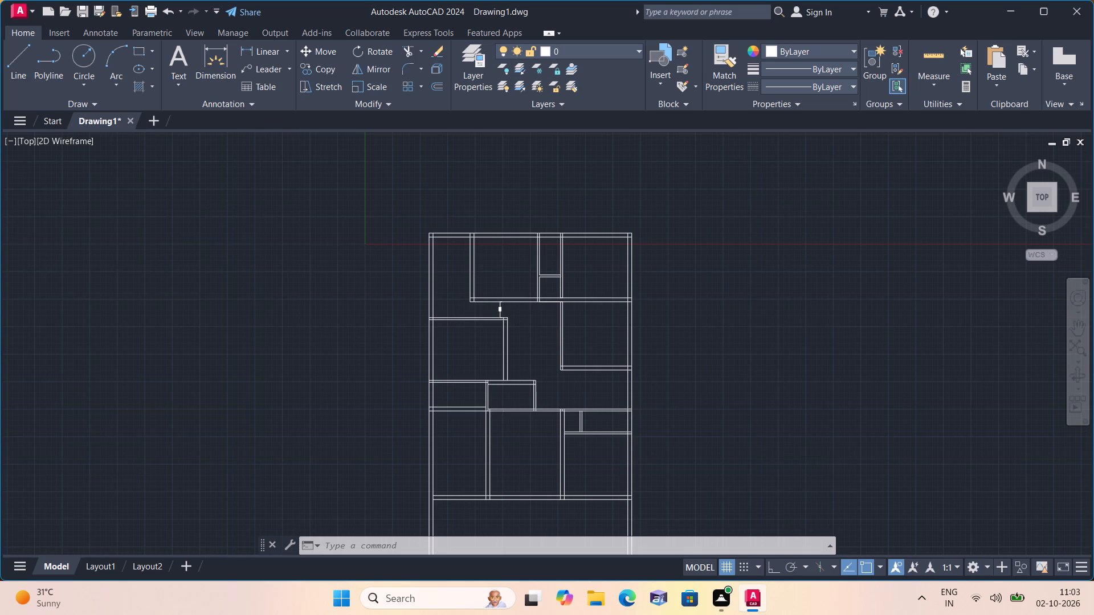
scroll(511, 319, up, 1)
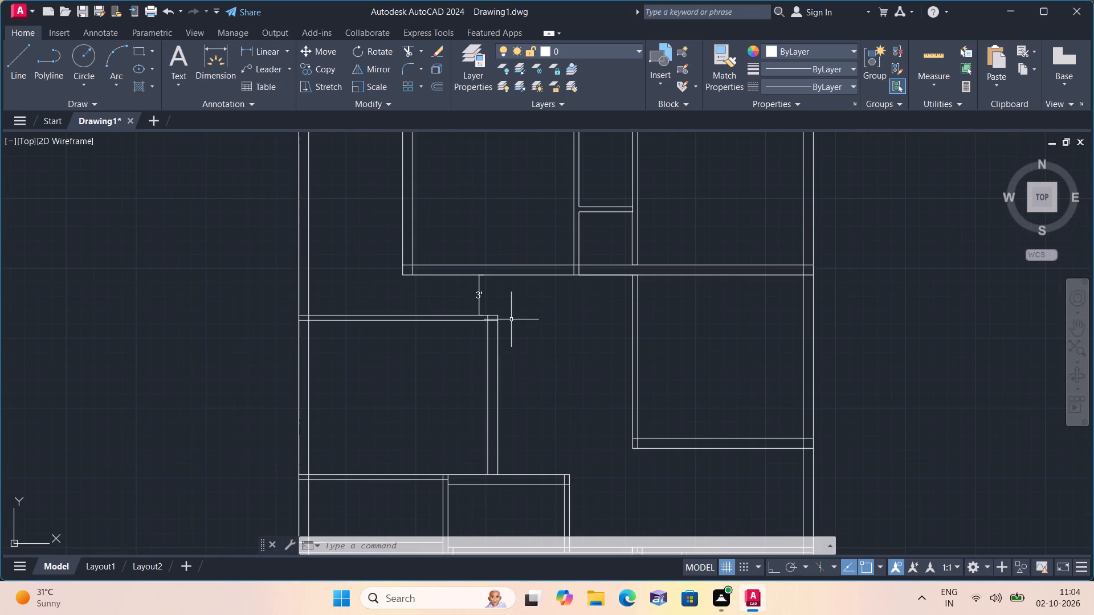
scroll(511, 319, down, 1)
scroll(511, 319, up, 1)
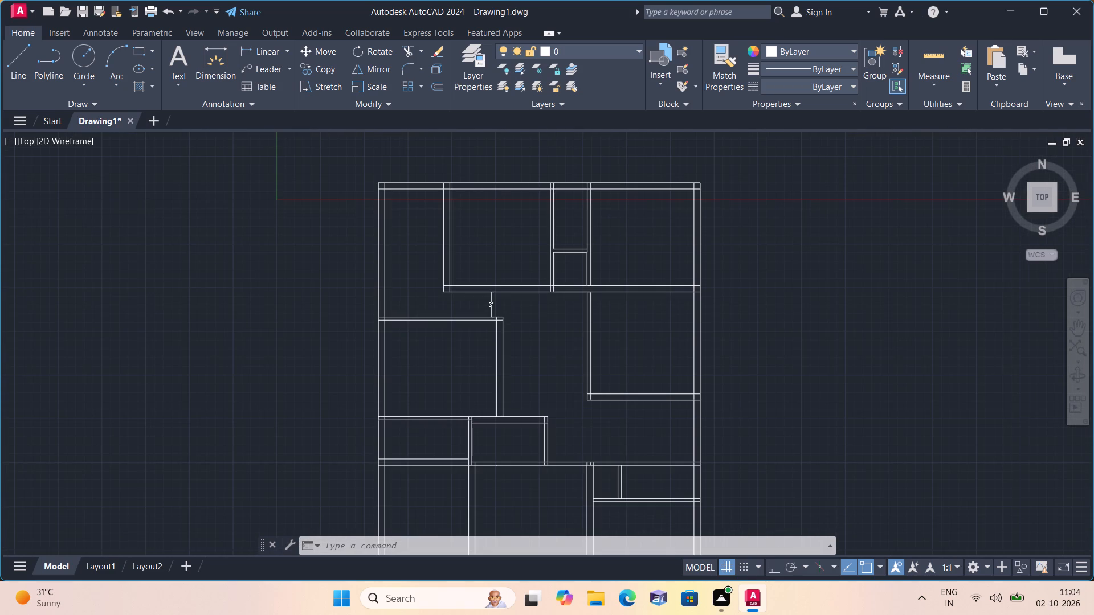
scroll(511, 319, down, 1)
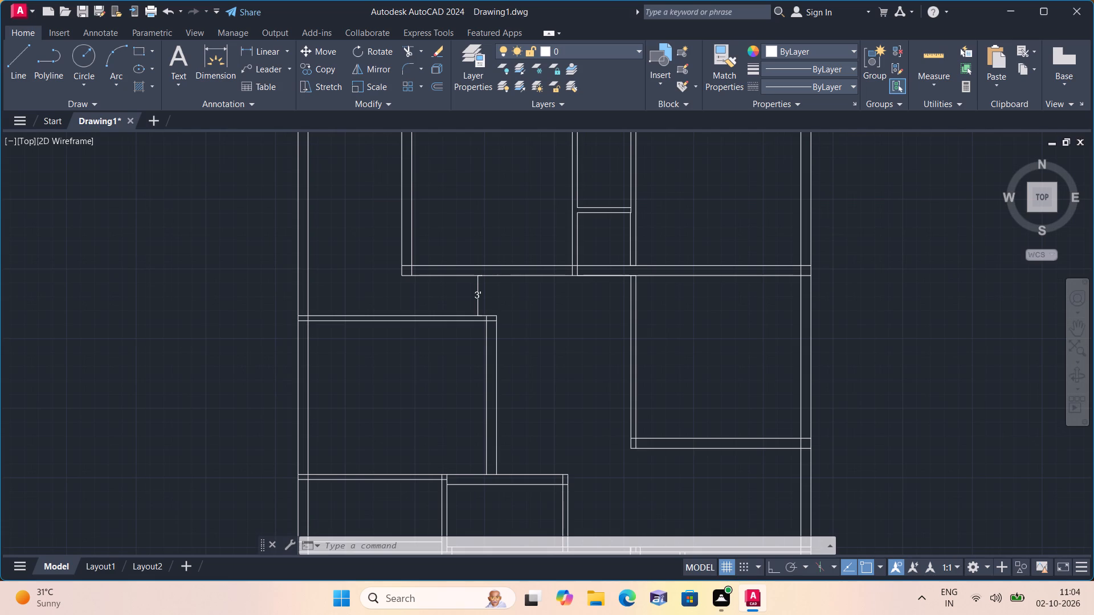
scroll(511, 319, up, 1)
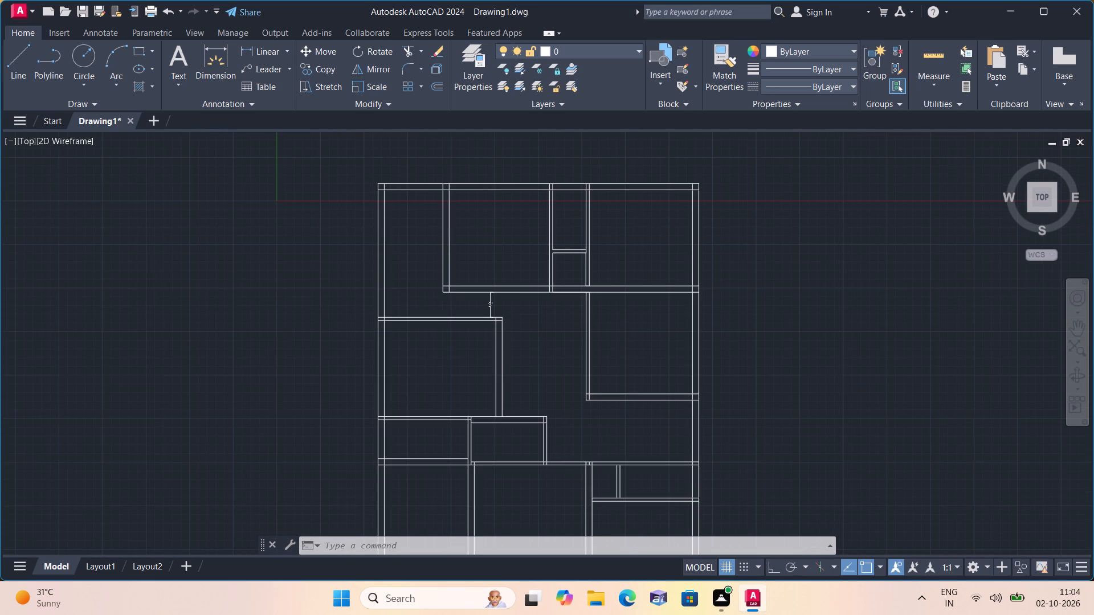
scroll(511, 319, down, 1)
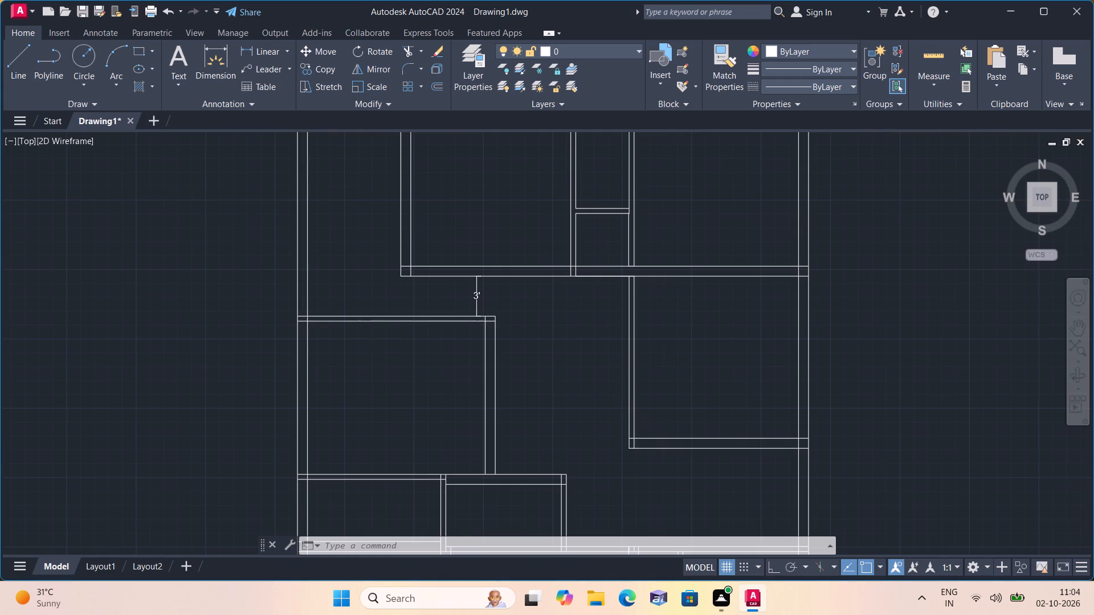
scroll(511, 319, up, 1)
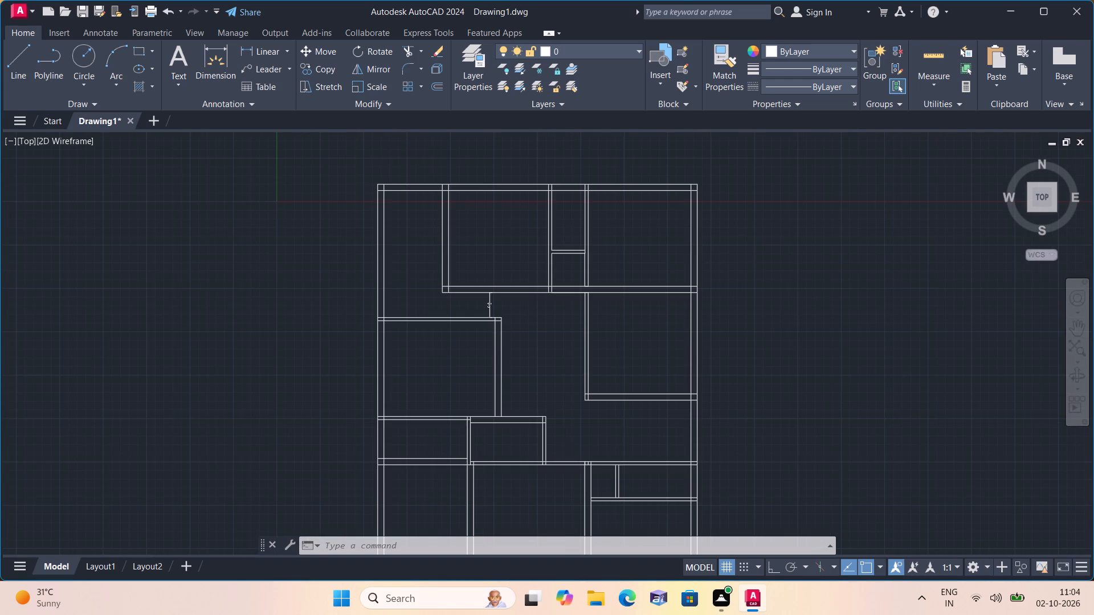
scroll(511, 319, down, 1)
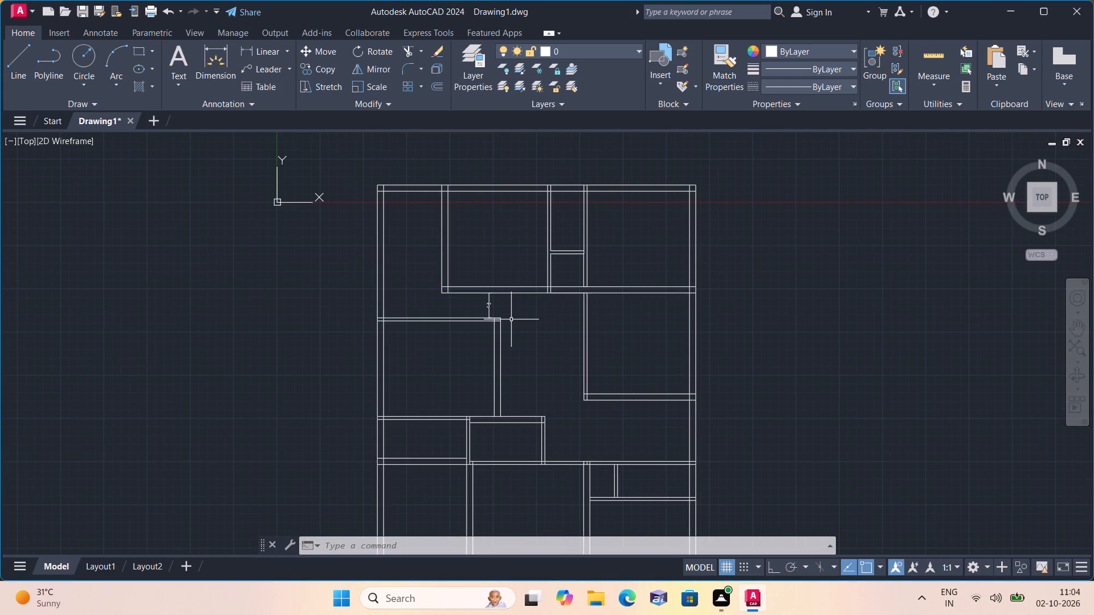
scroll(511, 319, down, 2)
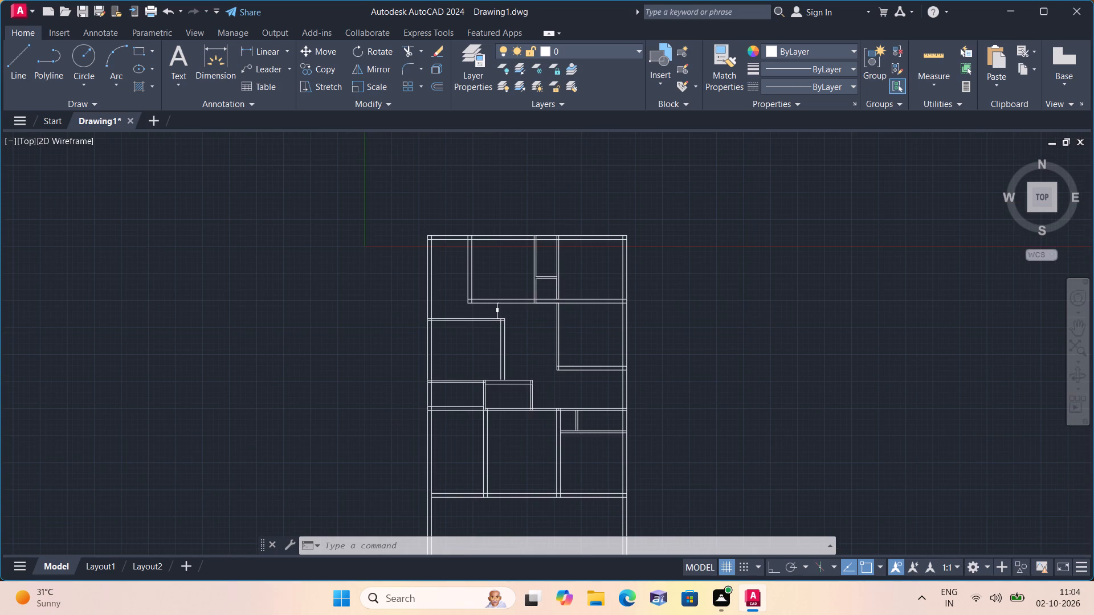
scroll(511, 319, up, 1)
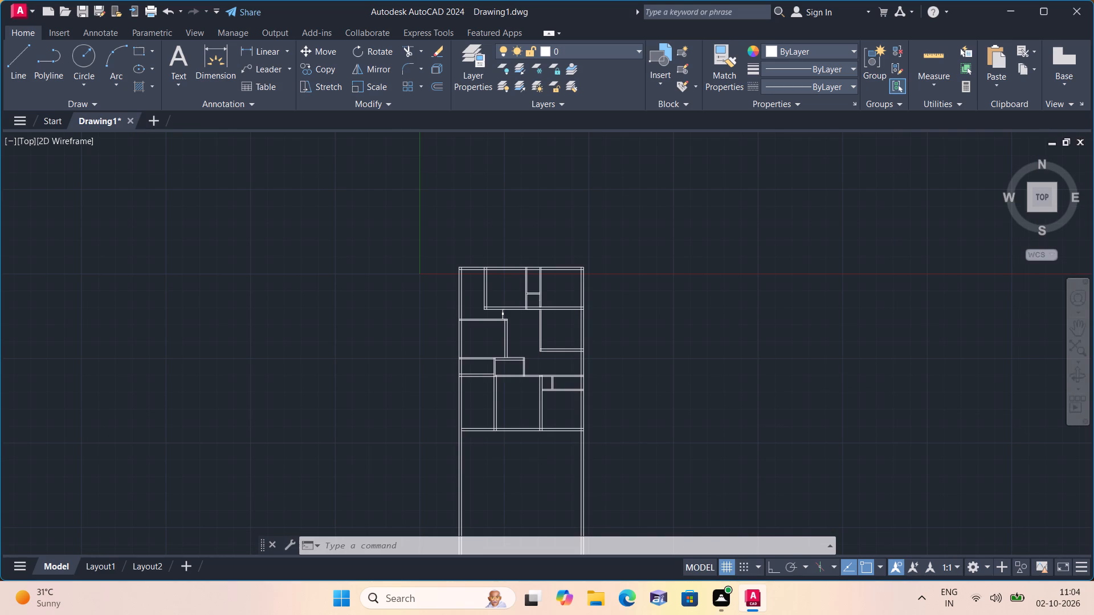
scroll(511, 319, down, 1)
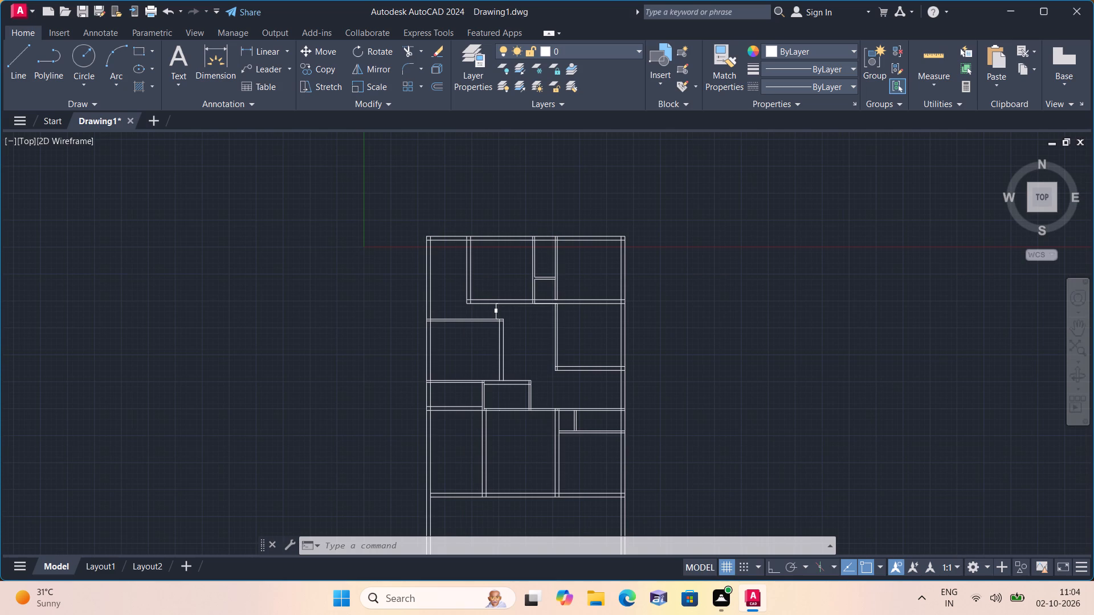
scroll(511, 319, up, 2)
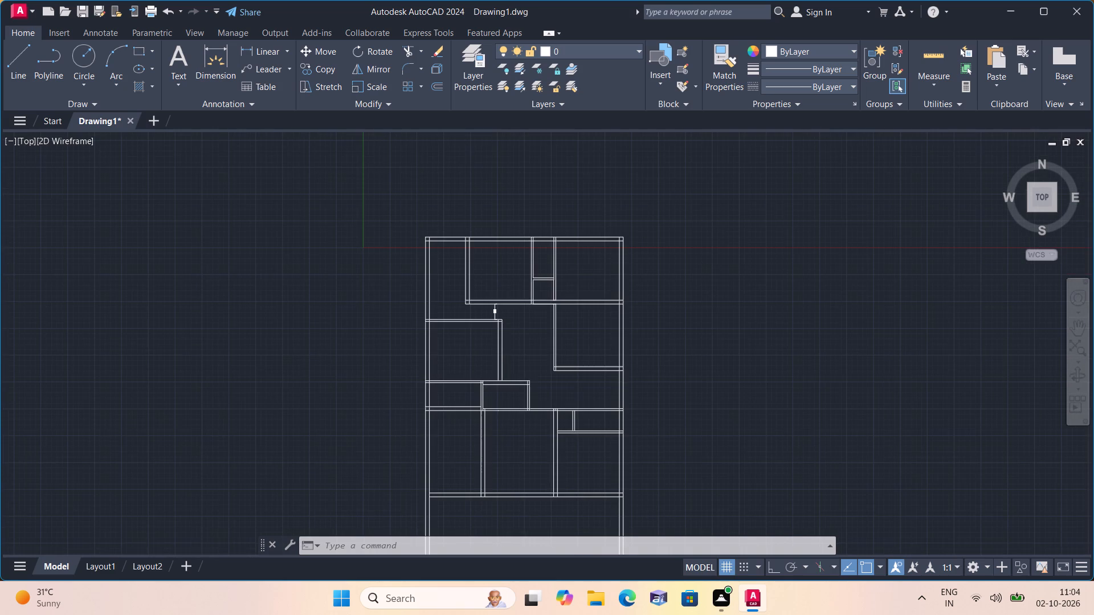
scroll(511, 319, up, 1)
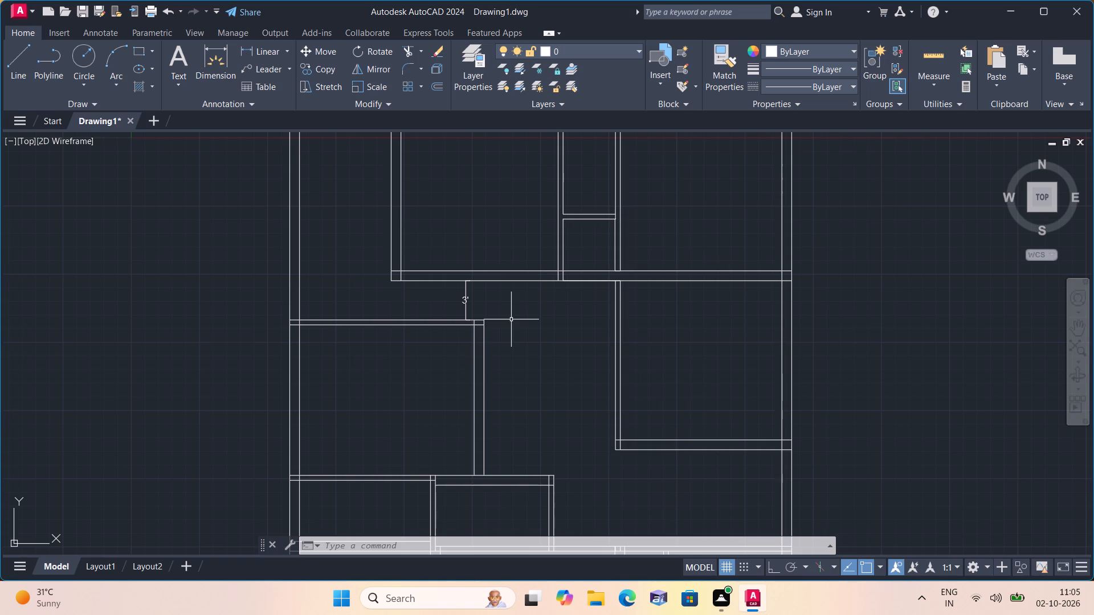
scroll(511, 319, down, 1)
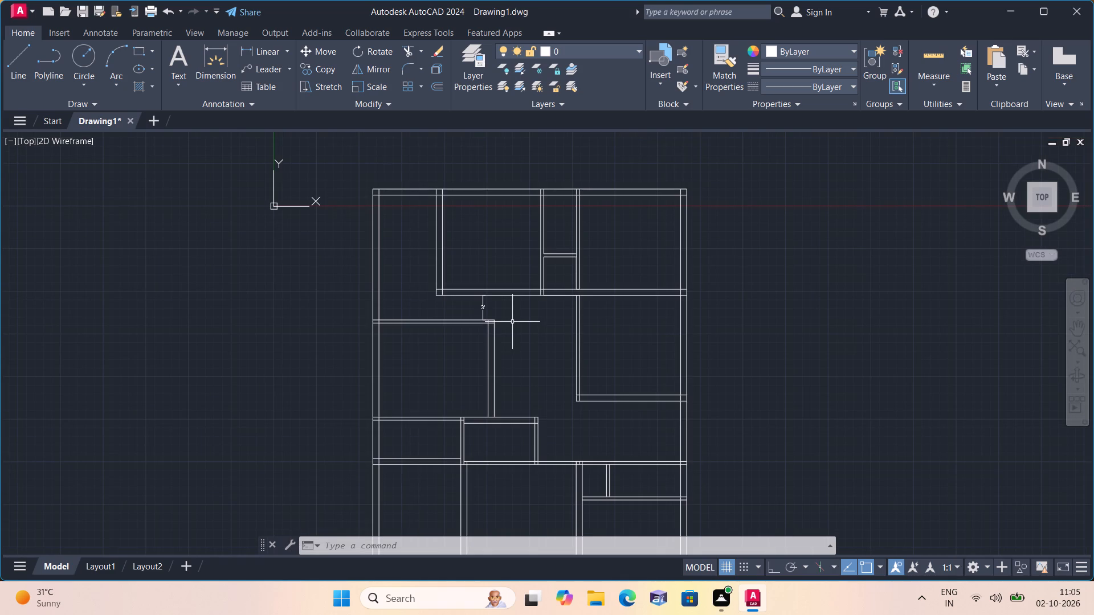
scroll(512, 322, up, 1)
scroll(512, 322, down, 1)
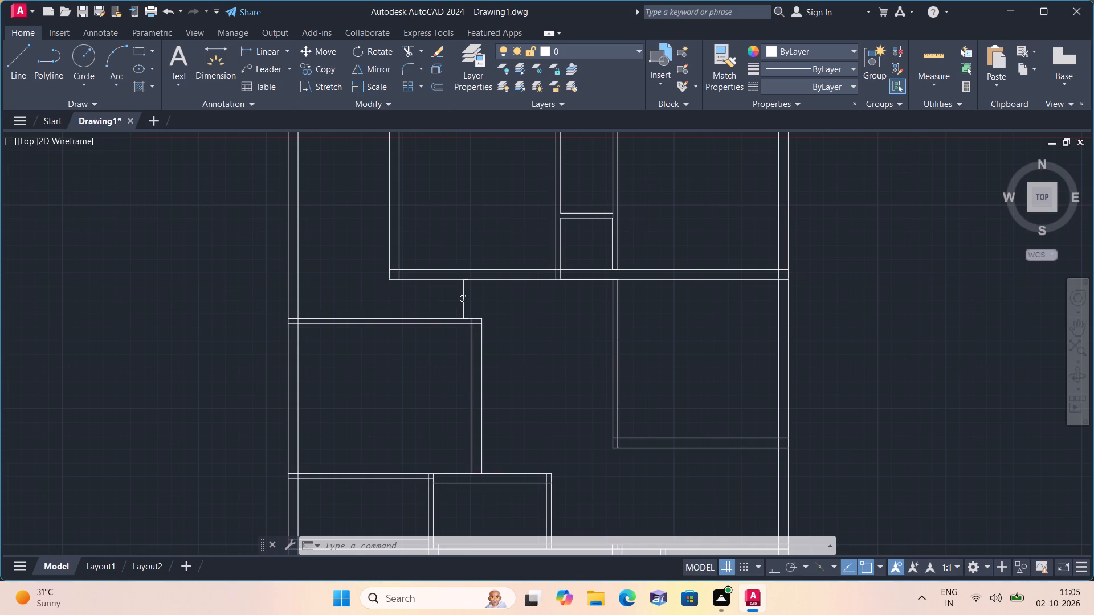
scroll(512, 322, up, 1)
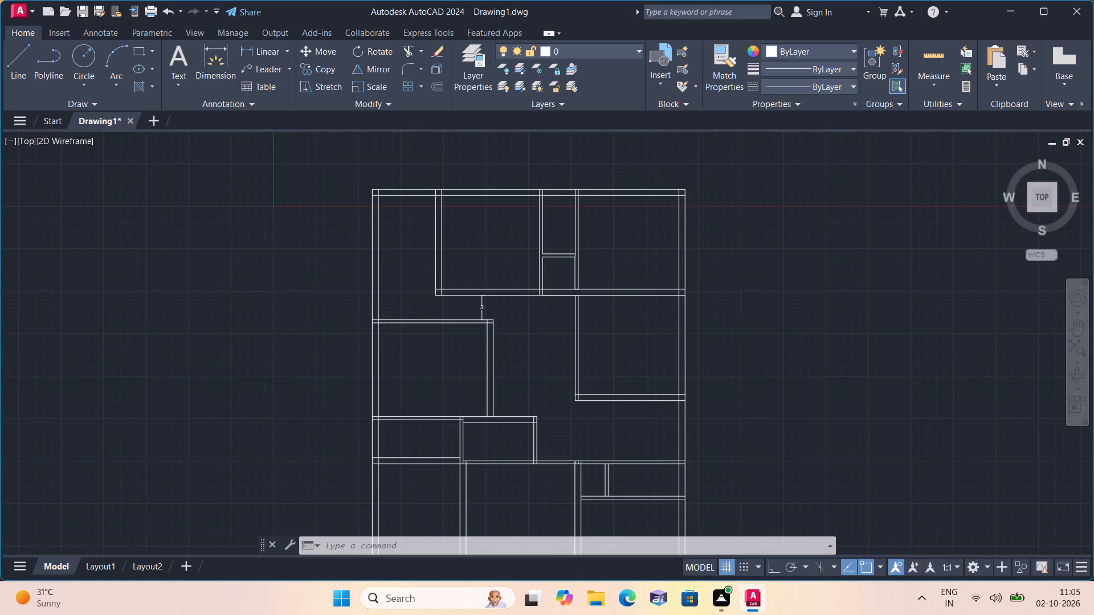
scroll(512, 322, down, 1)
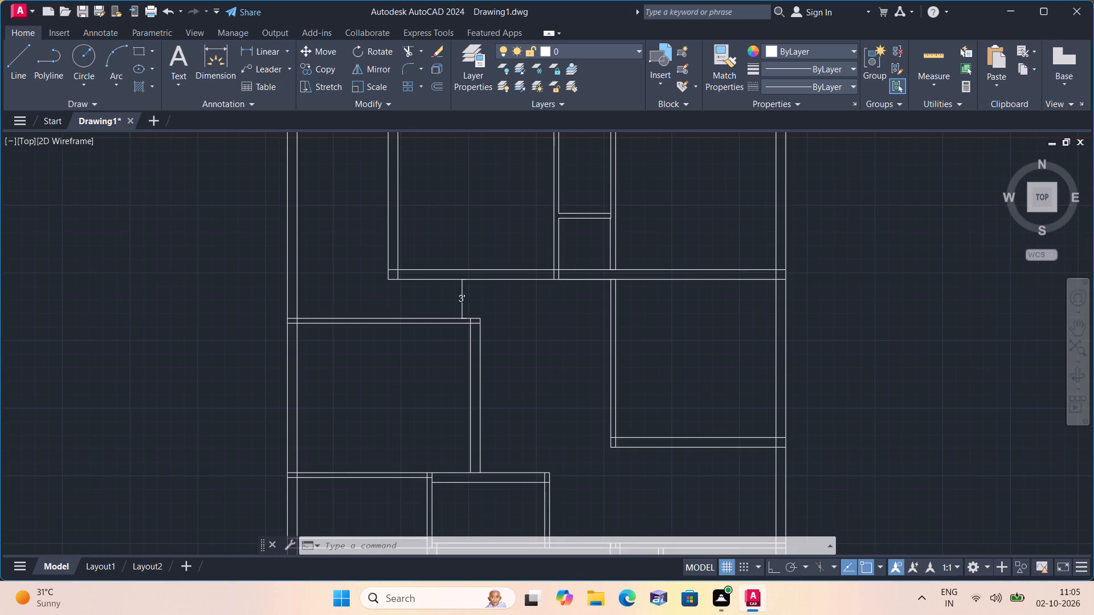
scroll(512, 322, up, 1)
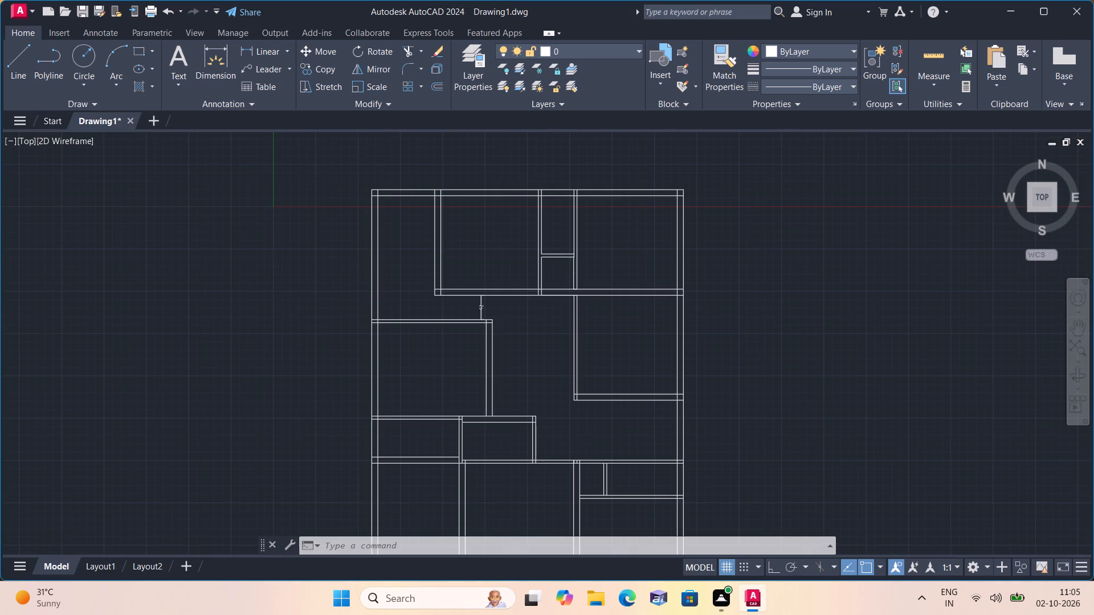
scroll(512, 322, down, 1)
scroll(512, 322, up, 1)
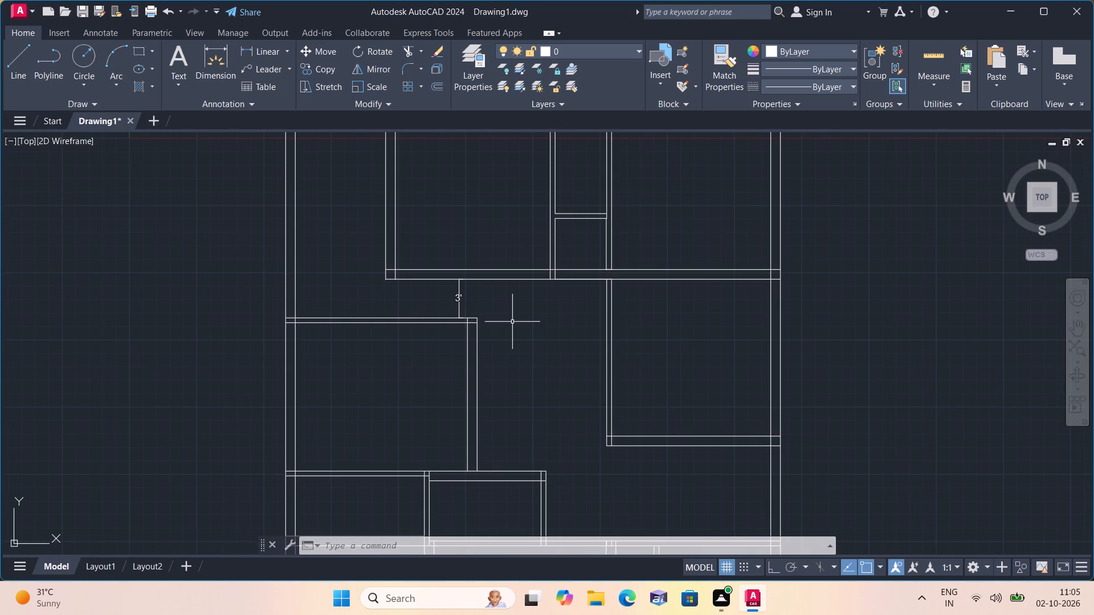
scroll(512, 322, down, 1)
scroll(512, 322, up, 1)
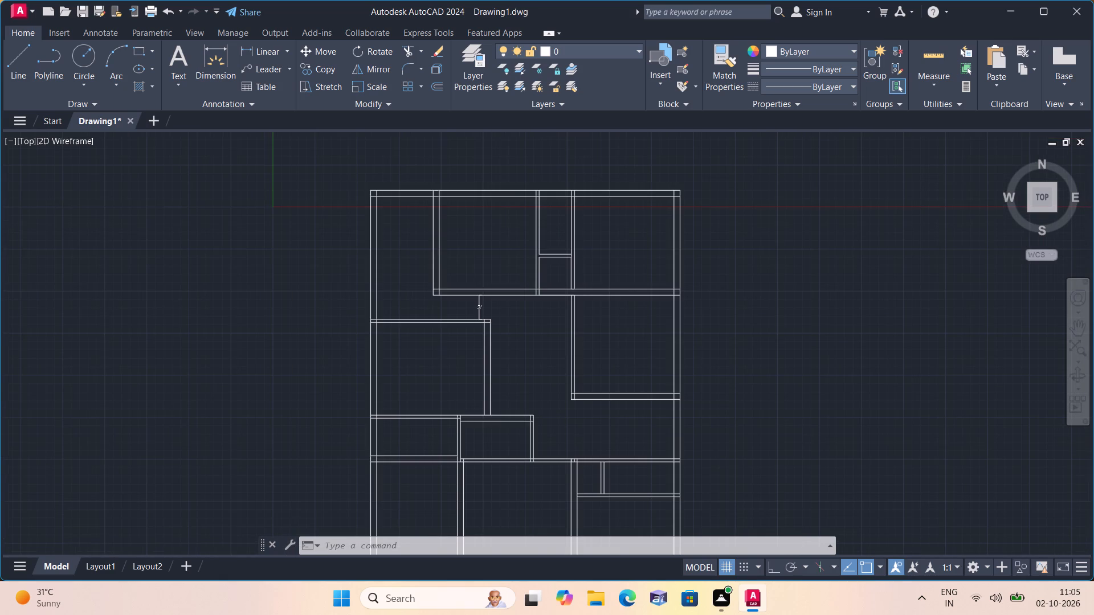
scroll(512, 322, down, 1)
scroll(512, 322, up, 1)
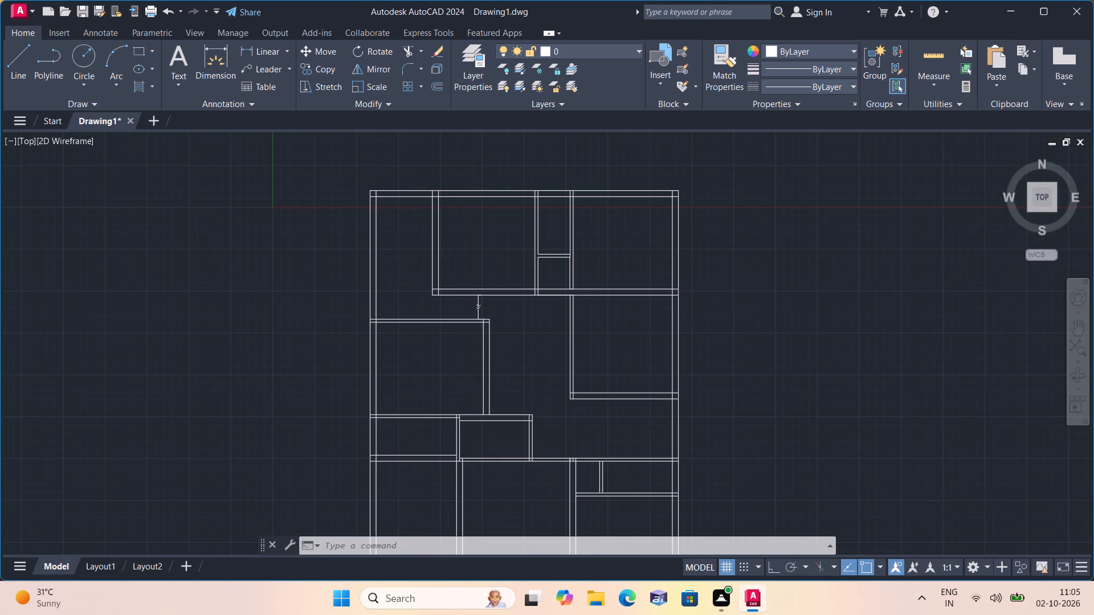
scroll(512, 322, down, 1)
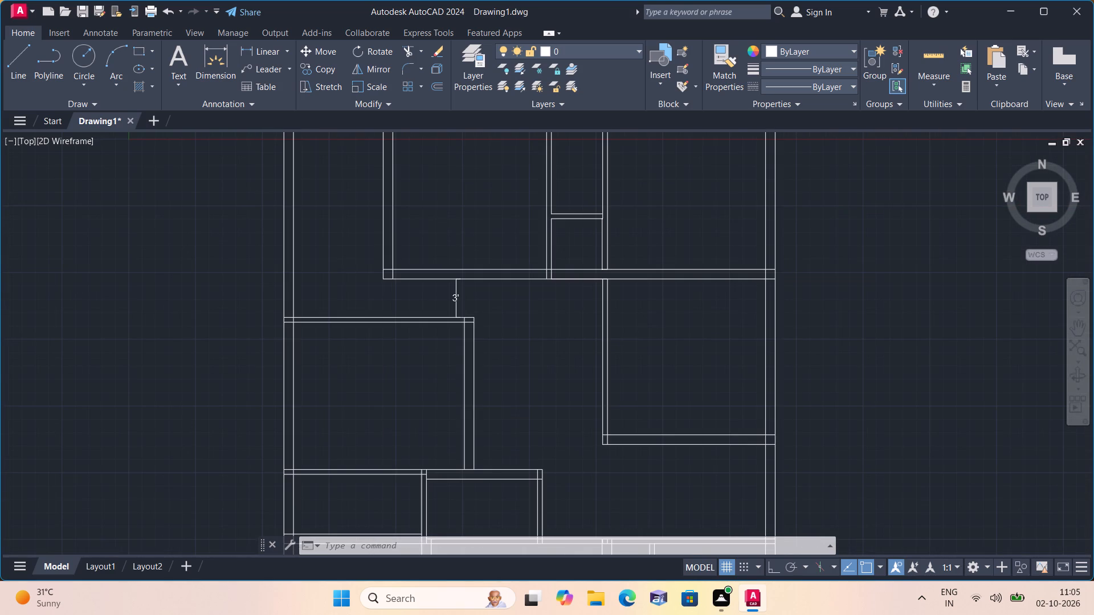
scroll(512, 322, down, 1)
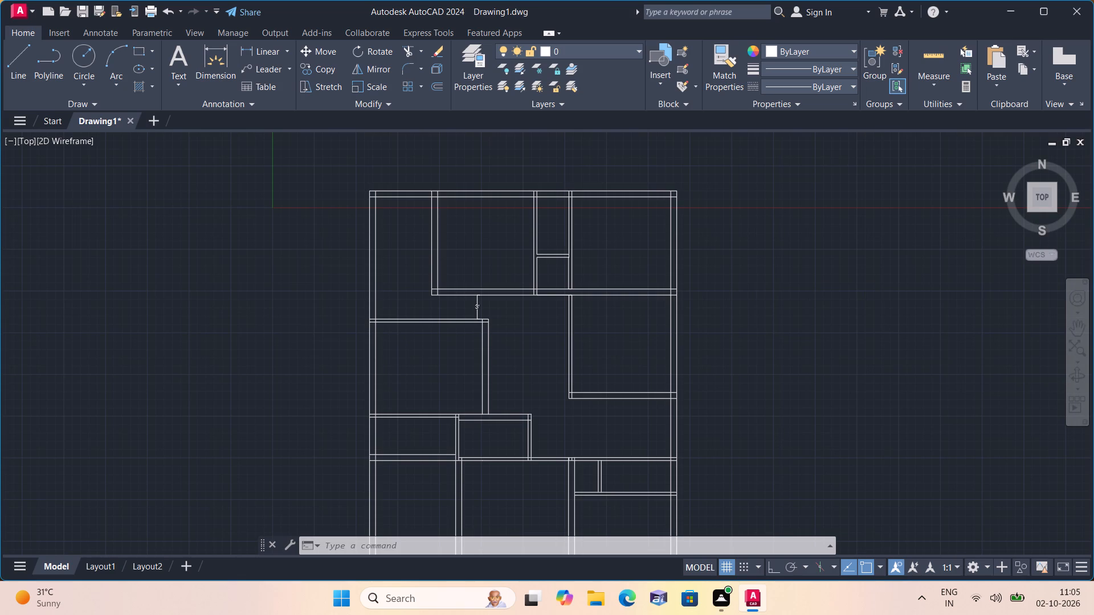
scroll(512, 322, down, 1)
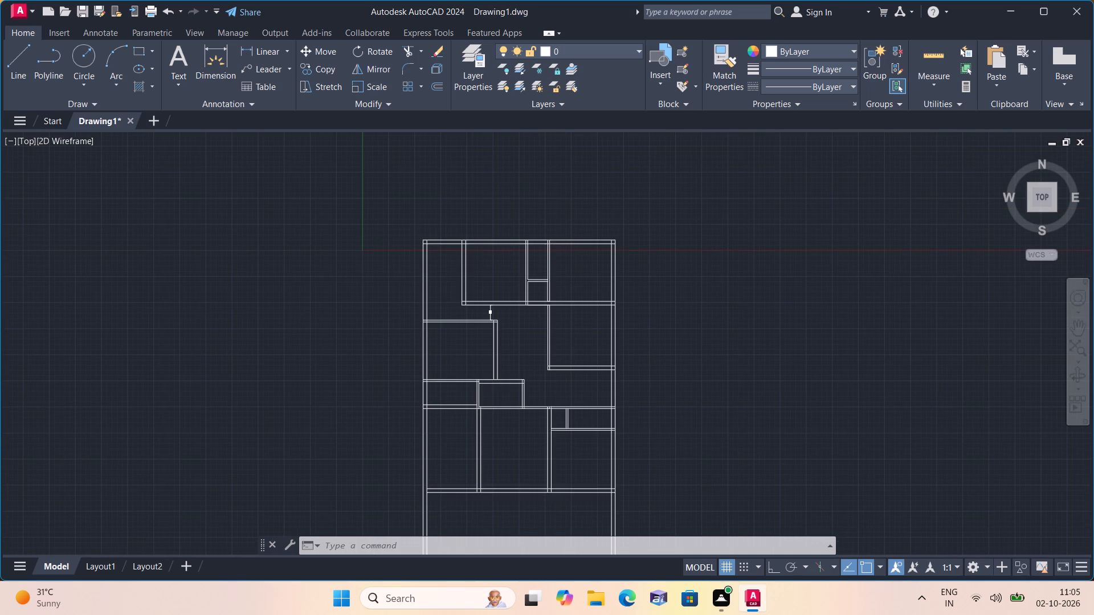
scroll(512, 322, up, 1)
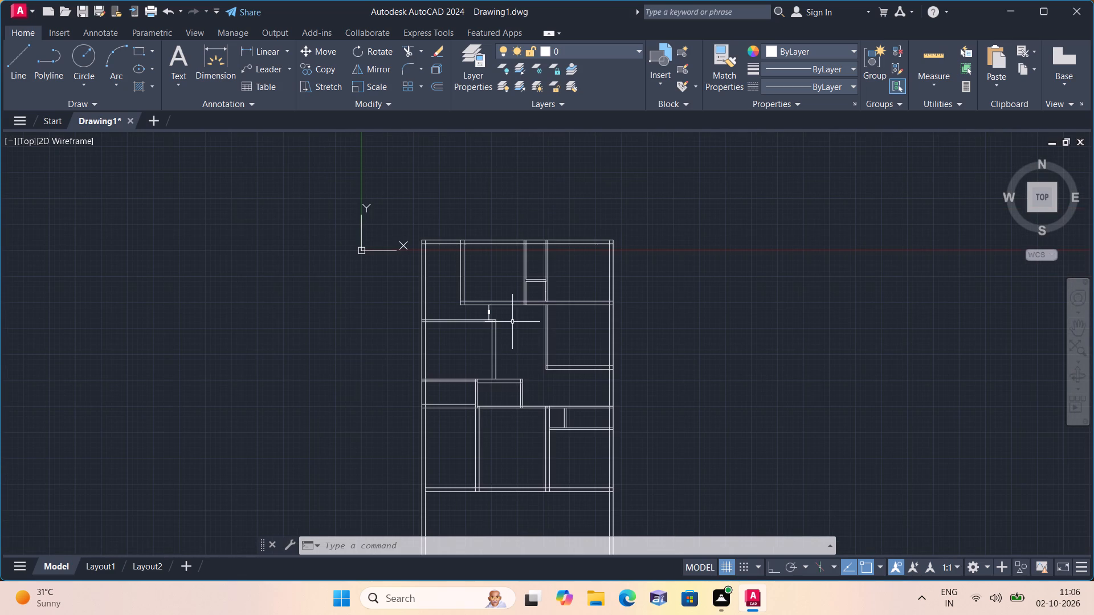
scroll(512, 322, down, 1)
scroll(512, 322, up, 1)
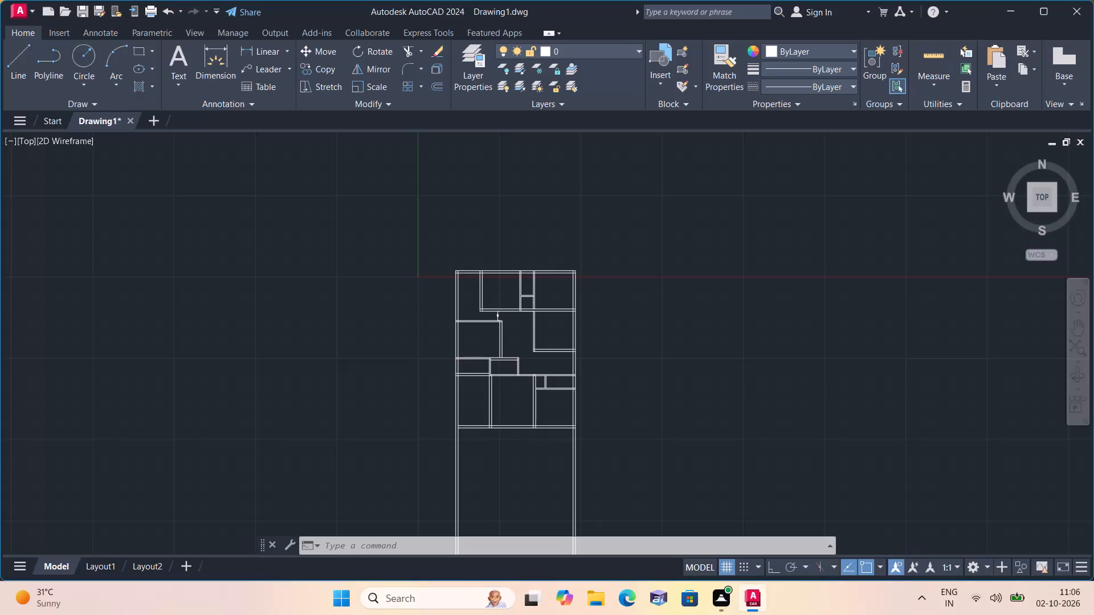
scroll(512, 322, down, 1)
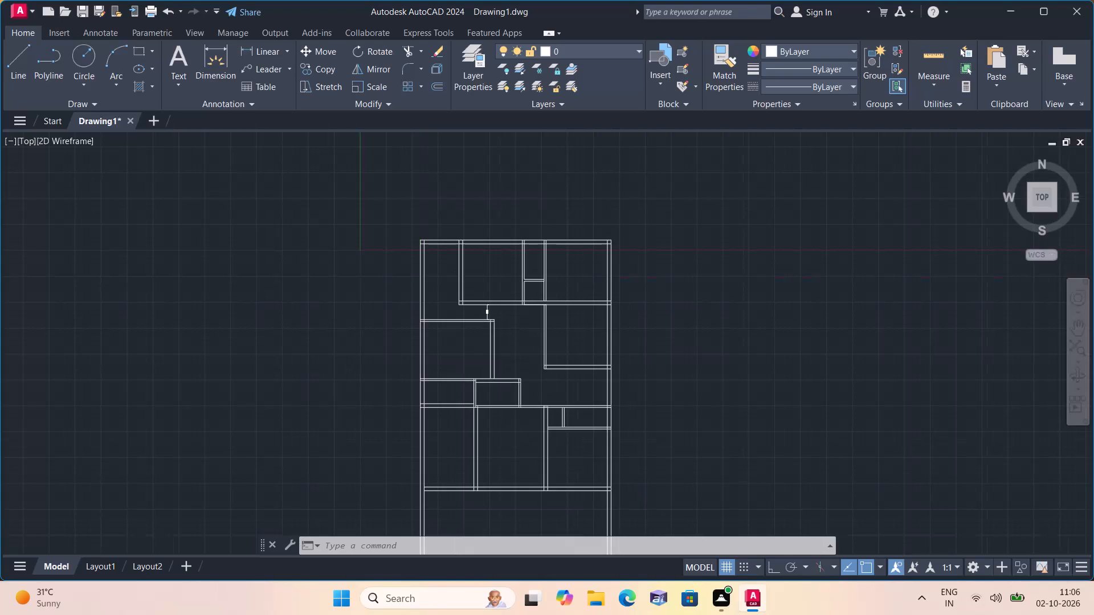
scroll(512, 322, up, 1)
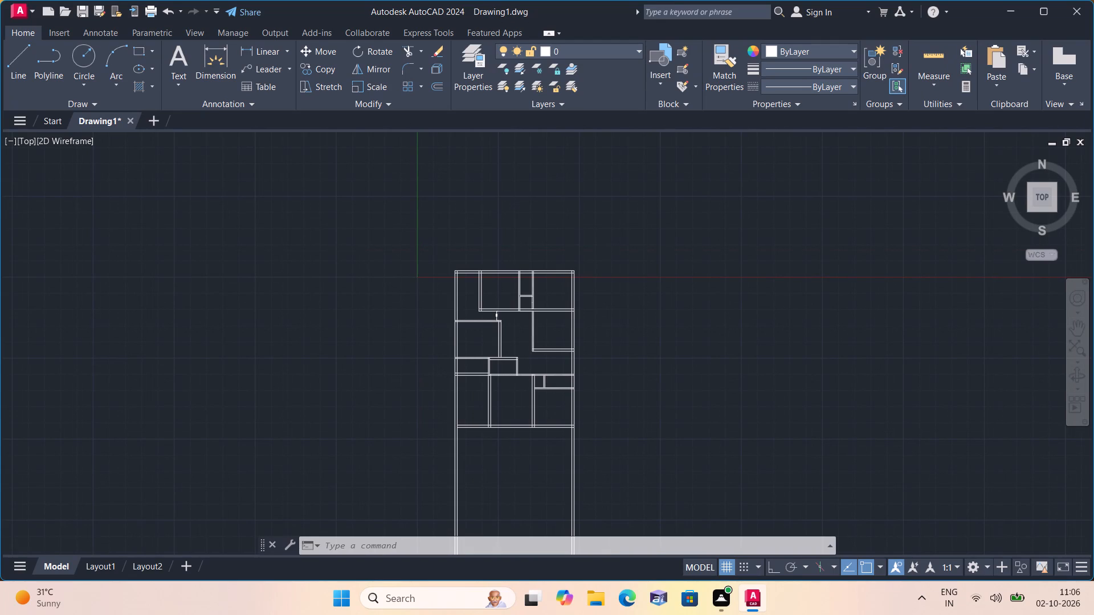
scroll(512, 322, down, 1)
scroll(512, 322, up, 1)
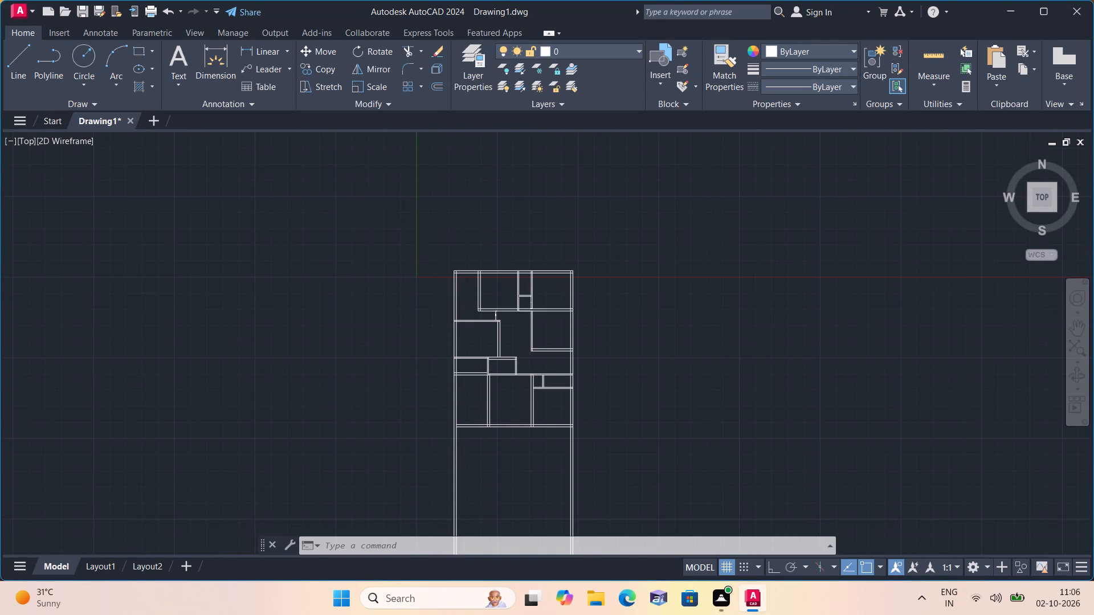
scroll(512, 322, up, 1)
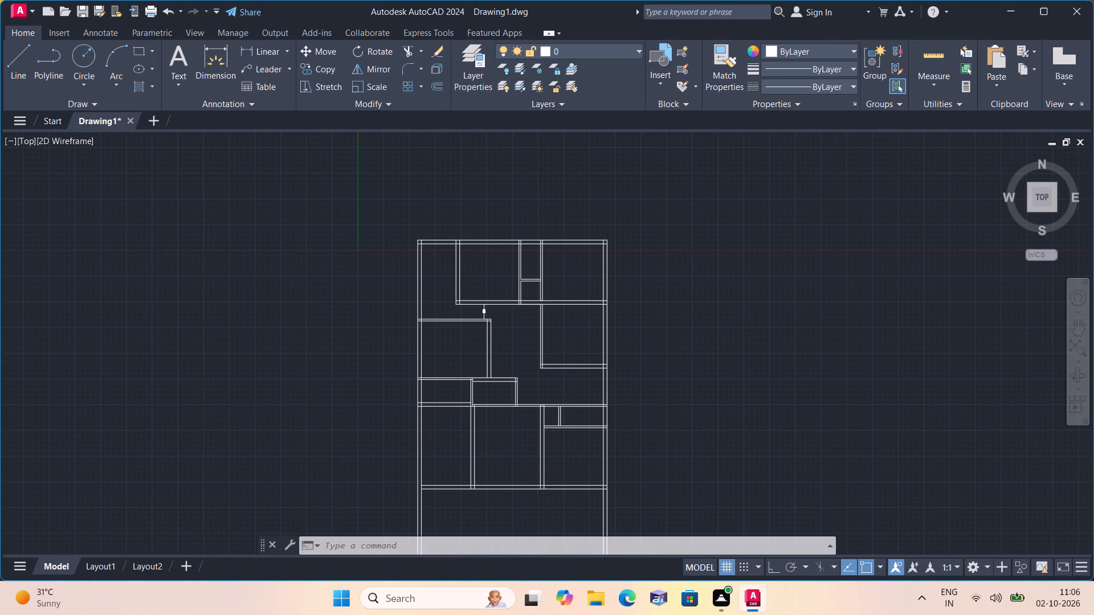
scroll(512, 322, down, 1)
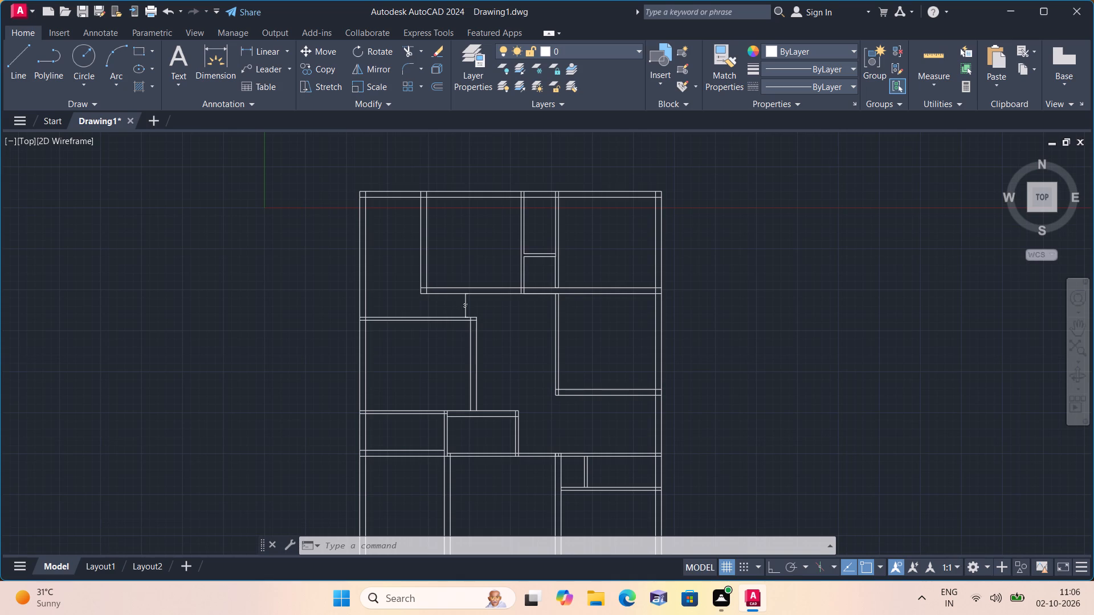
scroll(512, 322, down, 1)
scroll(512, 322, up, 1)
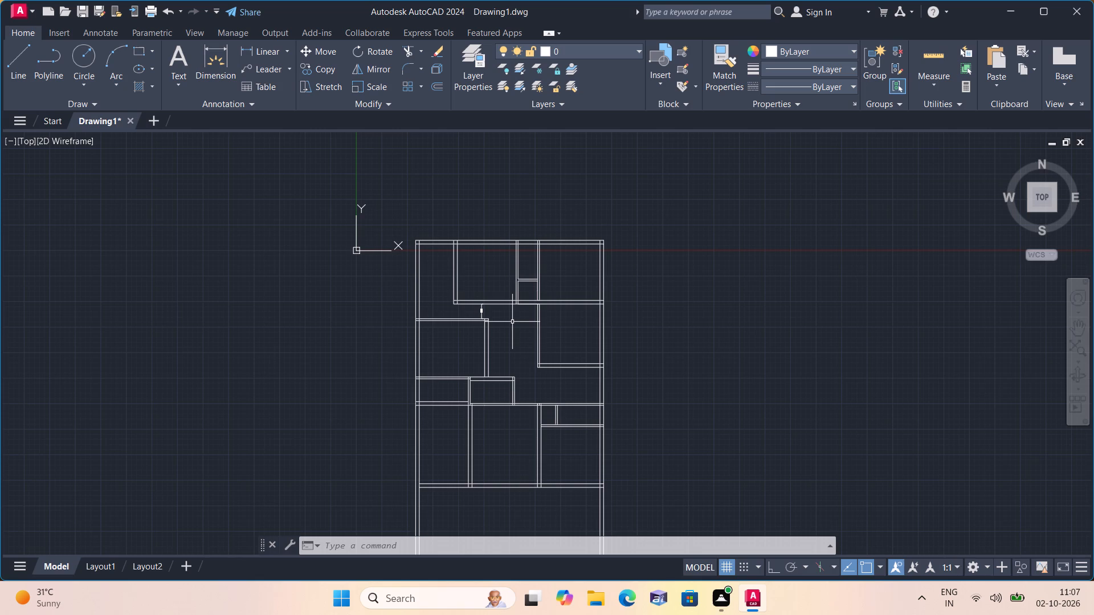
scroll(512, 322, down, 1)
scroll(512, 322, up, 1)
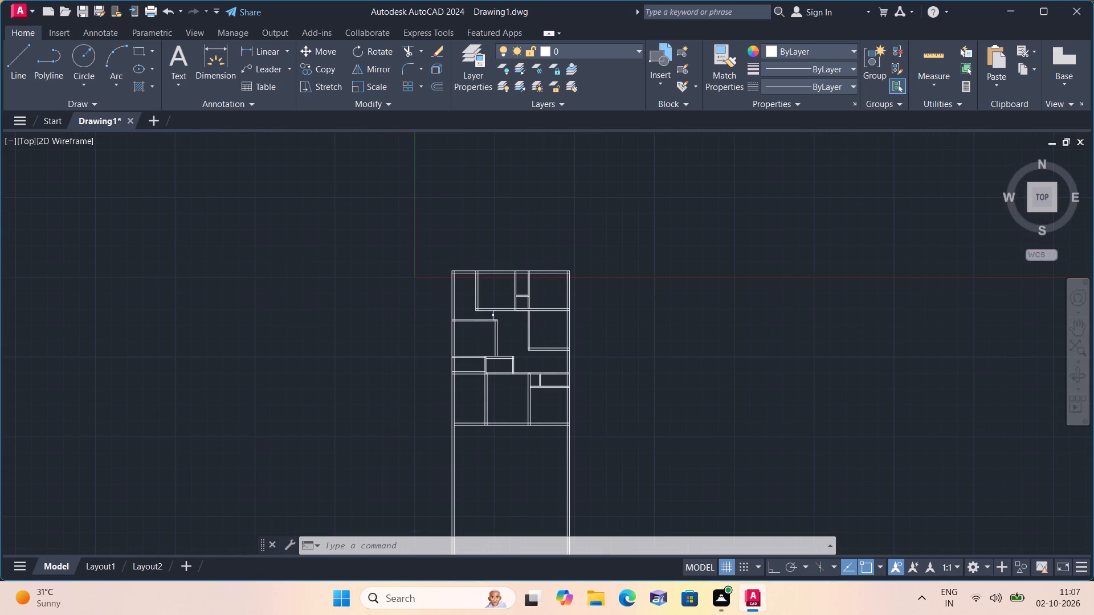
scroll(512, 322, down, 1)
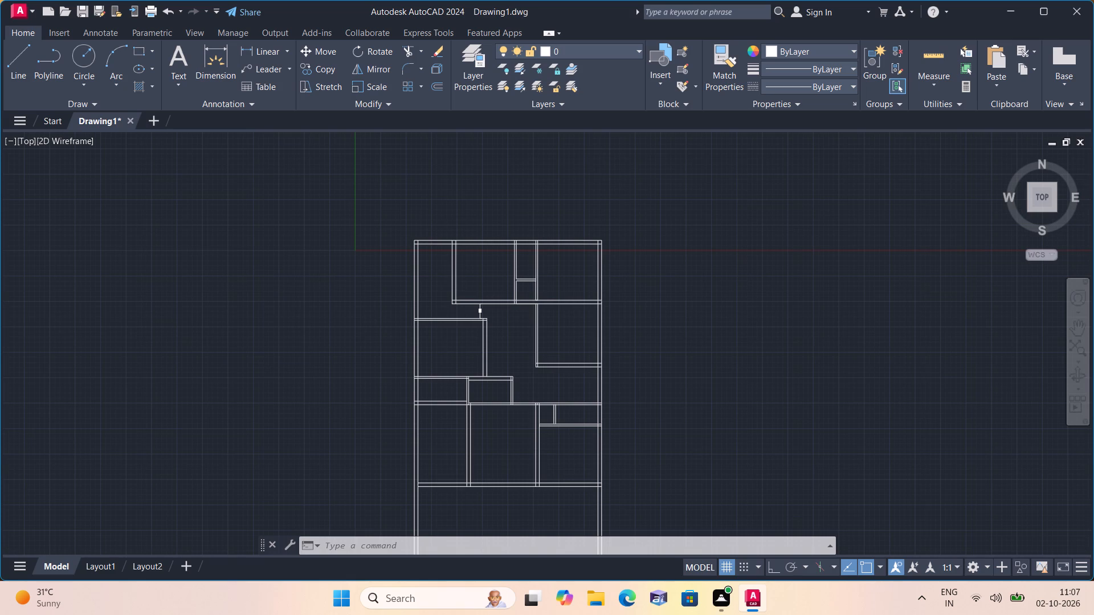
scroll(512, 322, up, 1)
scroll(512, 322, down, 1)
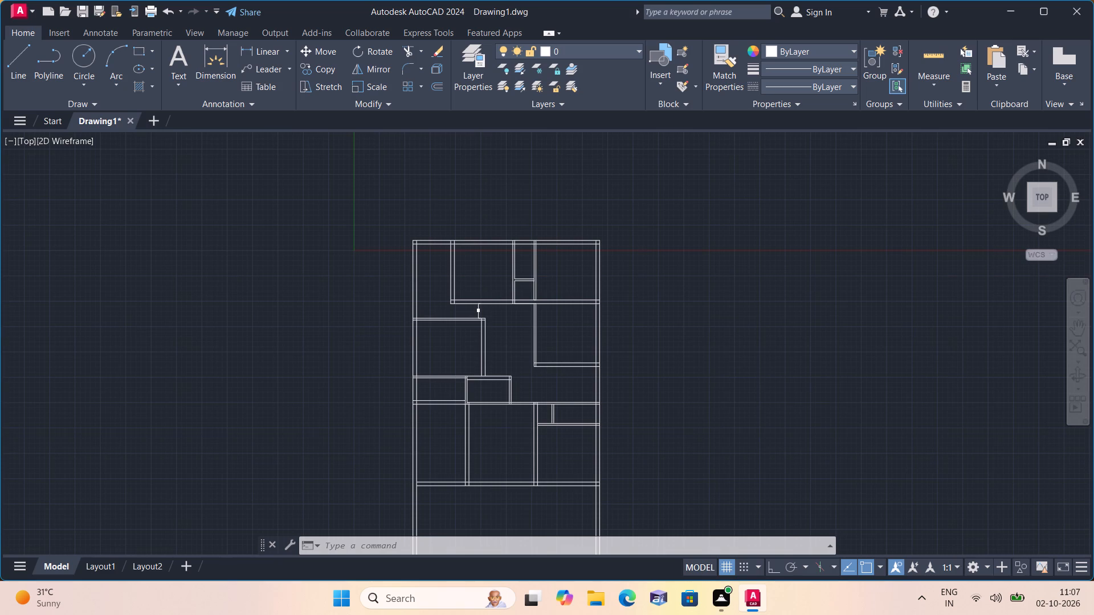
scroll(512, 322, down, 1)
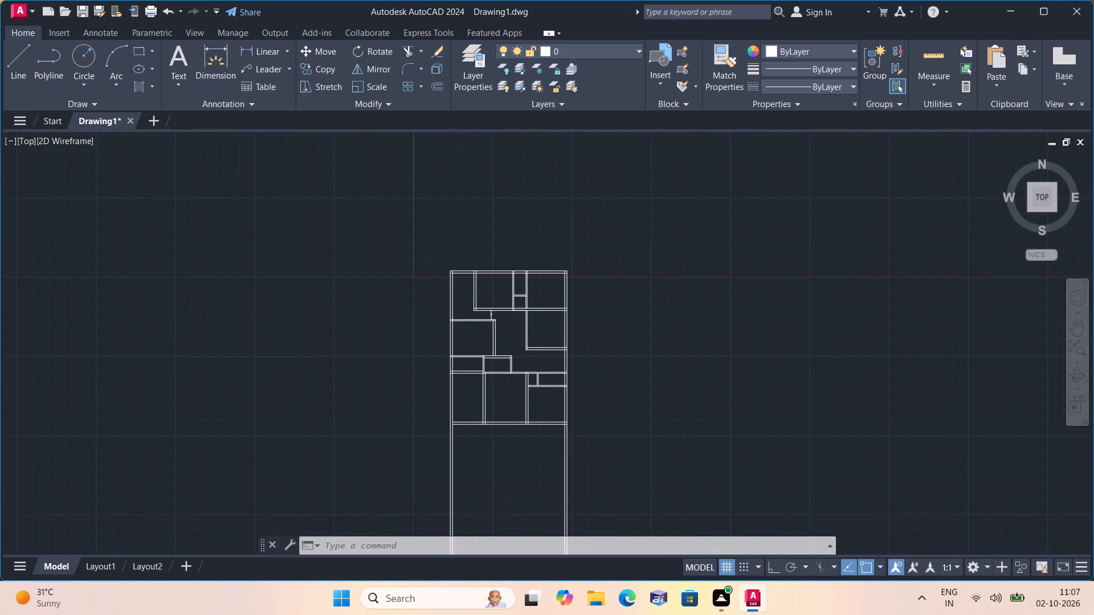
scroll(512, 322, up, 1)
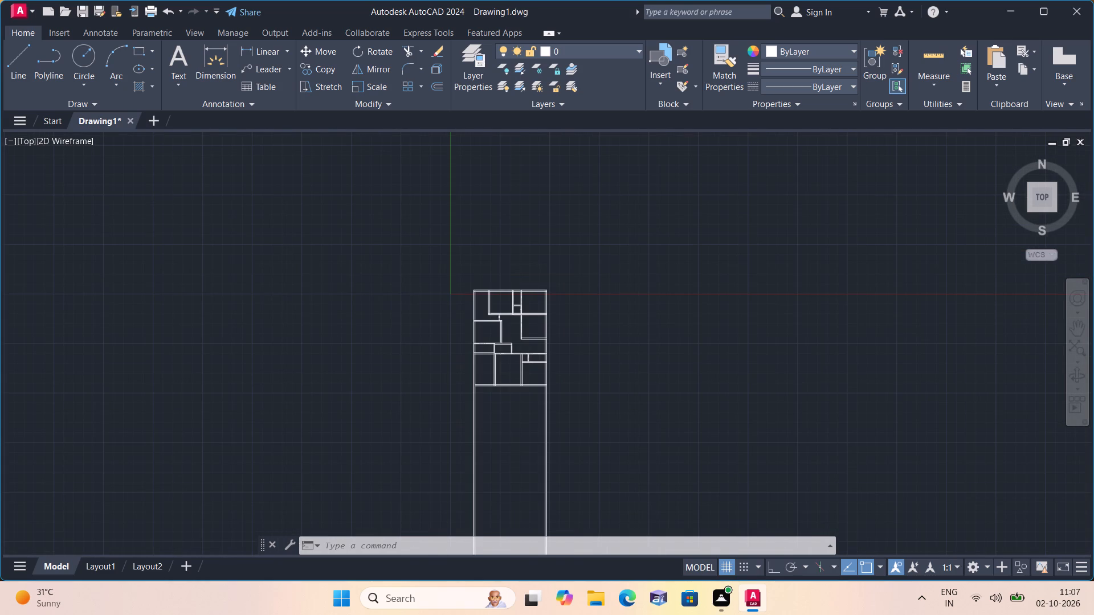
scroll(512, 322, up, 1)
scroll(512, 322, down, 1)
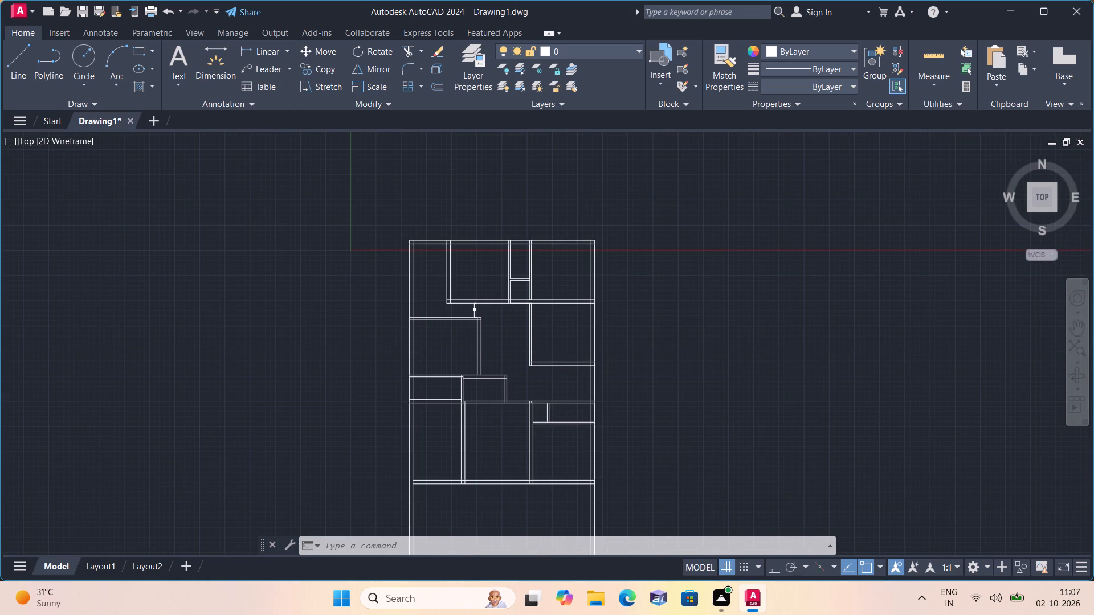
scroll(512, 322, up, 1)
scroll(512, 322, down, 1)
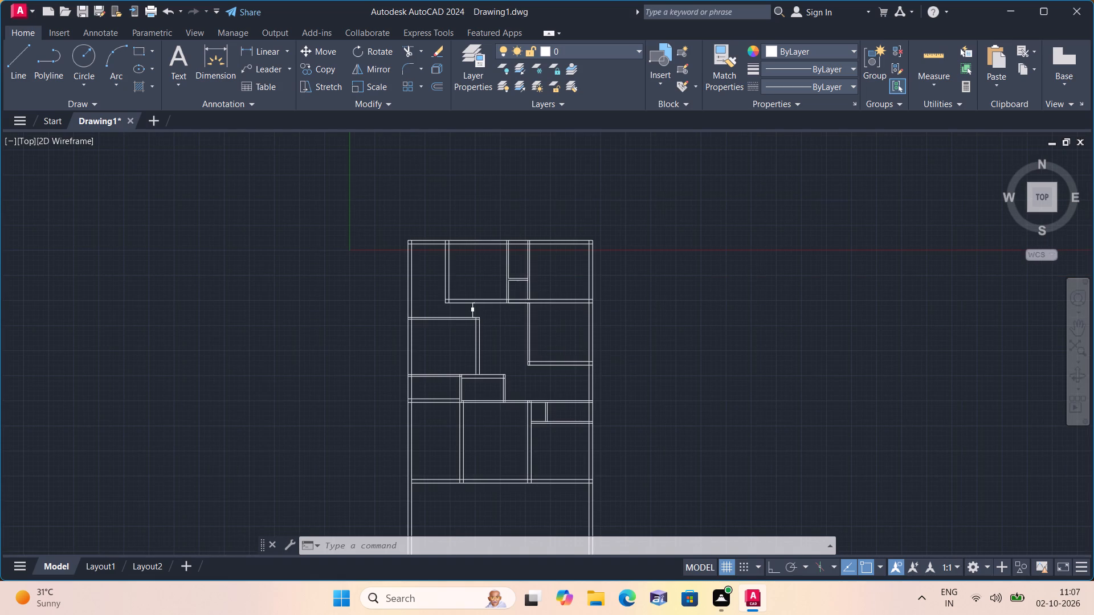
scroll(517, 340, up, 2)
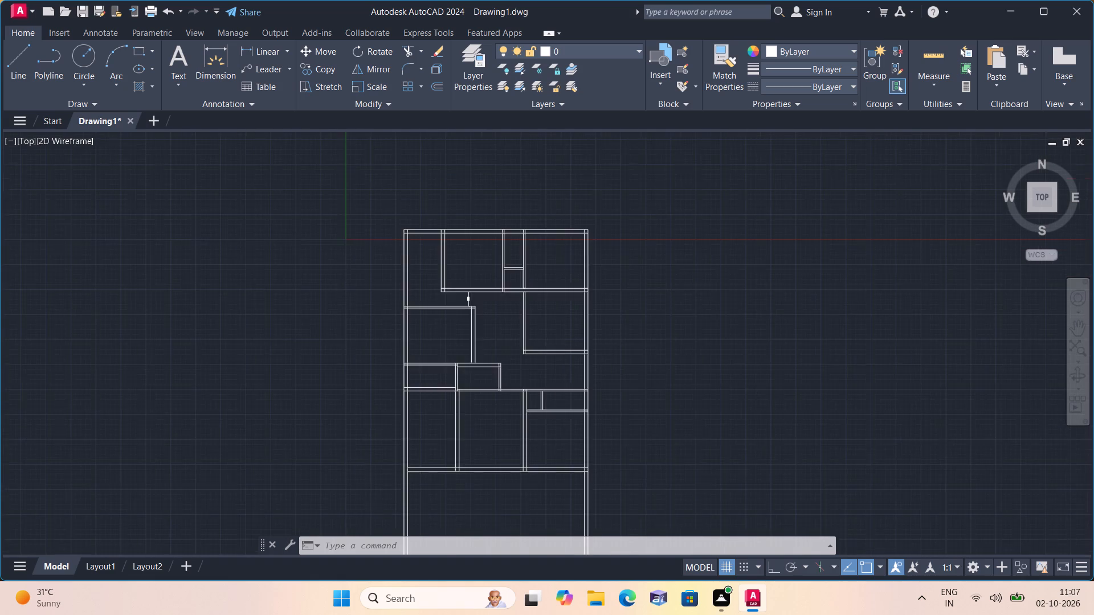
Examine the wall junctions from the plan's upper rooms down to the bottom wall of the lower three rooms.
scroll(419, 300, up, 2)
middle_drag(353, 242, 415, 350)
scroll(349, 243, down, 1)
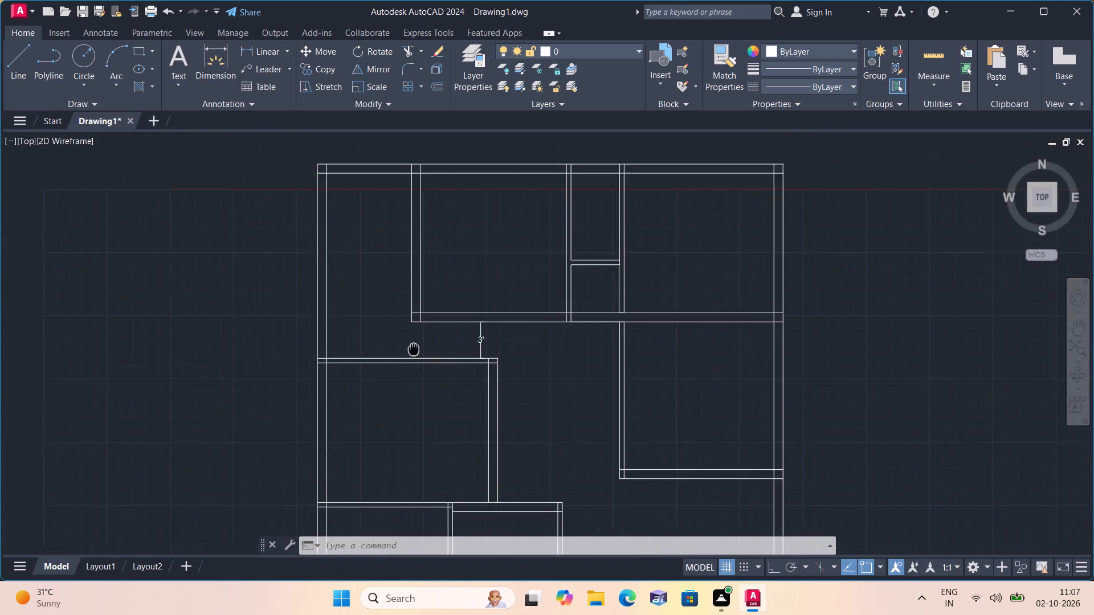
middle_drag(415, 350, 471, 418)
middle_drag(474, 415, 406, 270)
scroll(423, 321, down, 1)
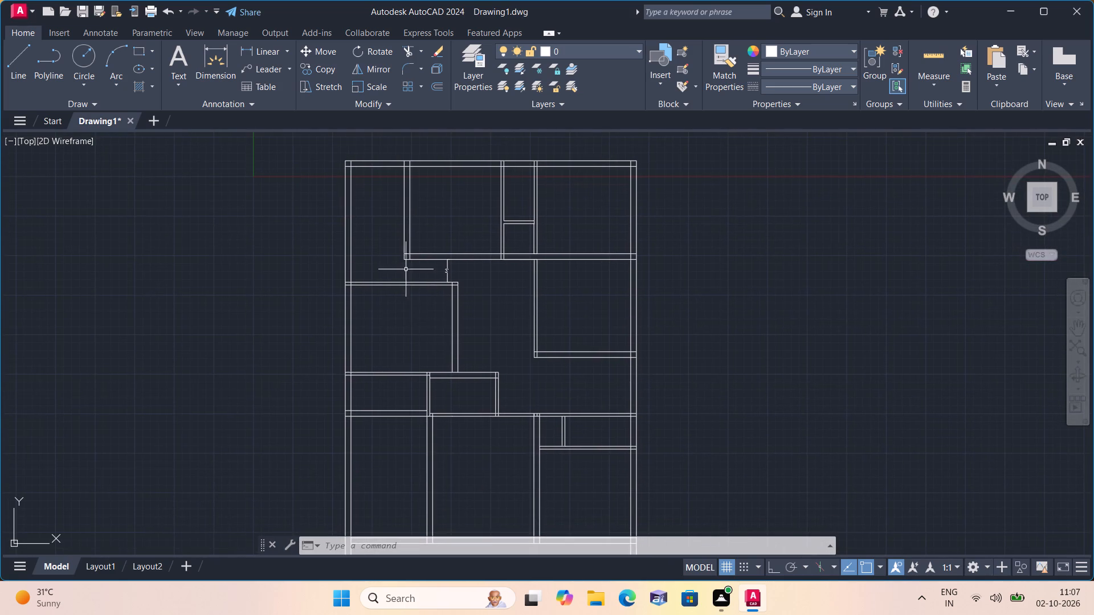
middle_drag(447, 402, 444, 313)
scroll(423, 326, up, 4)
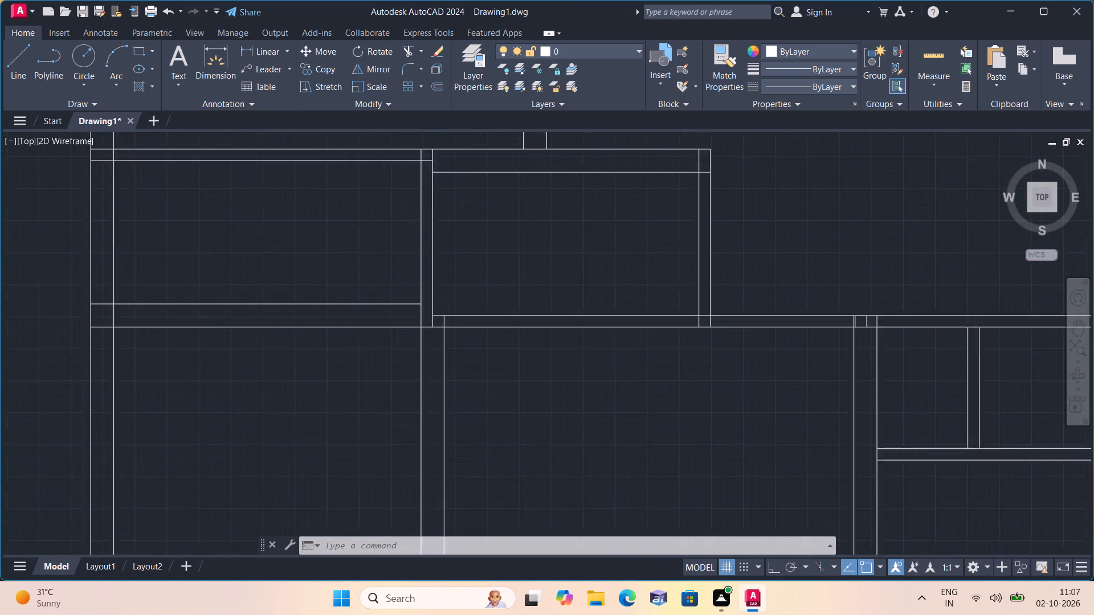
scroll(318, 338, down, 1)
middle_drag(317, 339, 529, 350)
scroll(473, 354, down, 2)
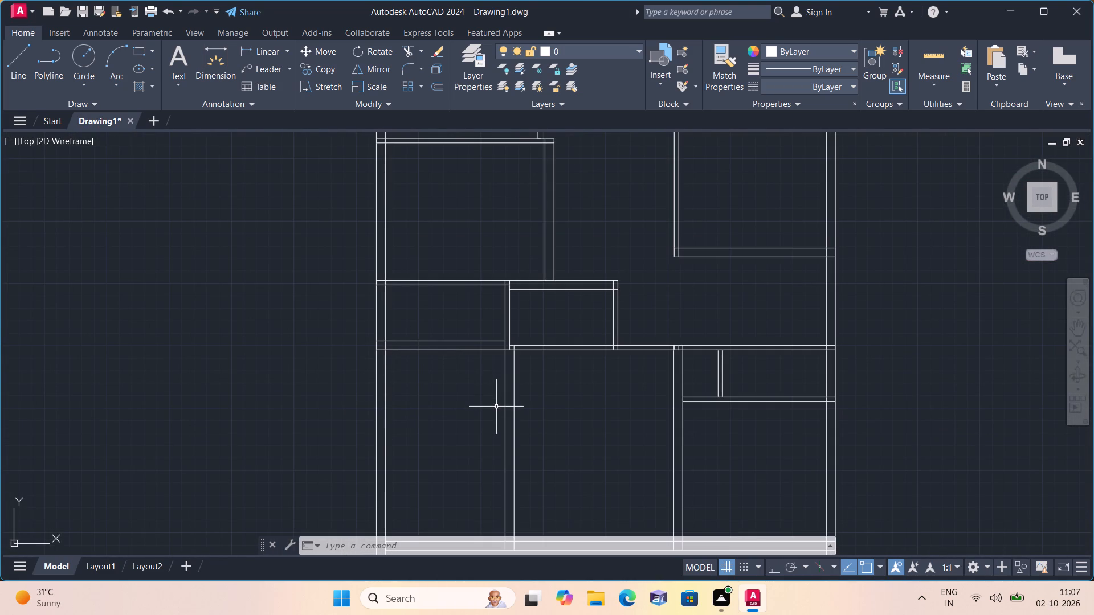
middle_drag(496, 407, 497, 314)
scroll(497, 327, down, 1)
scroll(452, 425, up, 1)
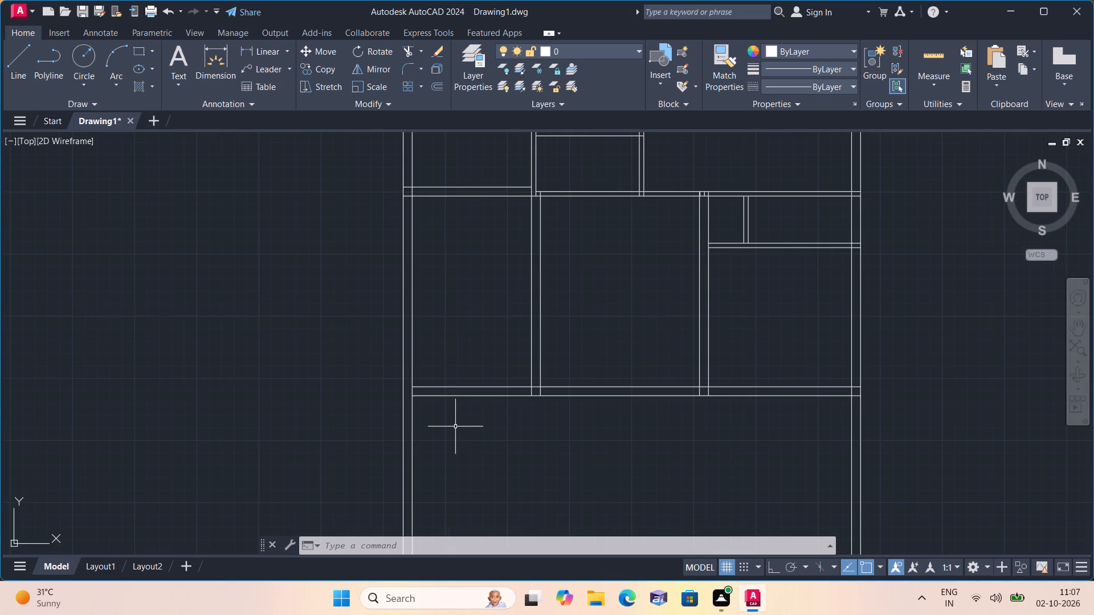
middle_drag(450, 423, 448, 361)
scroll(448, 362, down, 1)
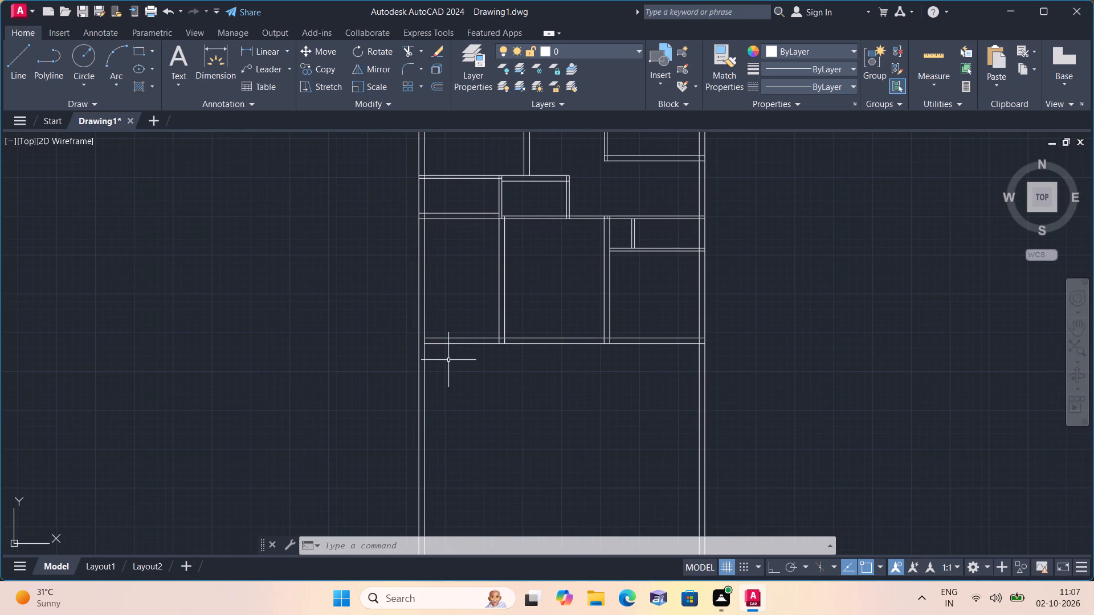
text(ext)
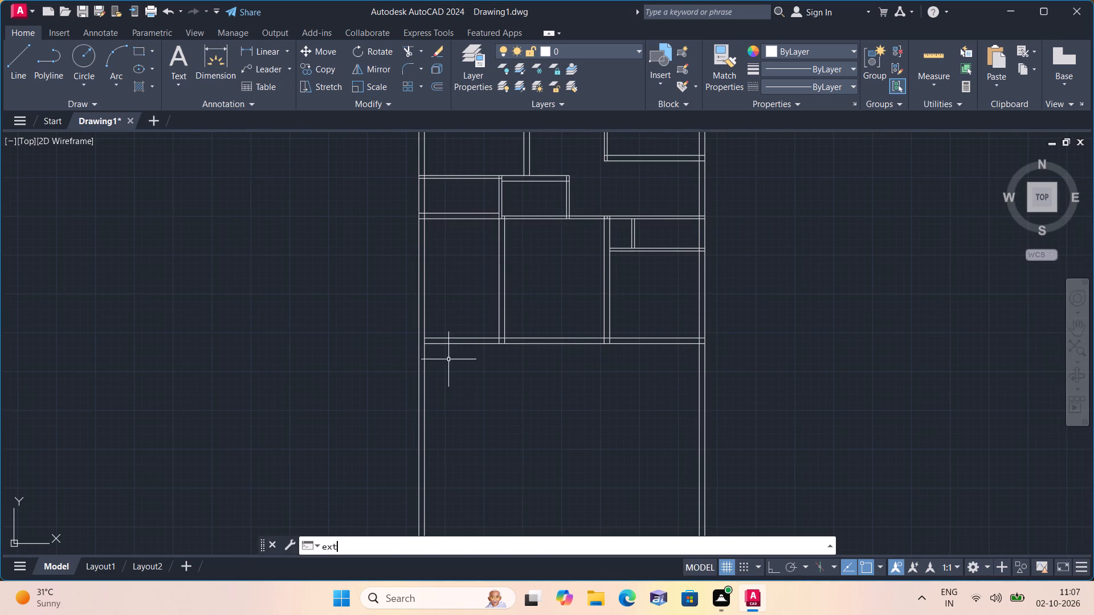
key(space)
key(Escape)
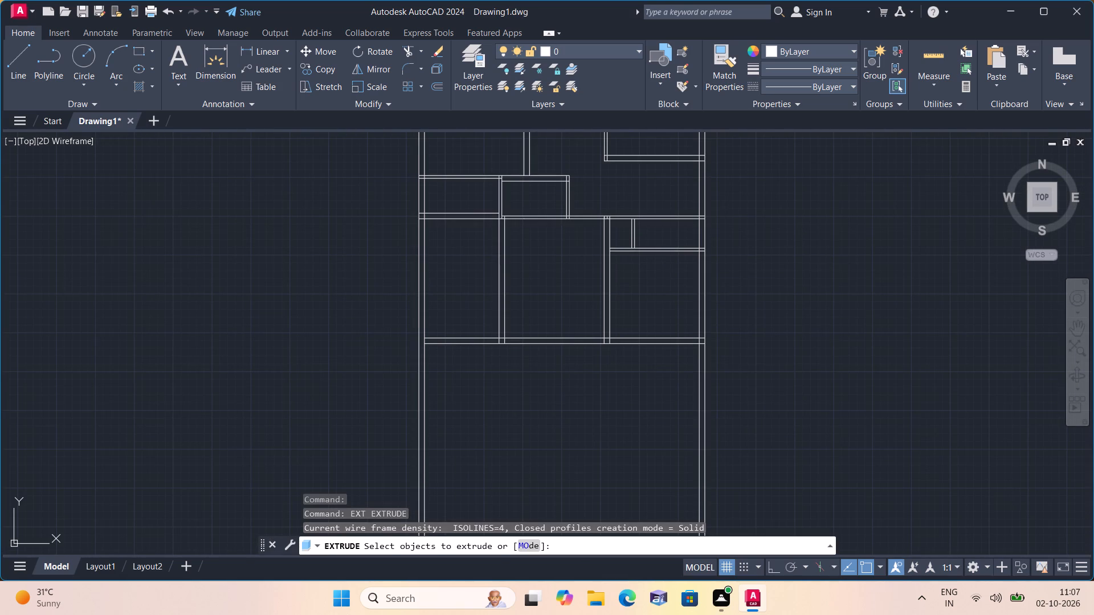
Extend both lines of the bottom wall below the lower three rooms to the outer line of the left exterior wall.
text(exte)
key(space)
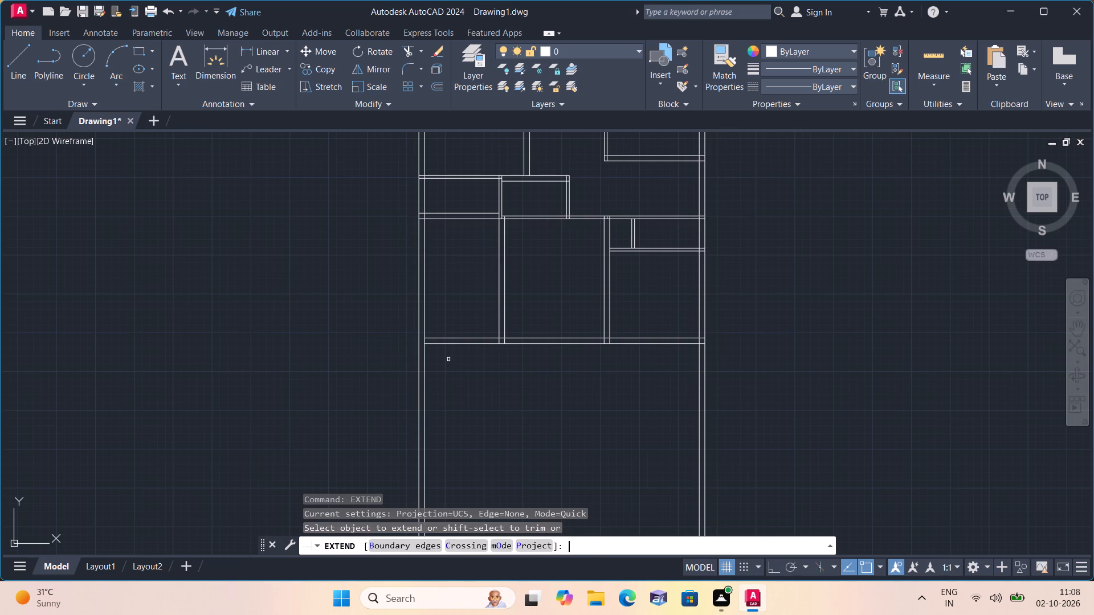
drag(460, 318, 443, 364)
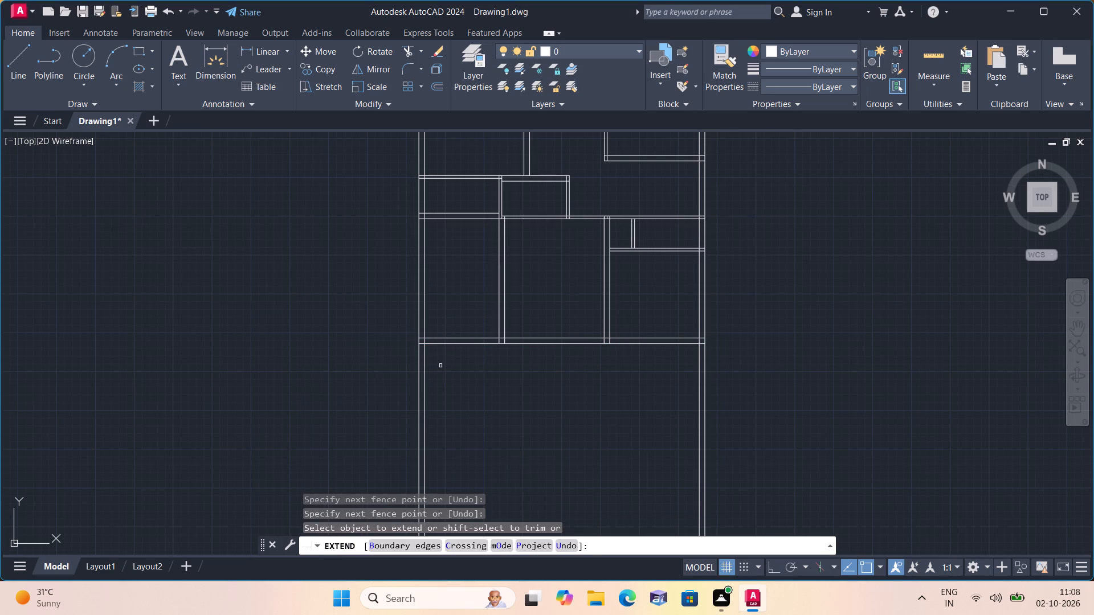
key(Escape)
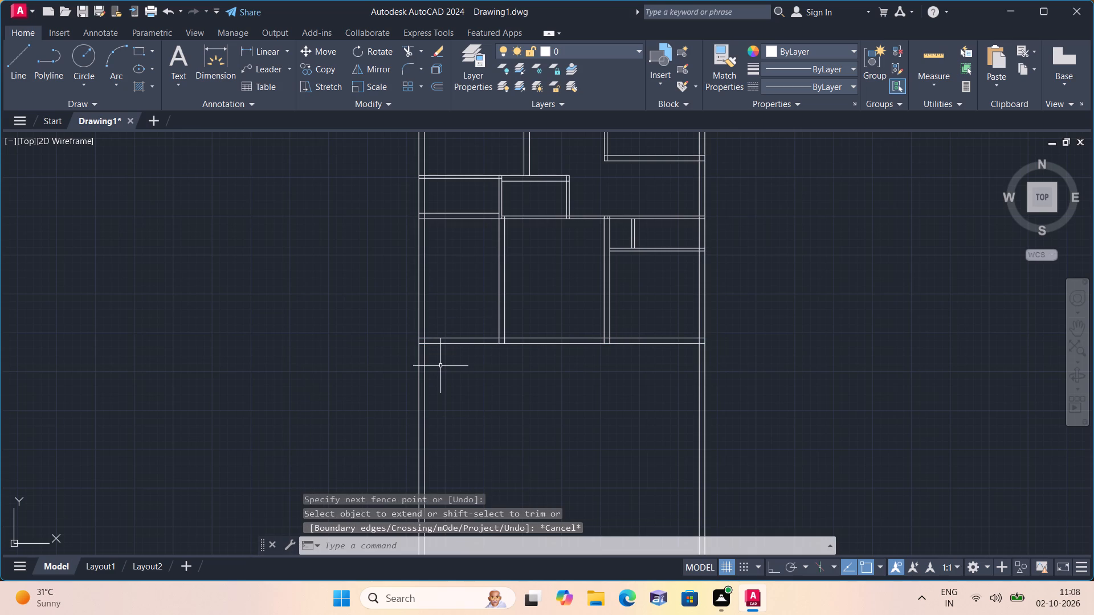
With Ortho on, draw a line 2'6" up the right wall of the narrow upper room from its lower corner, continuing across the wall thickness.
middle_drag(540, 278, 605, 405)
scroll(540, 278, down, 1)
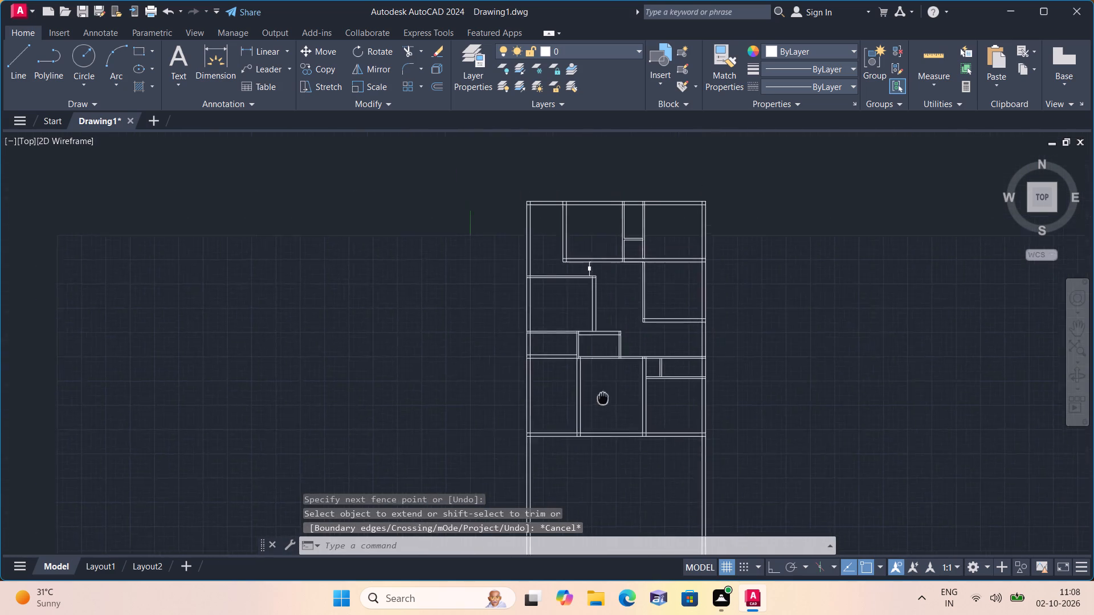
middle_drag(605, 405, 605, 452)
scroll(612, 305, up, 2)
middle_drag(621, 232, 607, 281)
scroll(620, 235, down, 1)
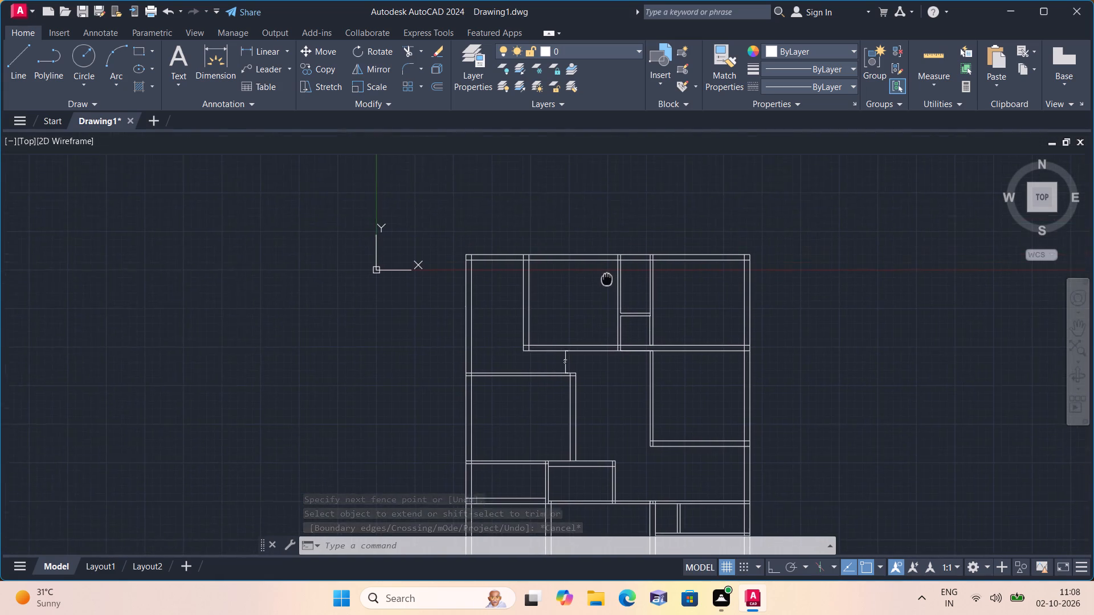
middle_drag(607, 281, 607, 285)
scroll(613, 334, up, 2)
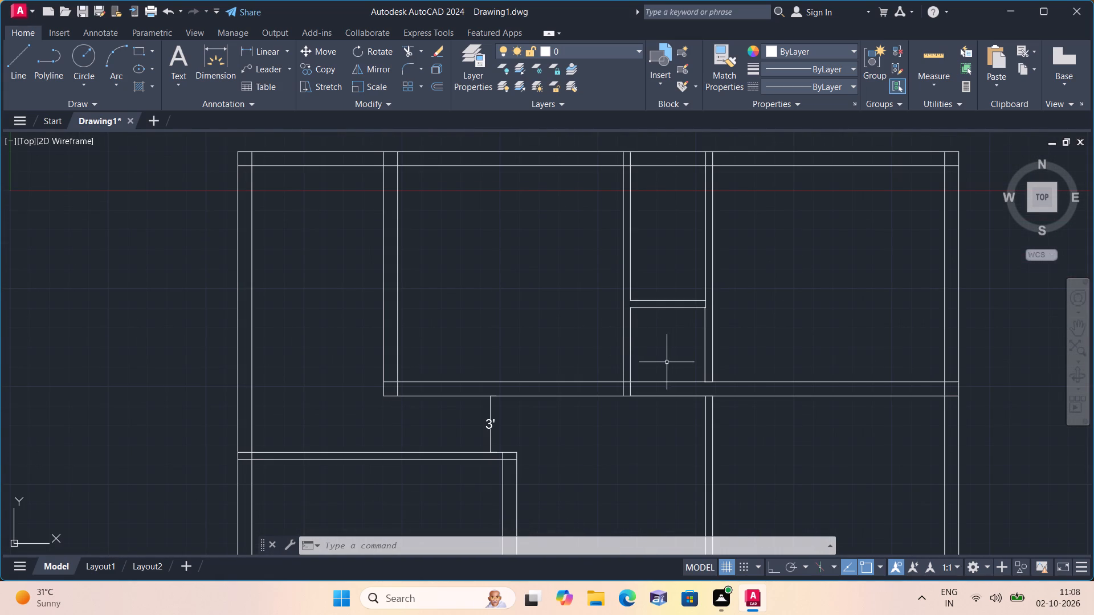
middle_drag(660, 363, 630, 366)
text(l)
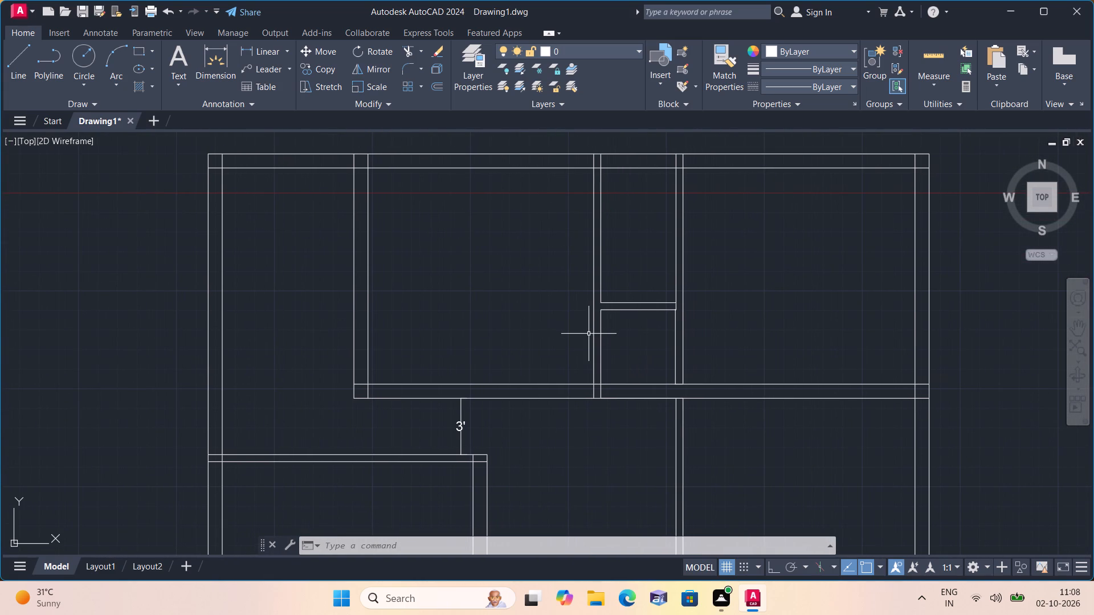
key(space)
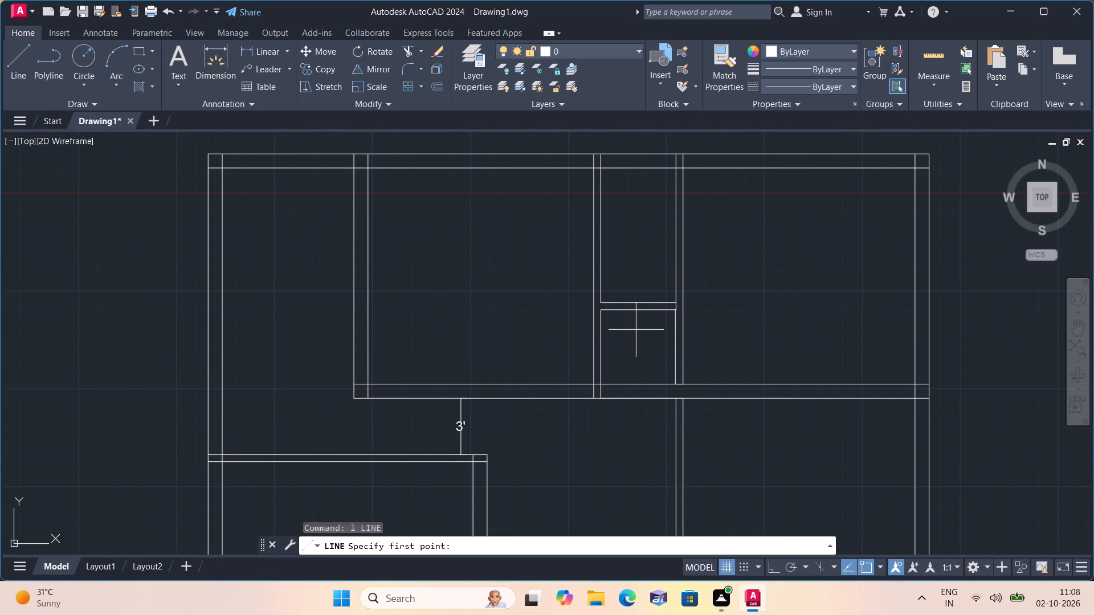
scroll(641, 341, up, 2)
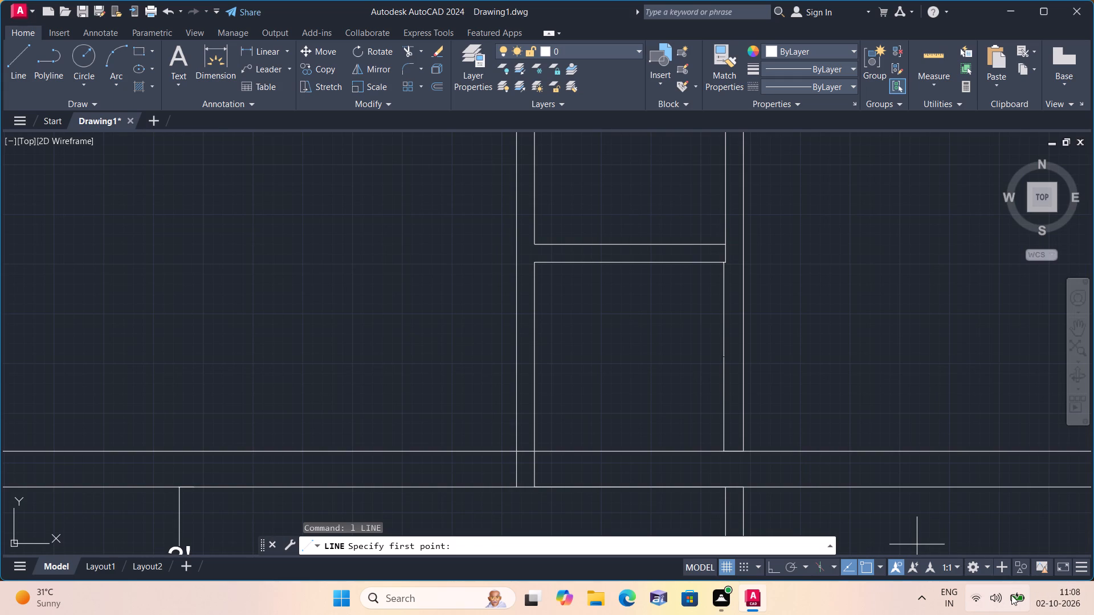
middle_drag(862, 409, 842, 510)
scroll(830, 522, down, 1)
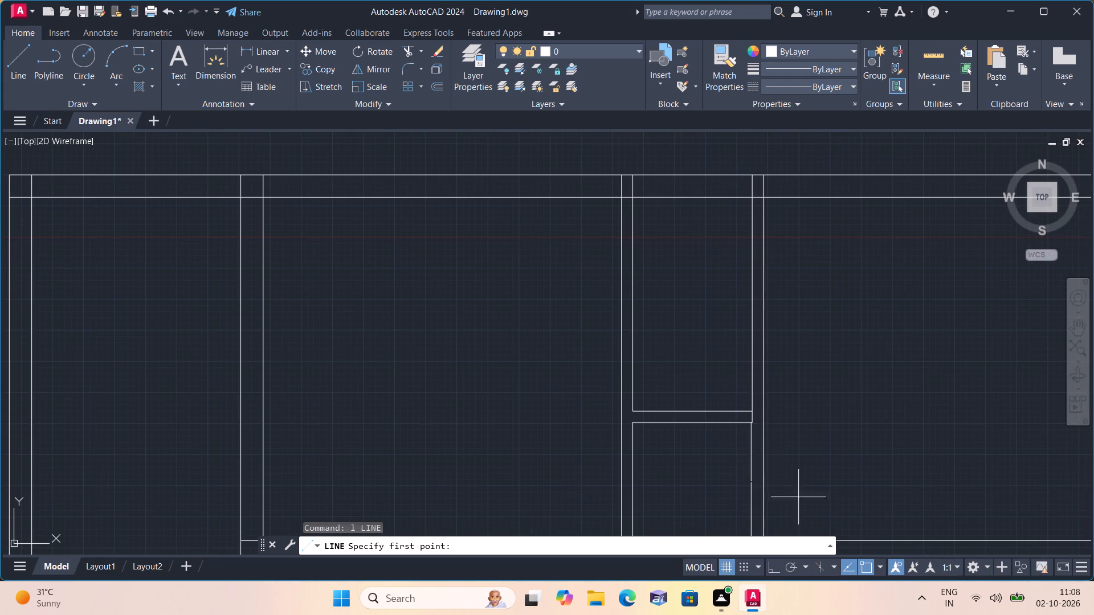
click(750, 411)
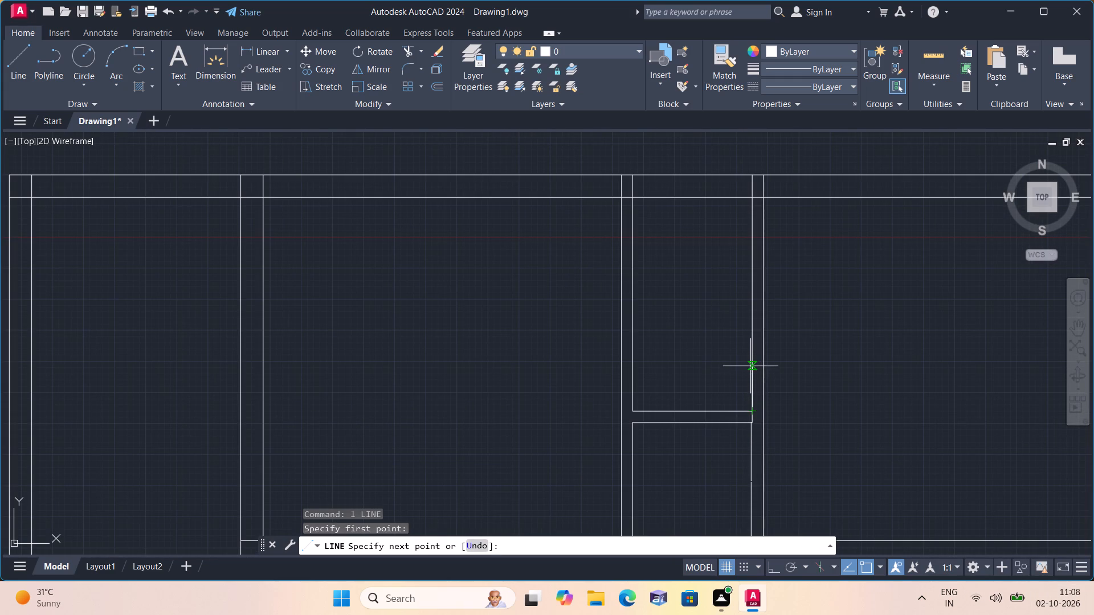
key(F8)
text(2'6")
key(space)
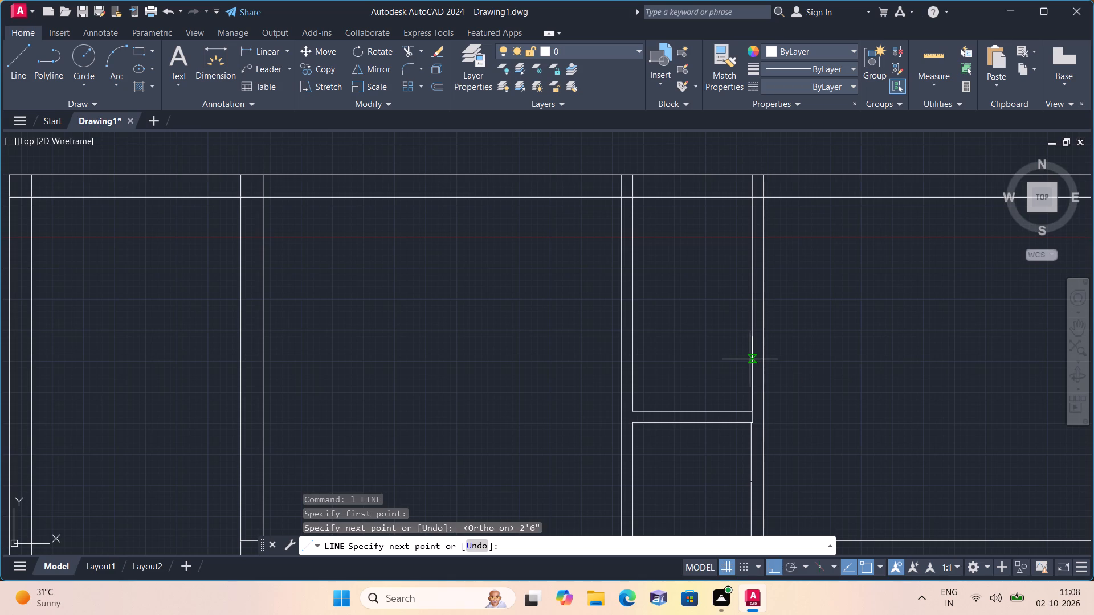
scroll(758, 363, up, 2)
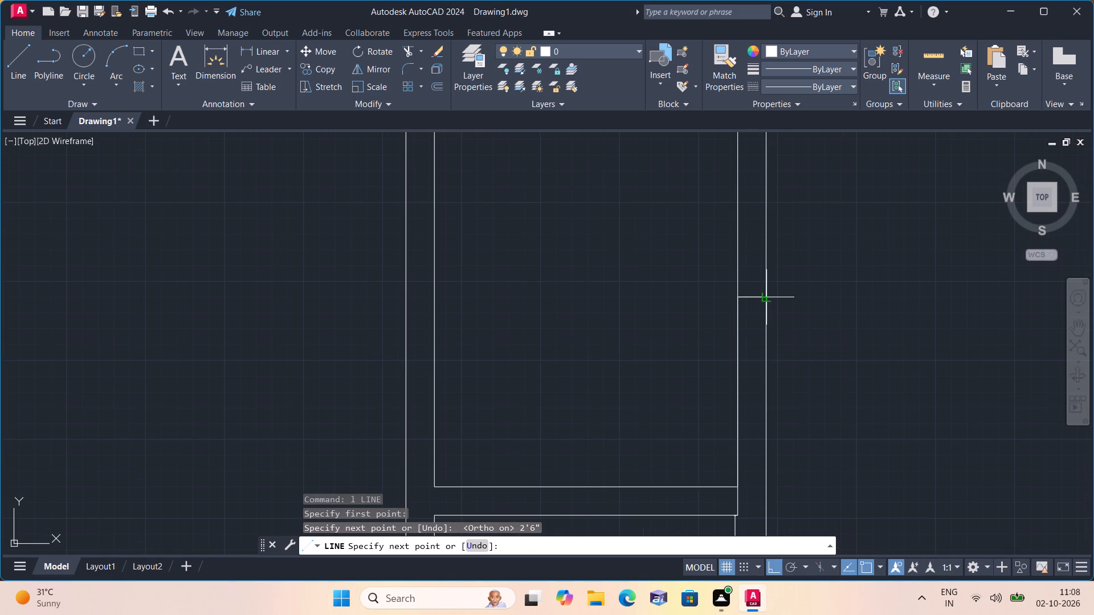
click(764, 300)
key(space)
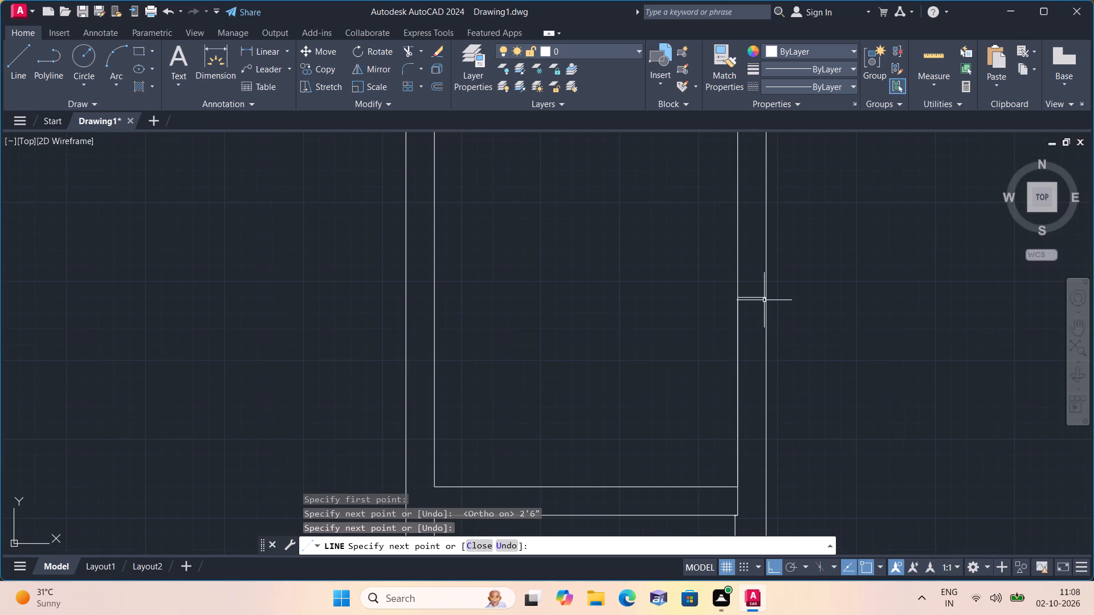
scroll(764, 300, up, 3)
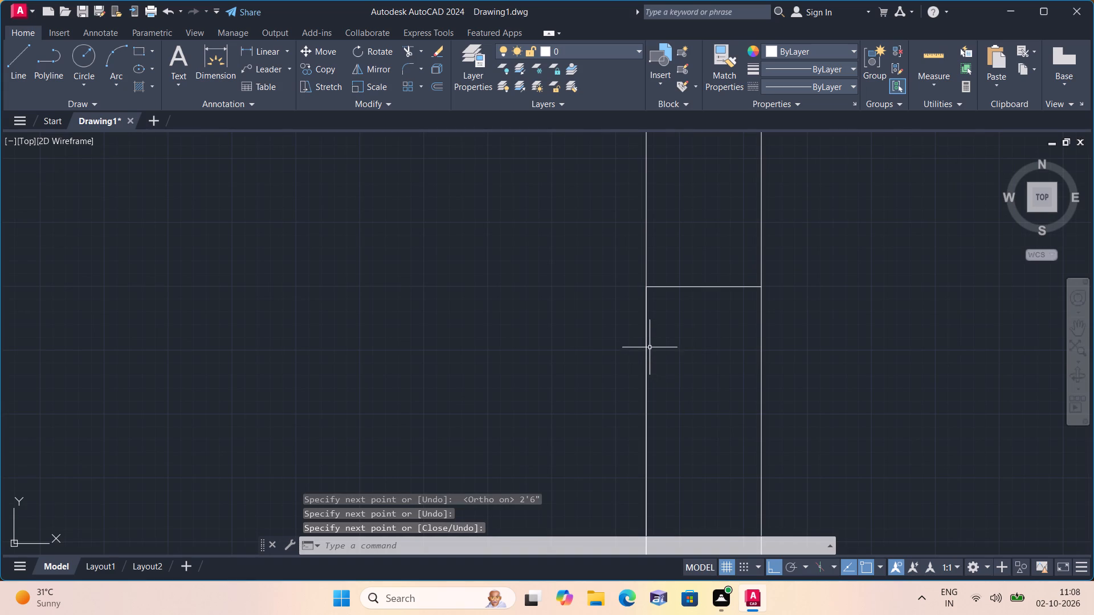
Erase the 2'6" helper line drawn along the right wall of the narrow upper room, keeping the mark across the wall.
click(648, 346)
scroll(638, 355, down, 4)
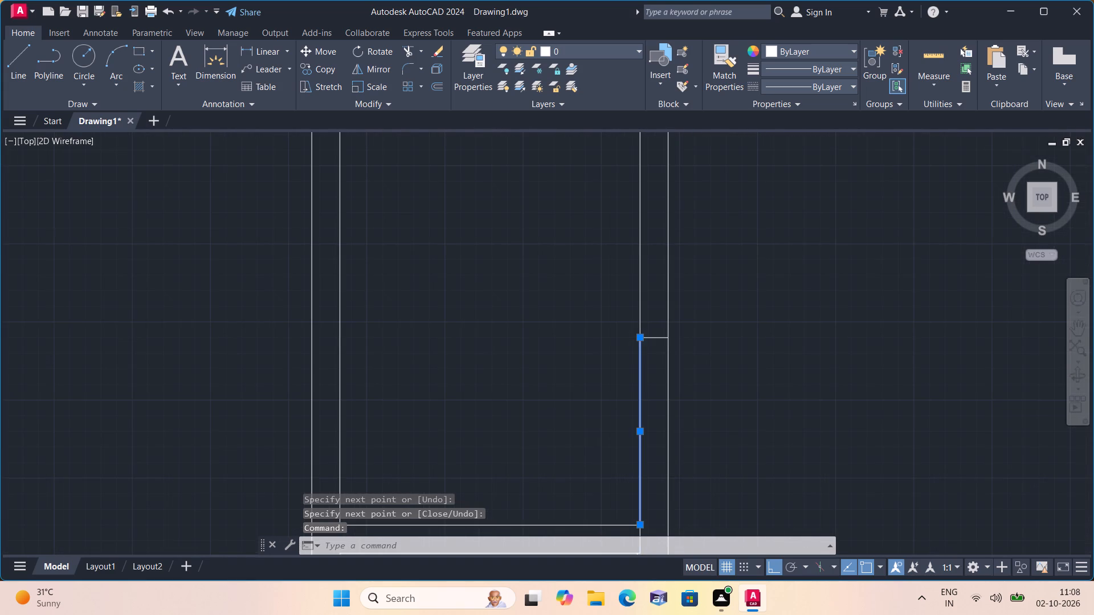
key(Delete)
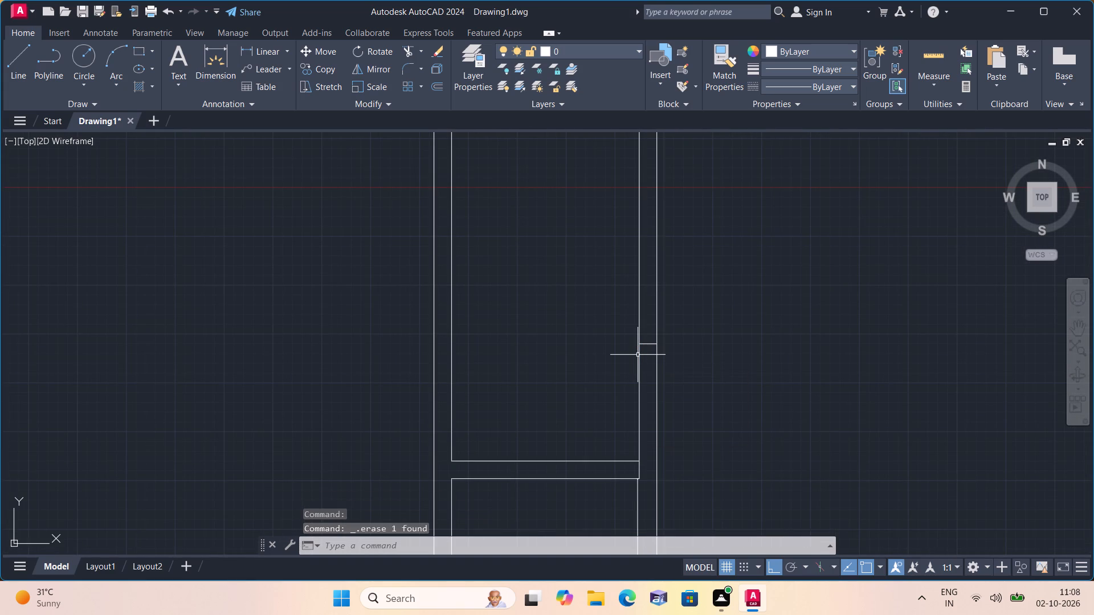
Extend both lines of the narrow upper room's lower wall to the outer line of its right wall.
text(exte)
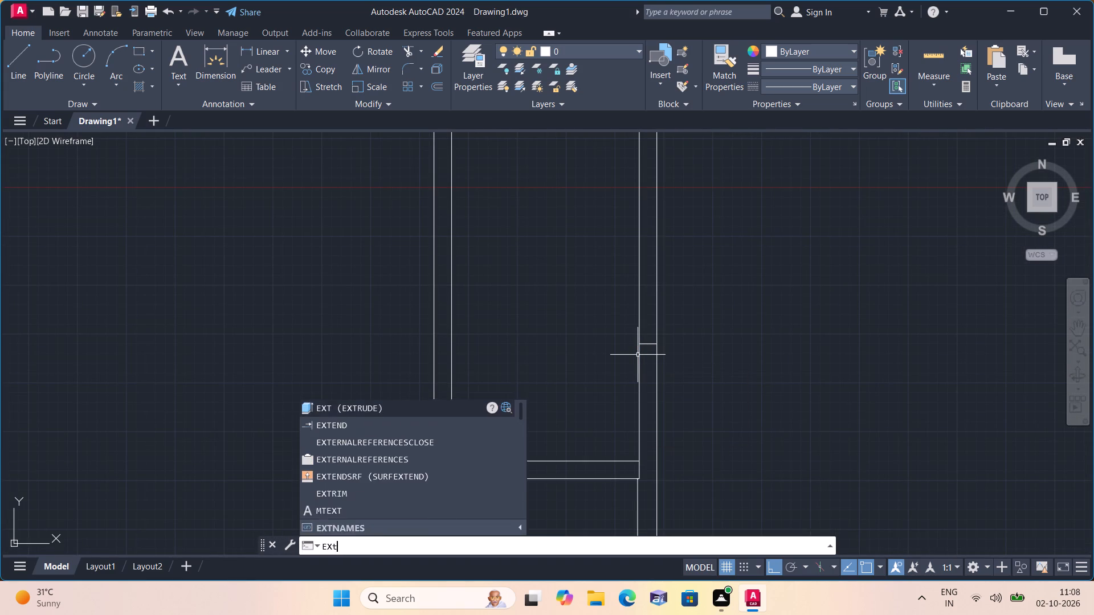
key(space)
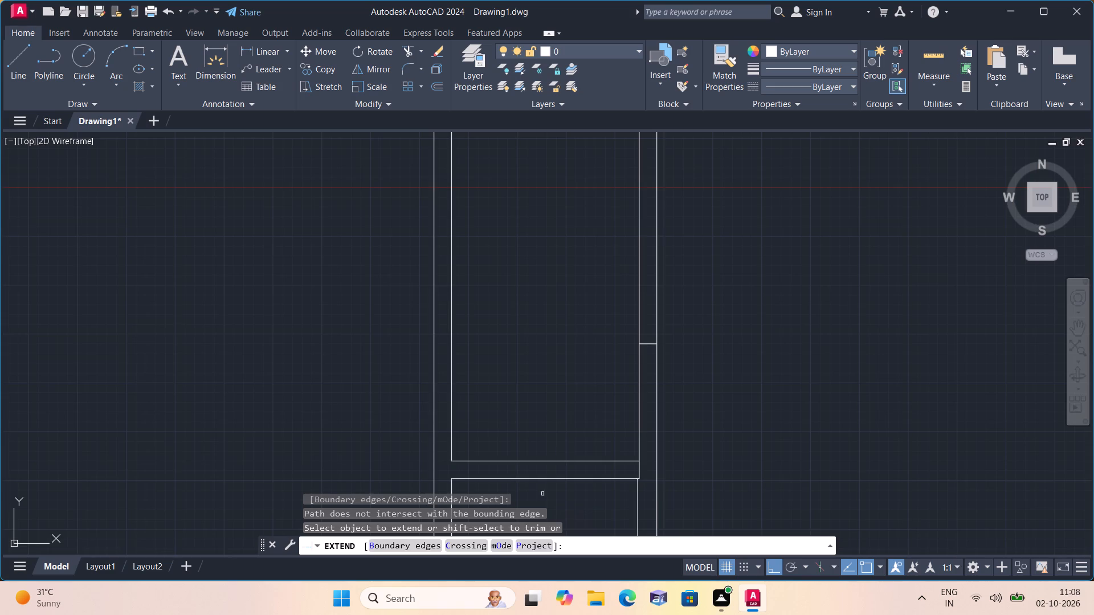
scroll(542, 498, up, 2)
middle_drag(604, 501, 586, 341)
scroll(577, 346, down, 2)
click(589, 276)
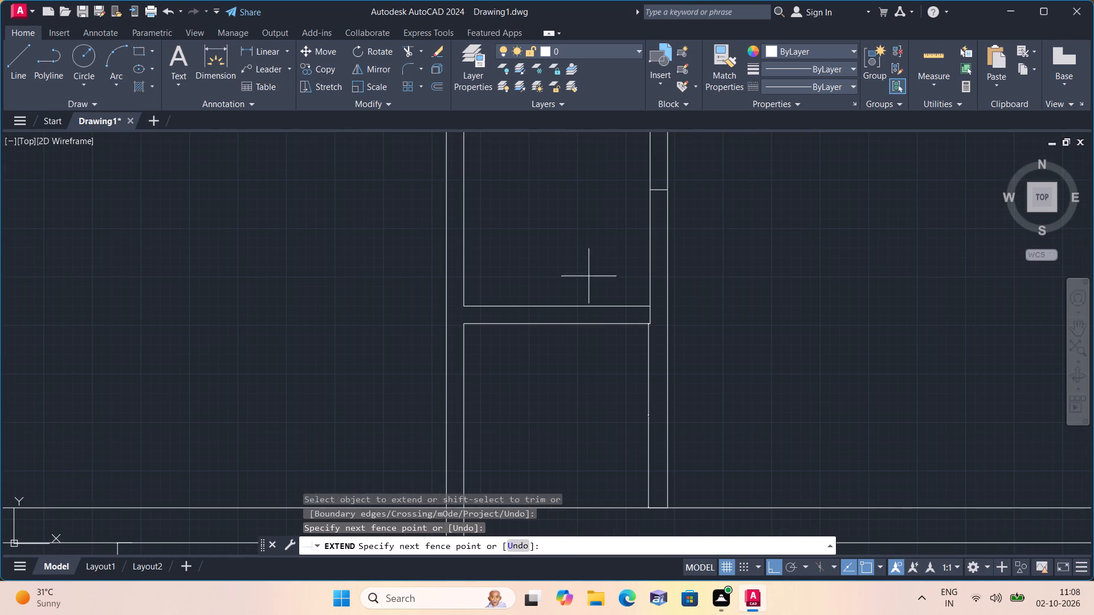
click(590, 375)
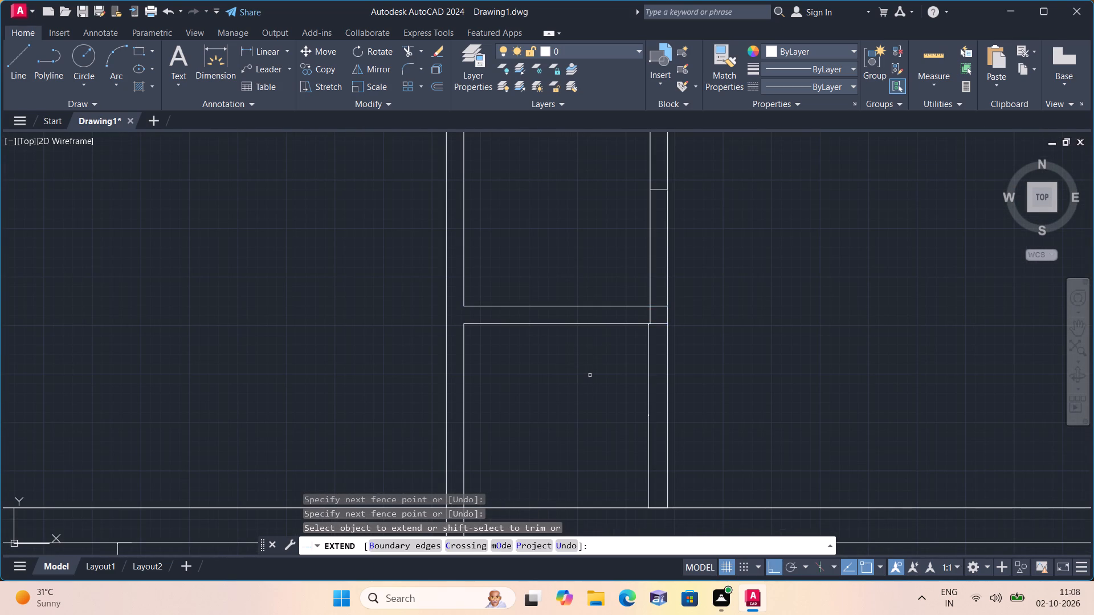
key(space)
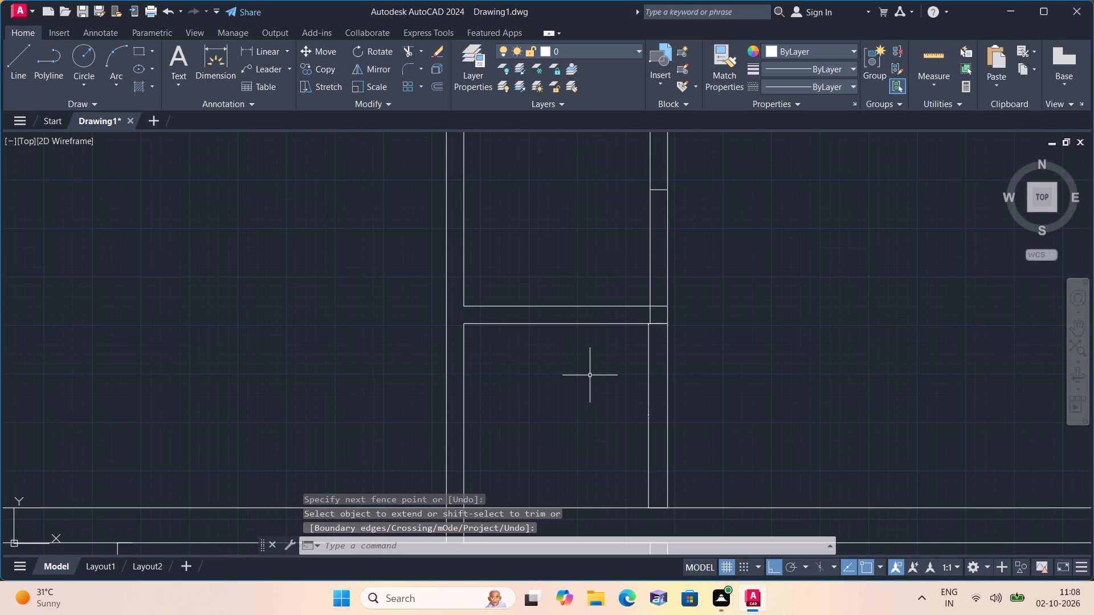
Trim the outer line of the right wall beside the small room below the narrow upper room.
scroll(637, 430, up, 4)
scroll(709, 342, up, 2)
scroll(701, 354, down, 6)
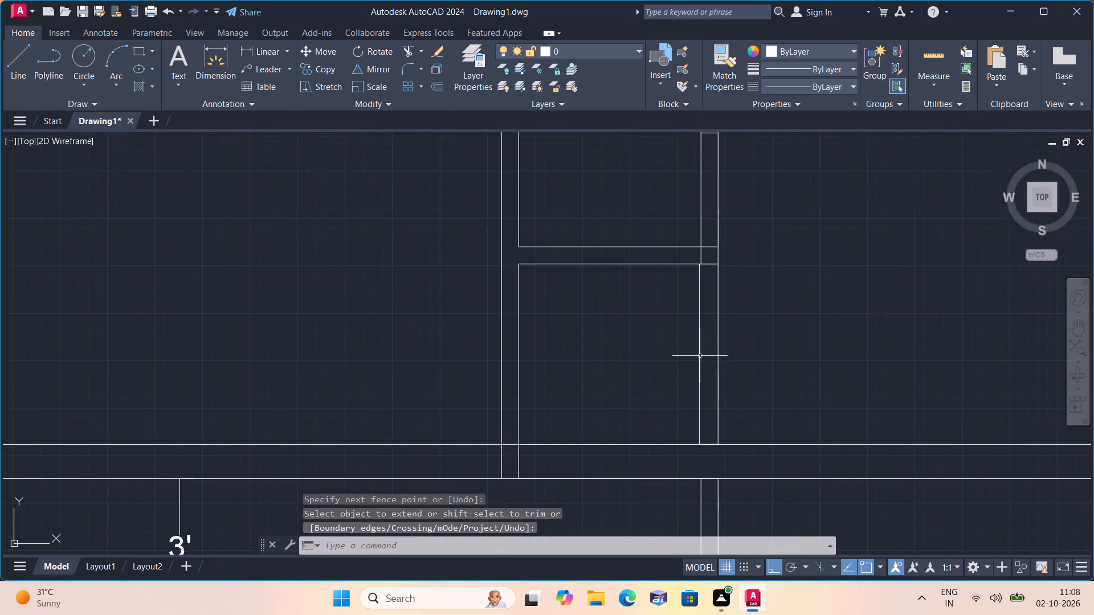
text(trim)
key(space)
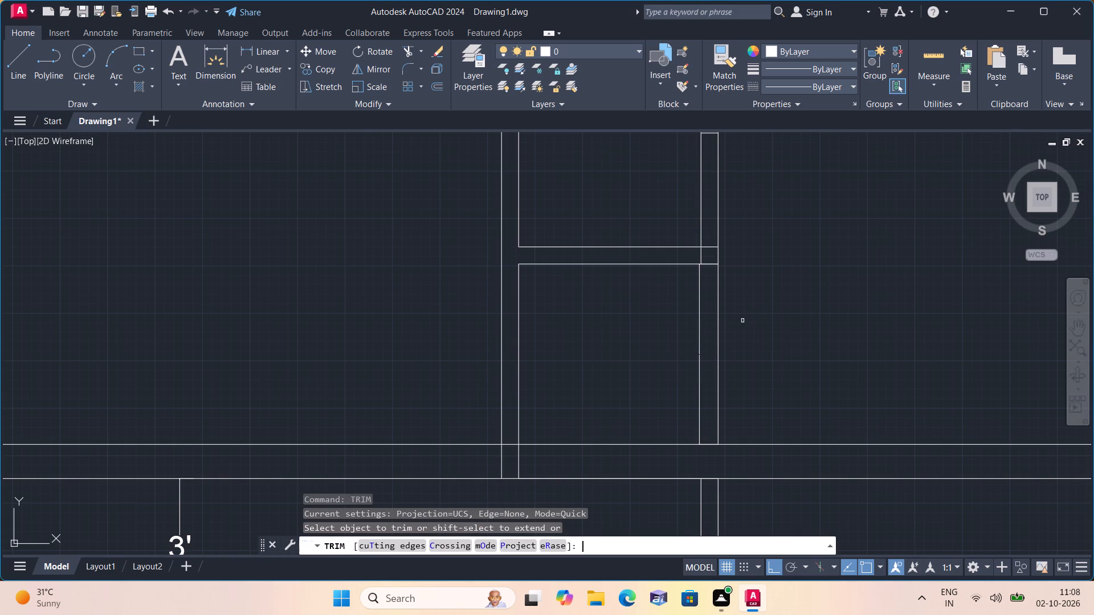
click(719, 287)
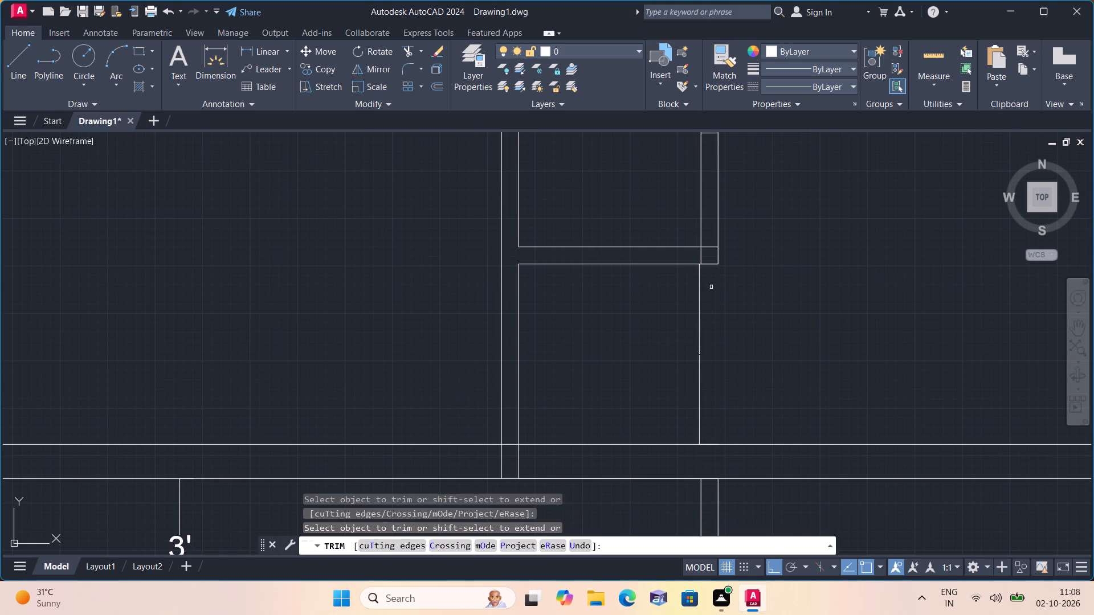
Trim both right-wall lines between the 2'6" mark and the narrow room's lower wall, plus the leftover line inside that wall's end.
scroll(711, 287, down, 2)
scroll(700, 236, up, 2)
click(697, 249)
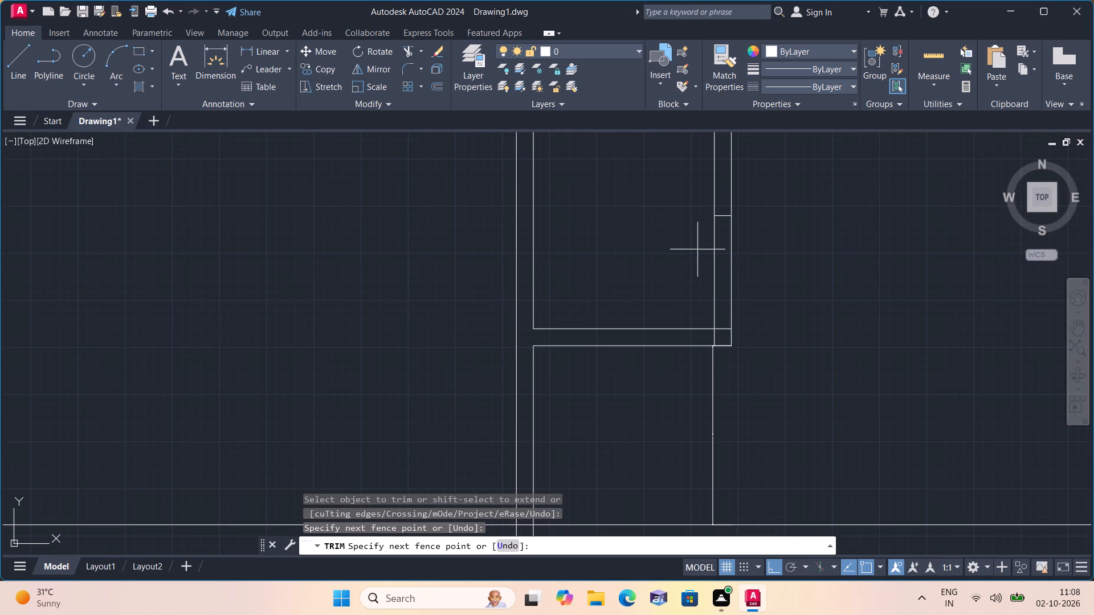
click(794, 260)
scroll(708, 322, up, 2)
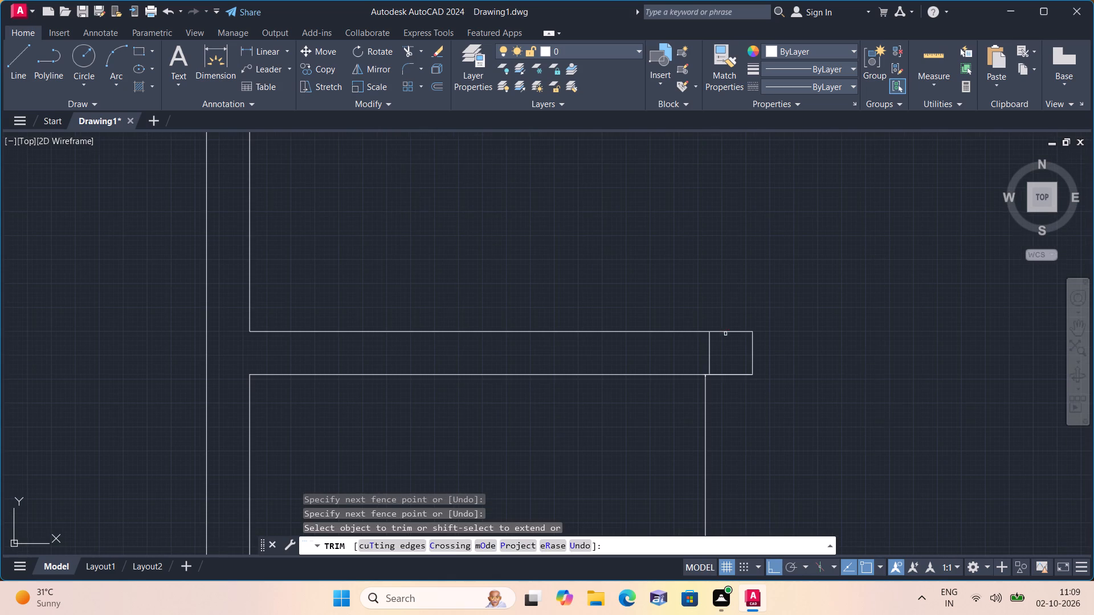
click(708, 345)
scroll(648, 338, down, 3)
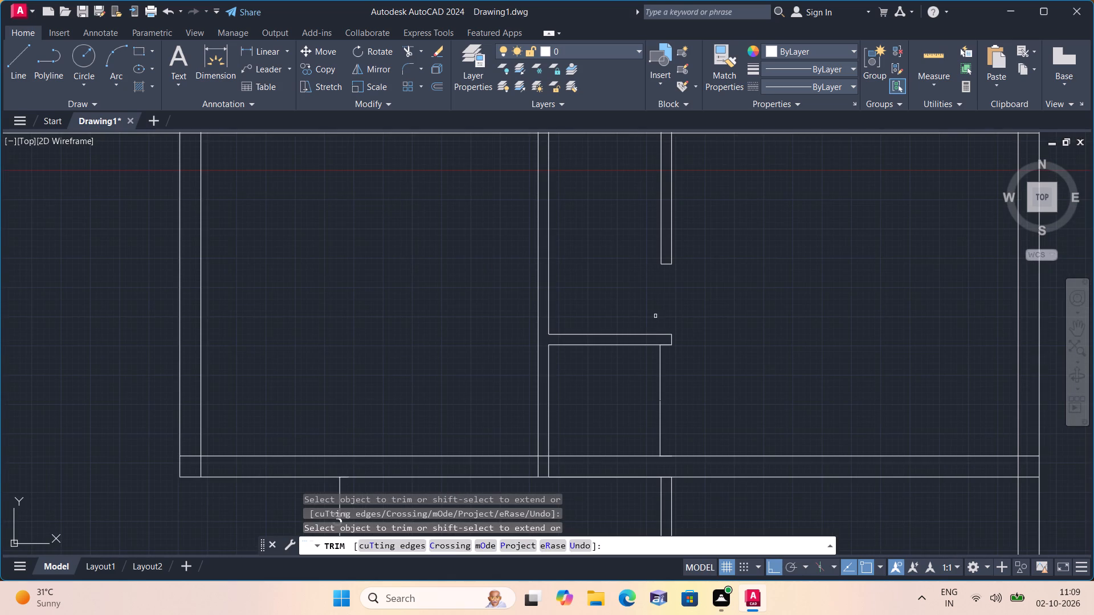
scroll(655, 316, down, 1)
key(Escape)
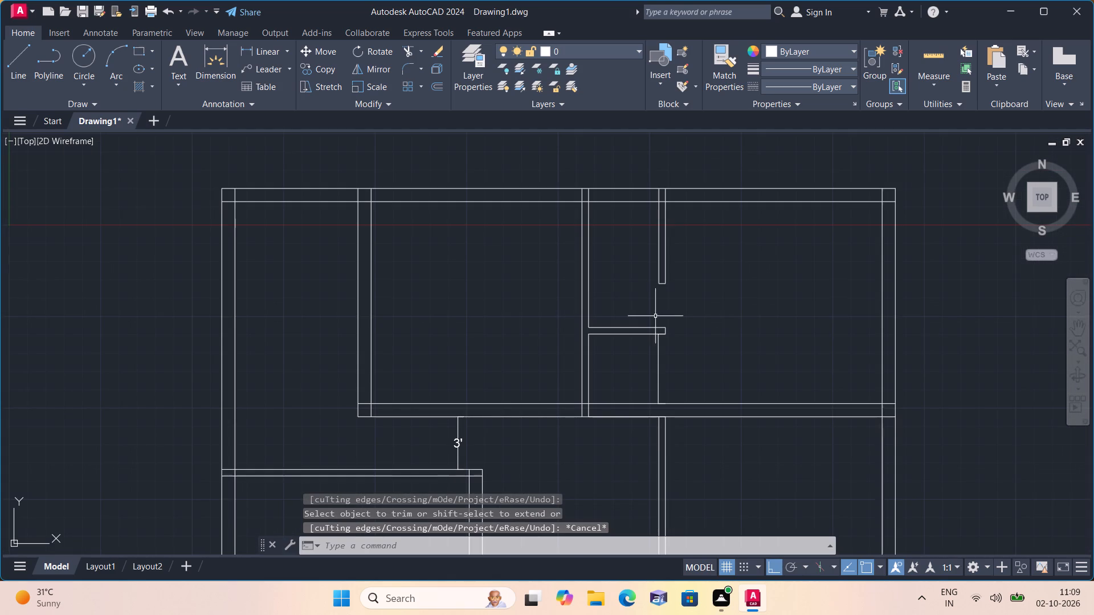
Examine the overall floor plan, from the new opening in the upper rooms to the passage and the lower rooms.
scroll(714, 427, down, 1)
middle_drag(712, 424, 701, 359)
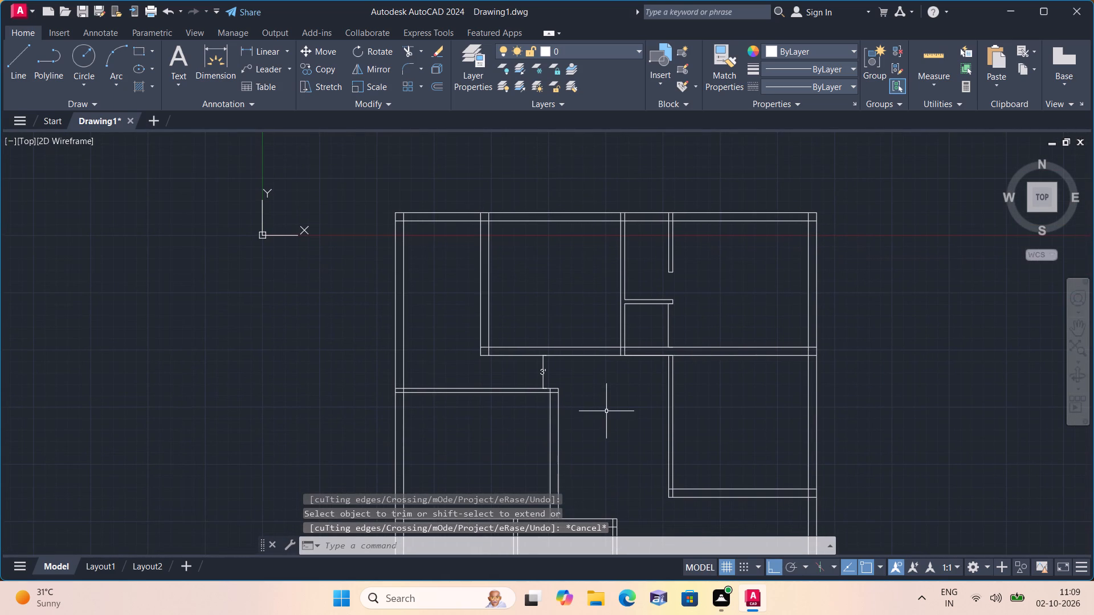
scroll(606, 409, up, 2)
scroll(606, 408, down, 3)
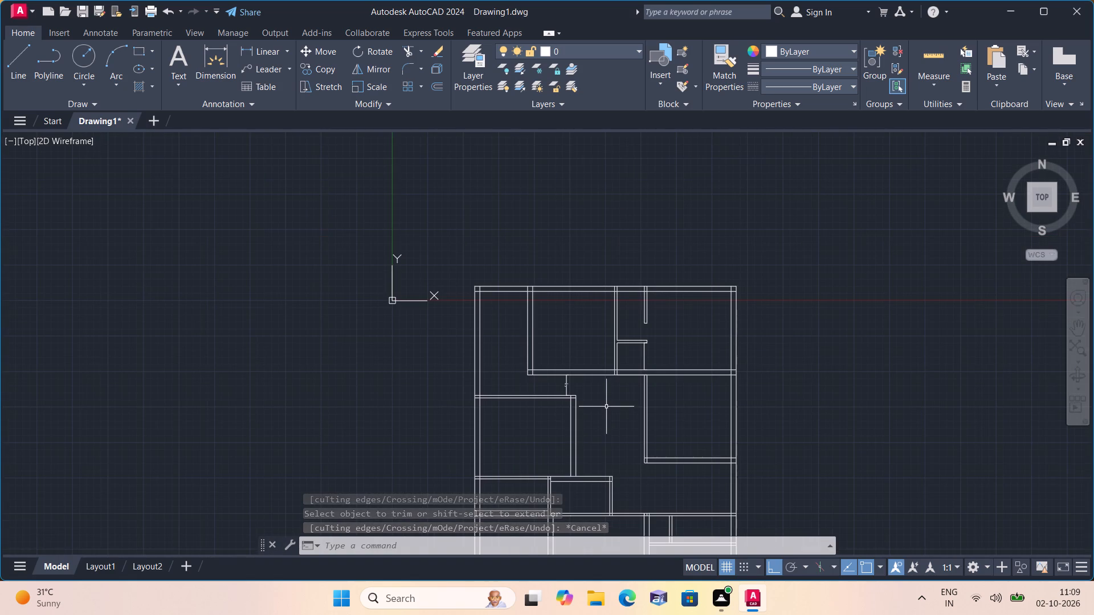
scroll(607, 403, down, 4)
scroll(607, 401, up, 5)
scroll(607, 400, down, 1)
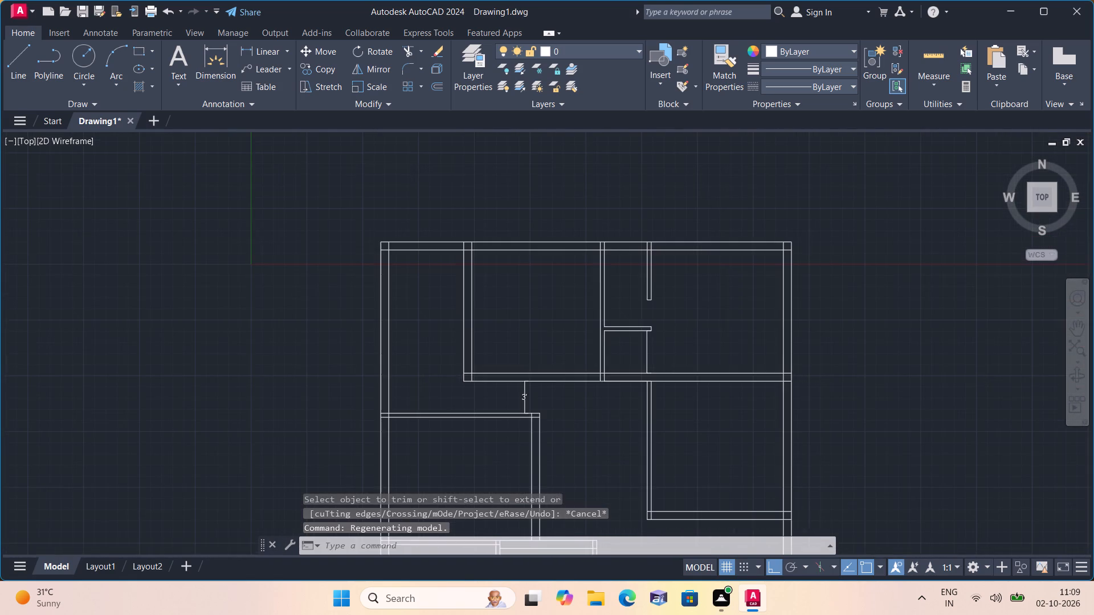
scroll(607, 400, up, 1)
scroll(607, 400, down, 3)
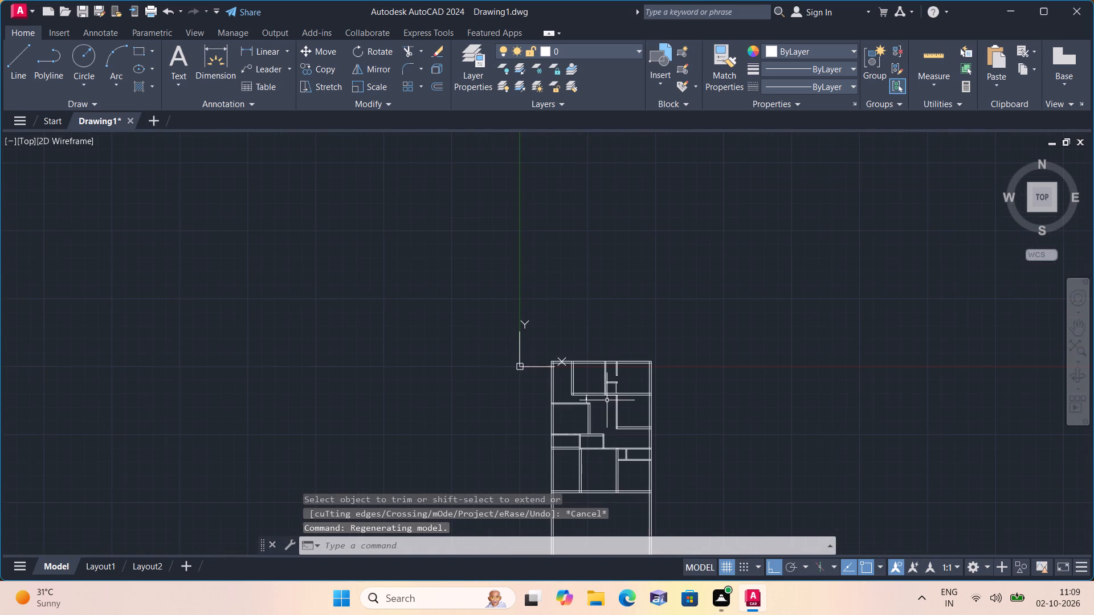
scroll(607, 400, up, 2)
middle_drag(640, 418, 629, 371)
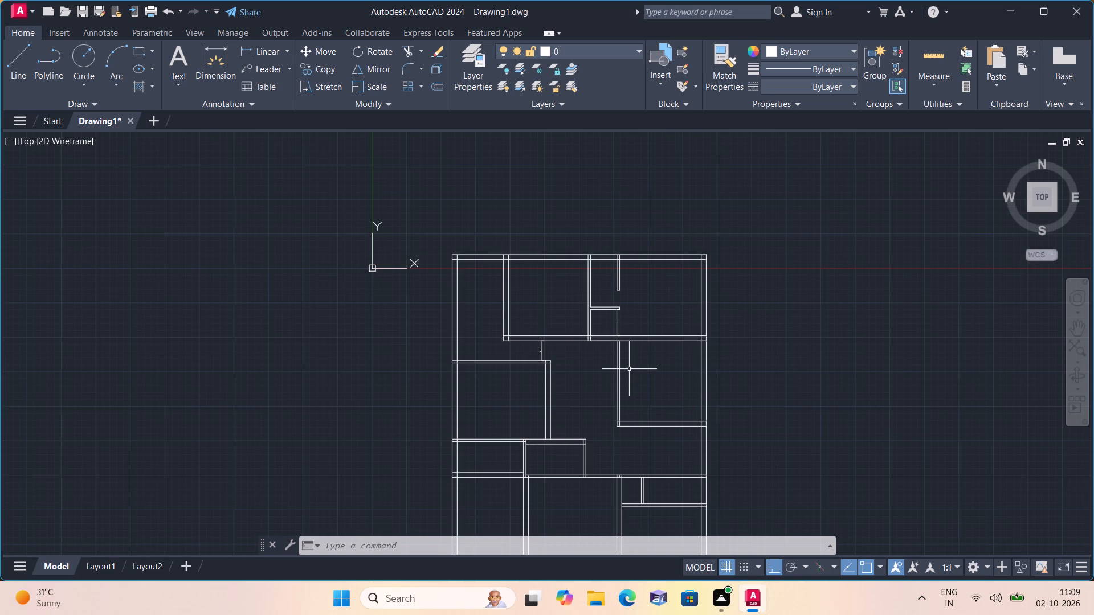
scroll(629, 369, up, 1)
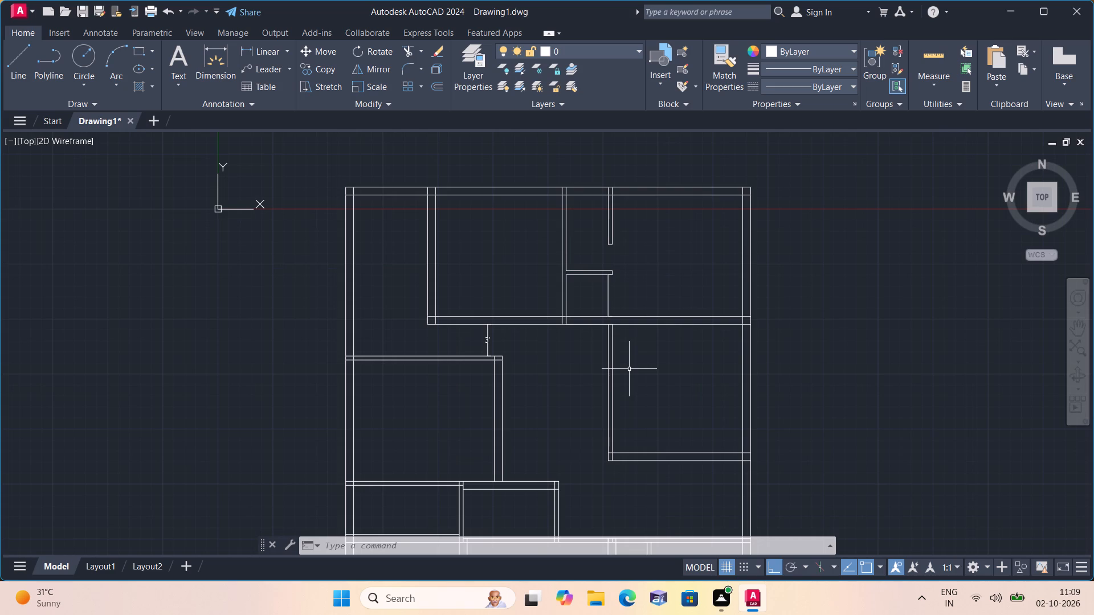
scroll(629, 369, up, 1)
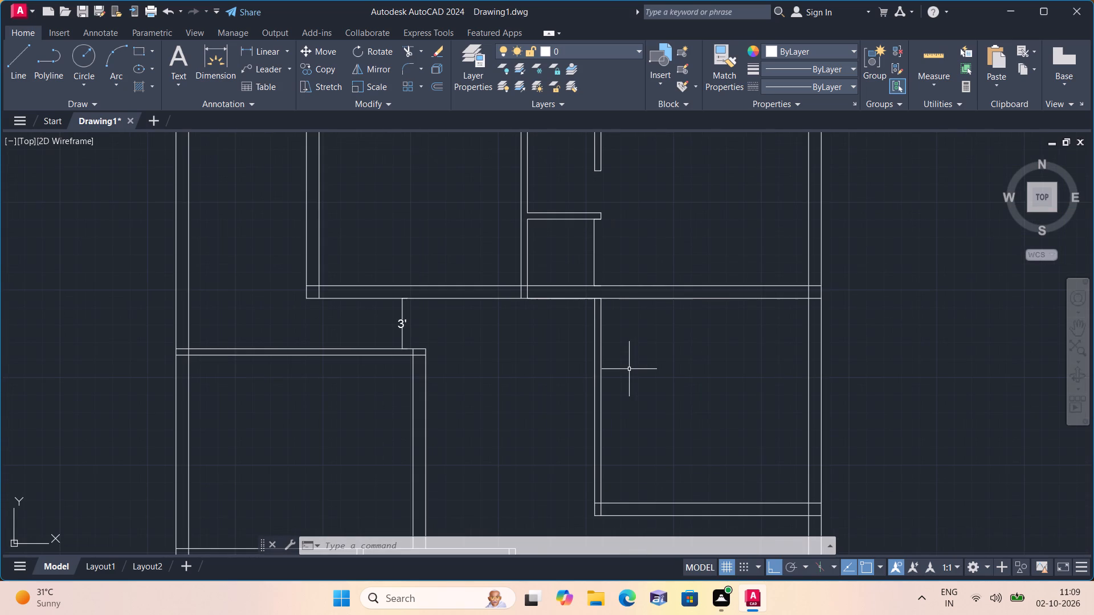
scroll(629, 369, down, 2)
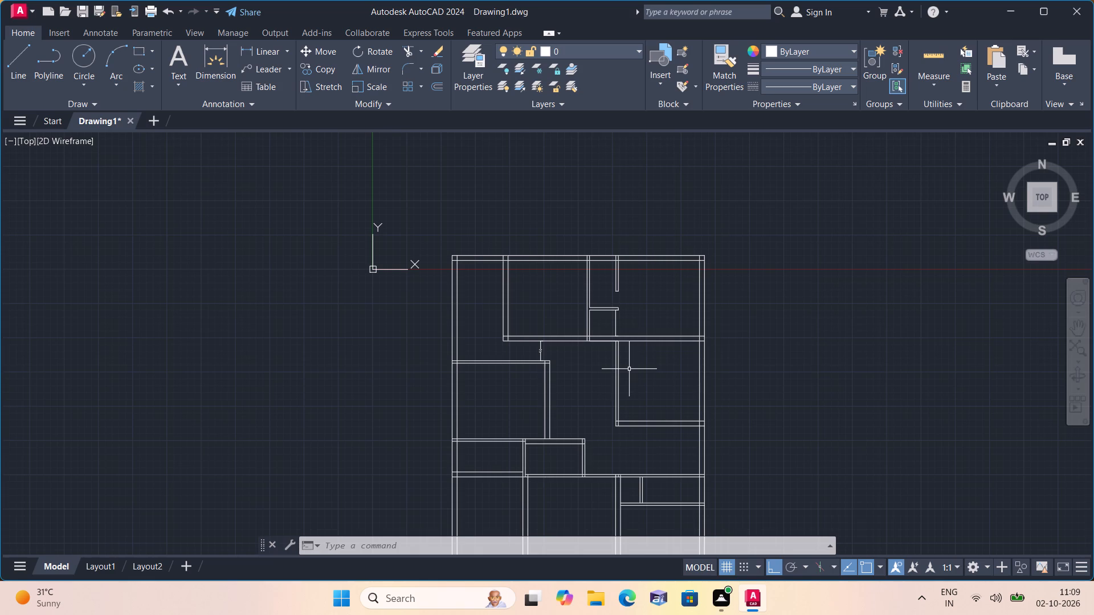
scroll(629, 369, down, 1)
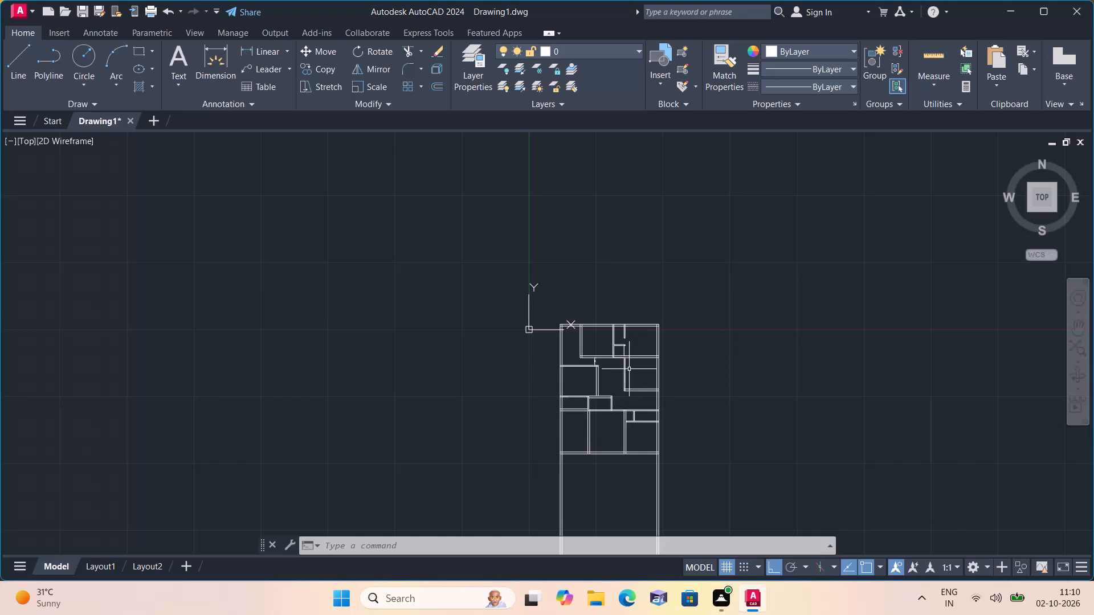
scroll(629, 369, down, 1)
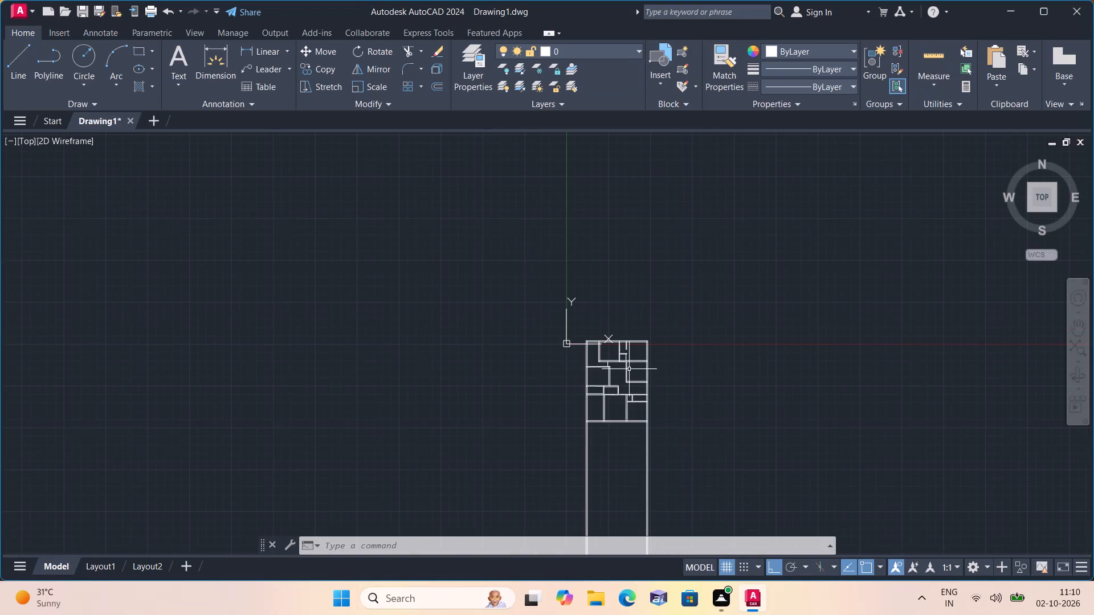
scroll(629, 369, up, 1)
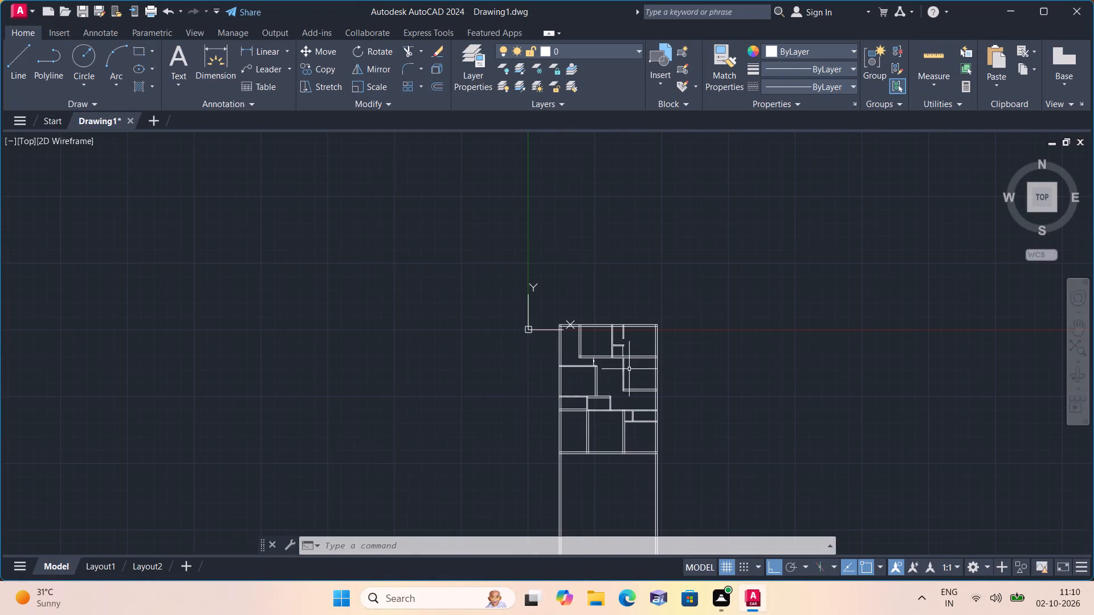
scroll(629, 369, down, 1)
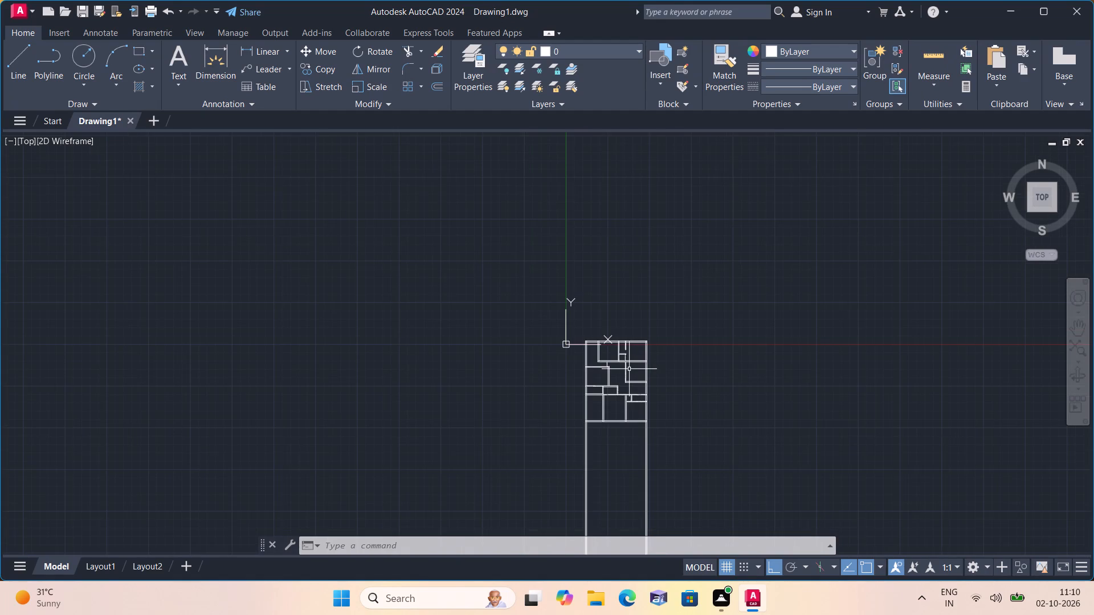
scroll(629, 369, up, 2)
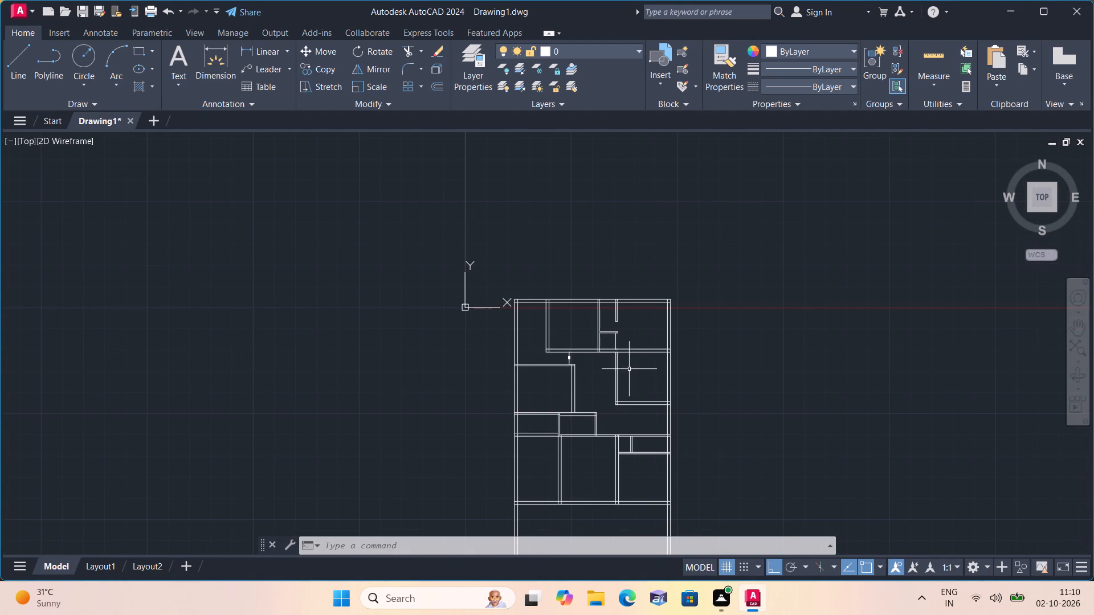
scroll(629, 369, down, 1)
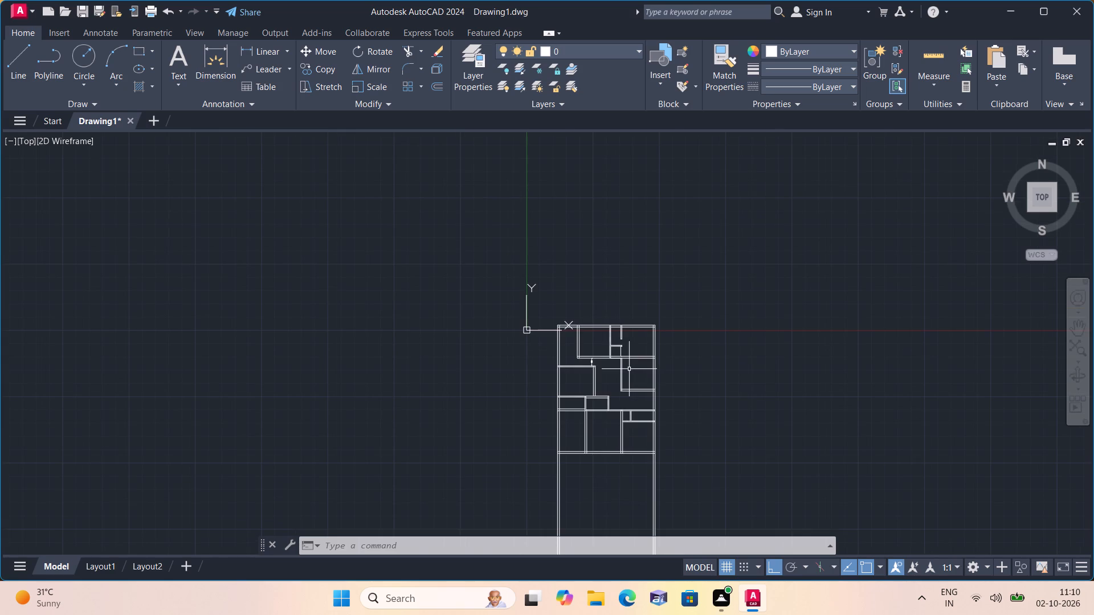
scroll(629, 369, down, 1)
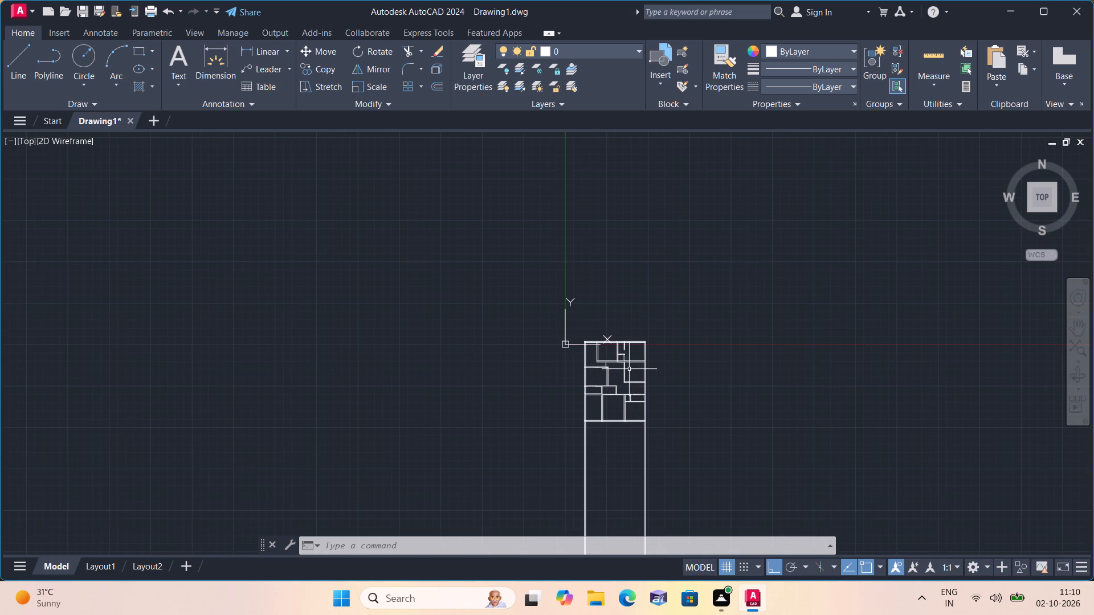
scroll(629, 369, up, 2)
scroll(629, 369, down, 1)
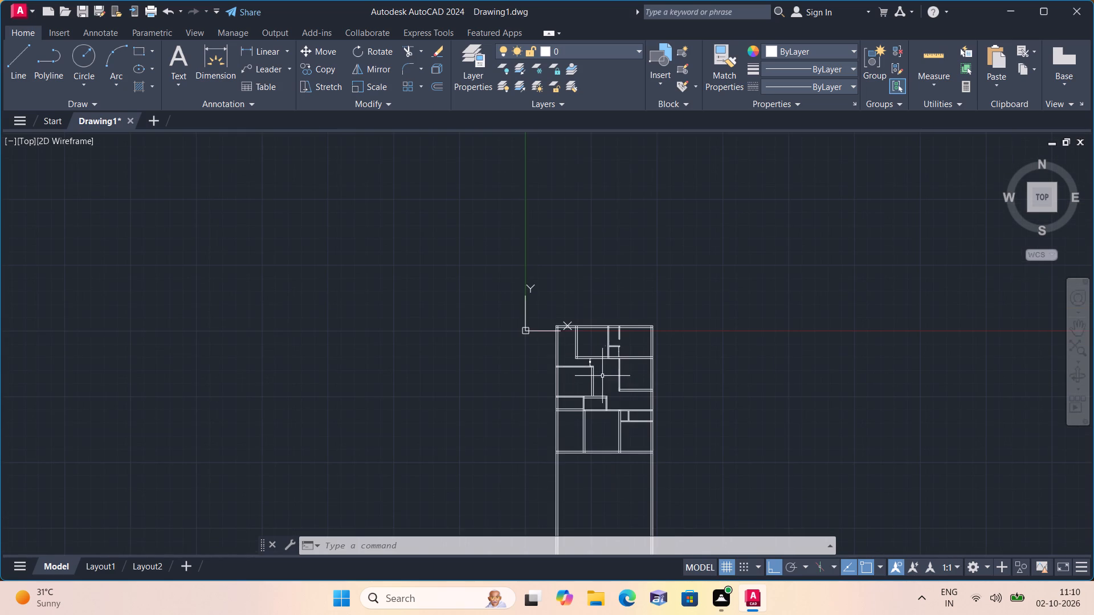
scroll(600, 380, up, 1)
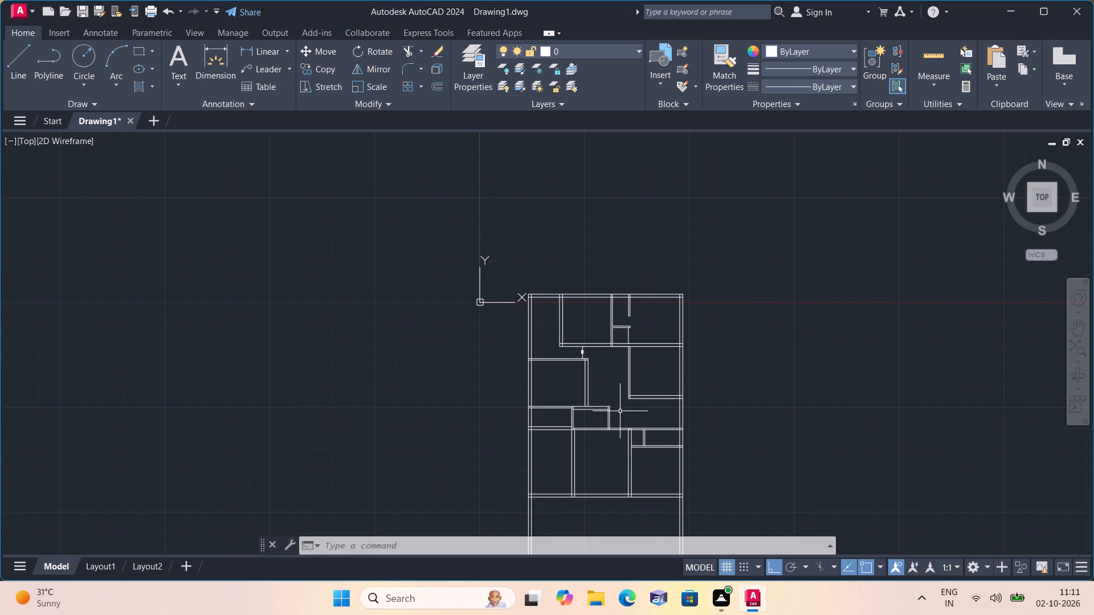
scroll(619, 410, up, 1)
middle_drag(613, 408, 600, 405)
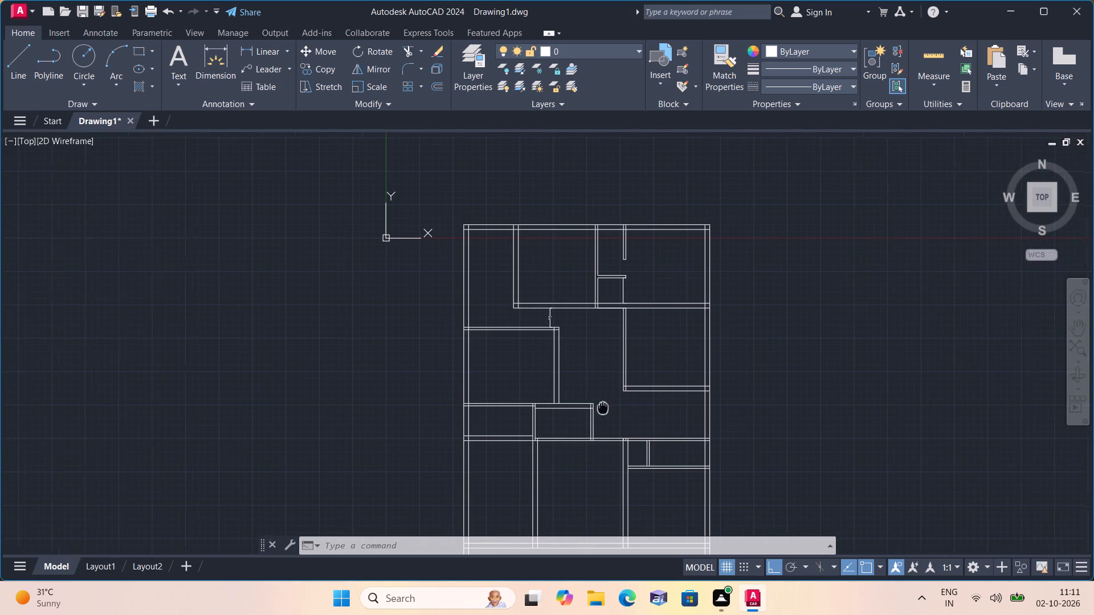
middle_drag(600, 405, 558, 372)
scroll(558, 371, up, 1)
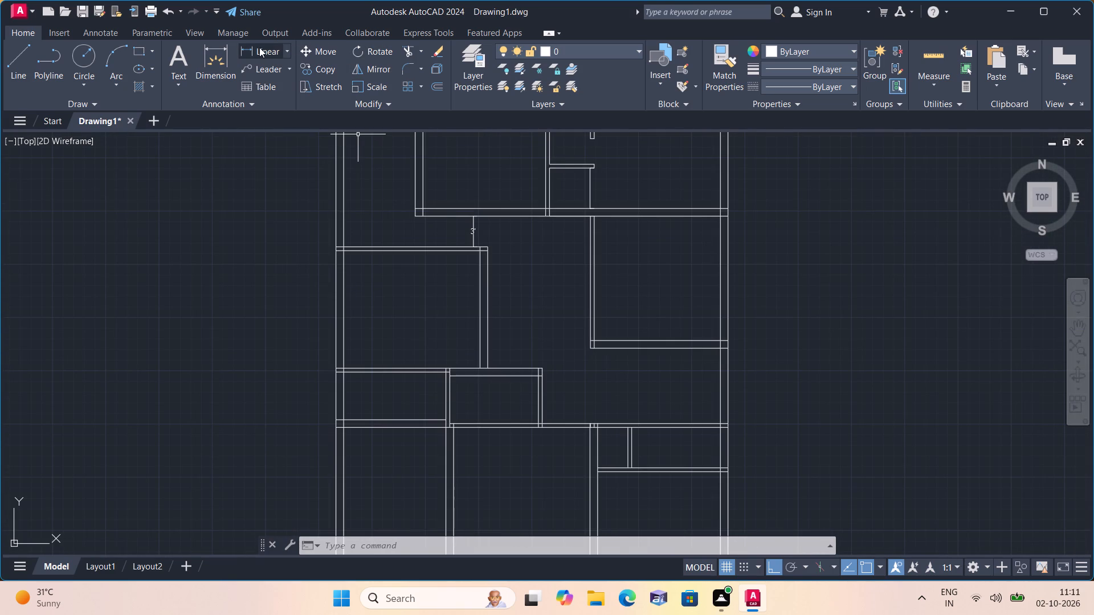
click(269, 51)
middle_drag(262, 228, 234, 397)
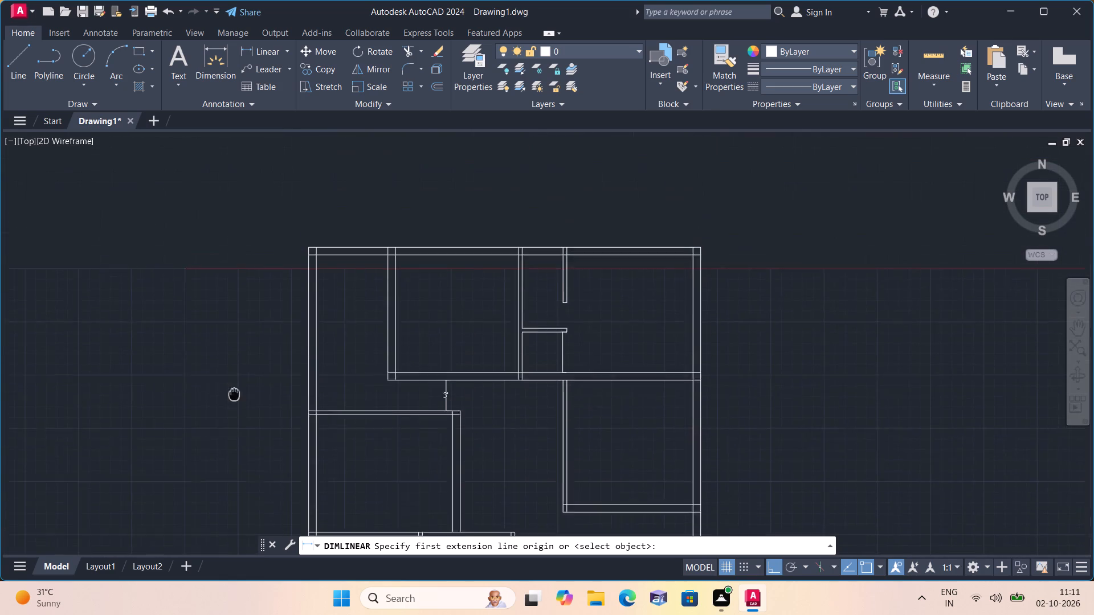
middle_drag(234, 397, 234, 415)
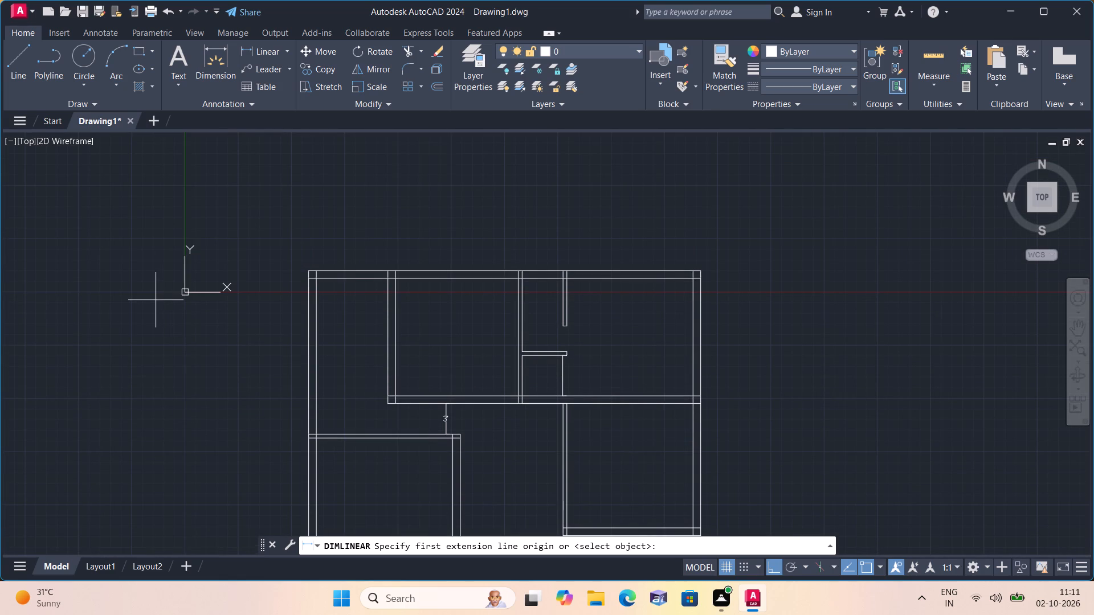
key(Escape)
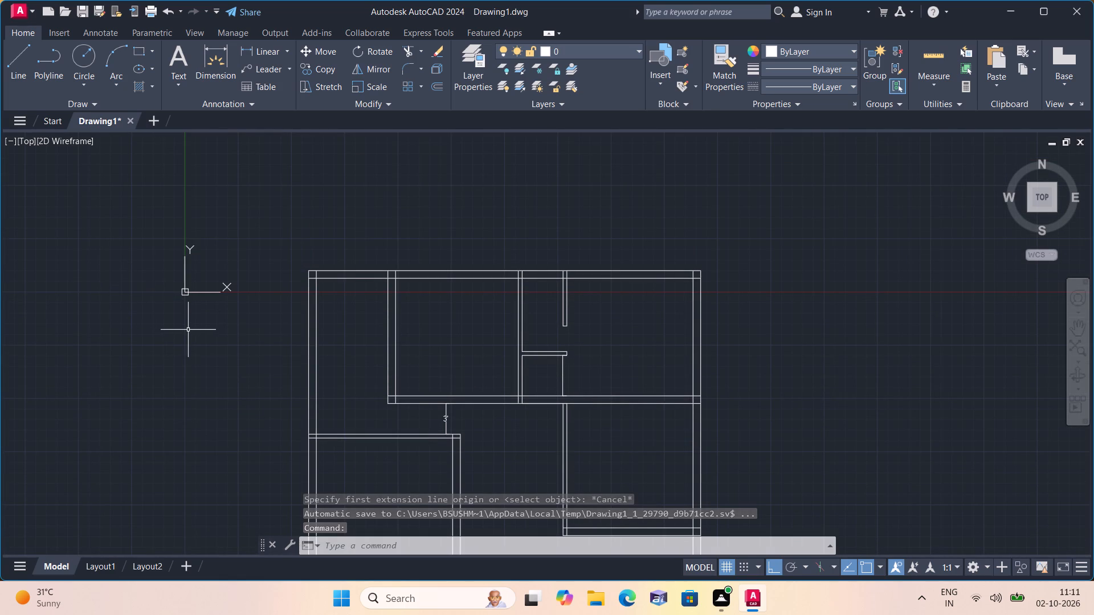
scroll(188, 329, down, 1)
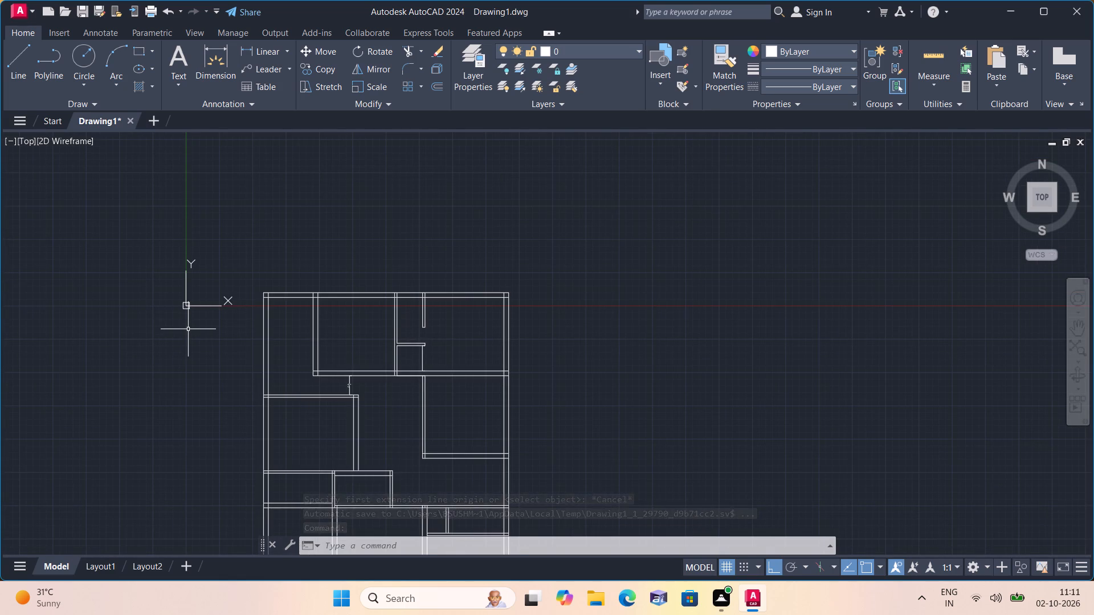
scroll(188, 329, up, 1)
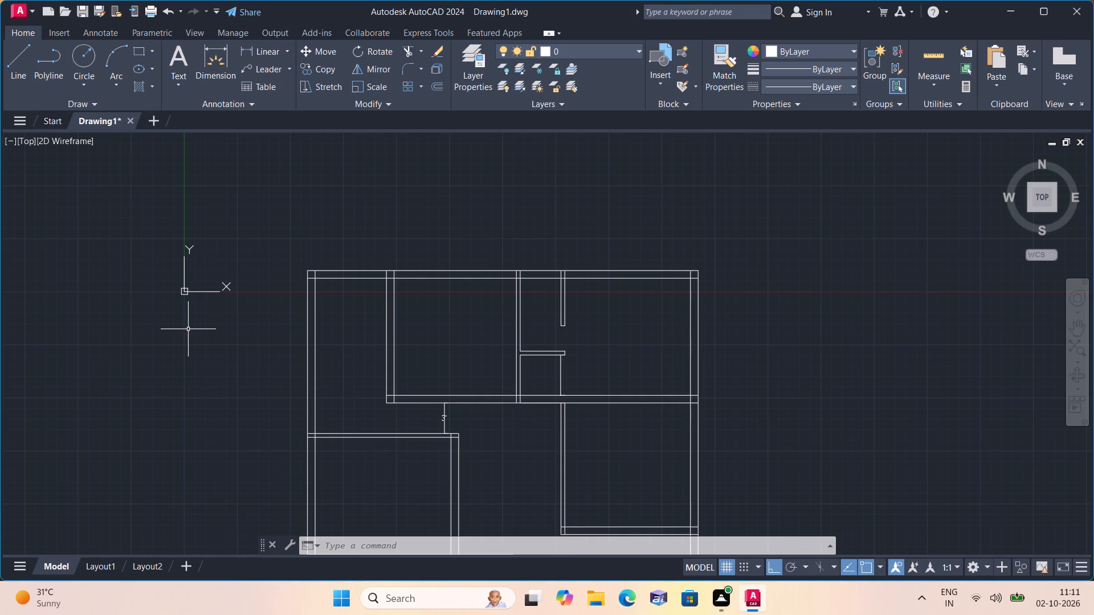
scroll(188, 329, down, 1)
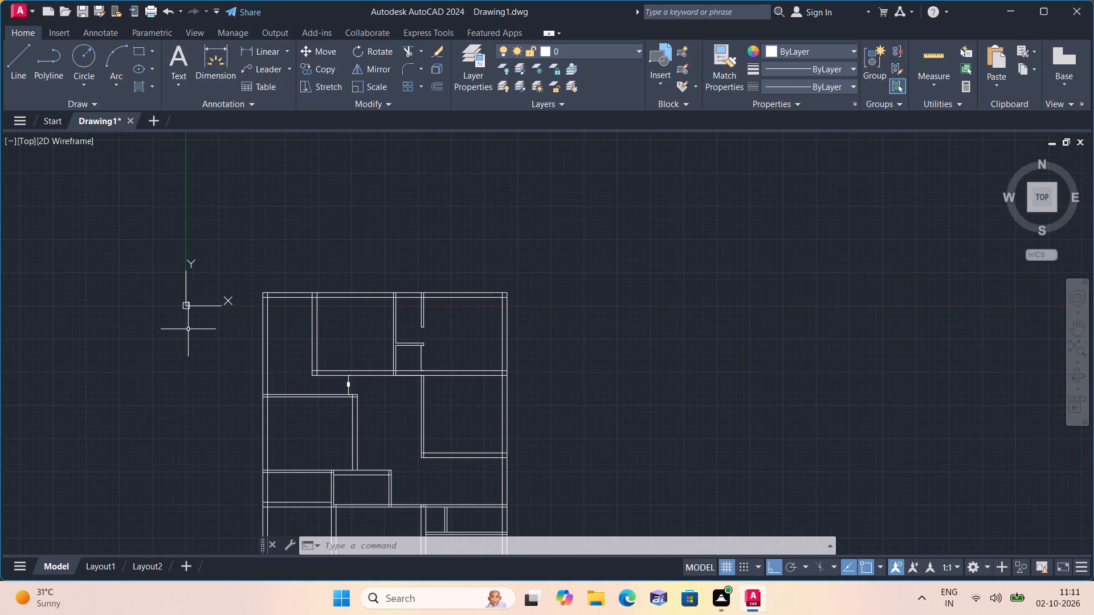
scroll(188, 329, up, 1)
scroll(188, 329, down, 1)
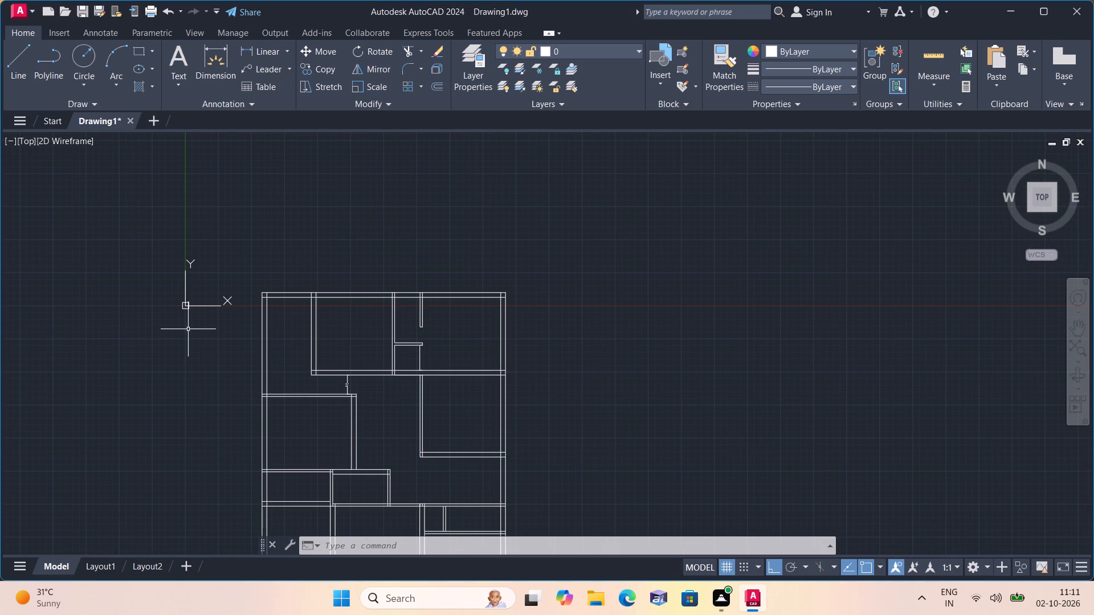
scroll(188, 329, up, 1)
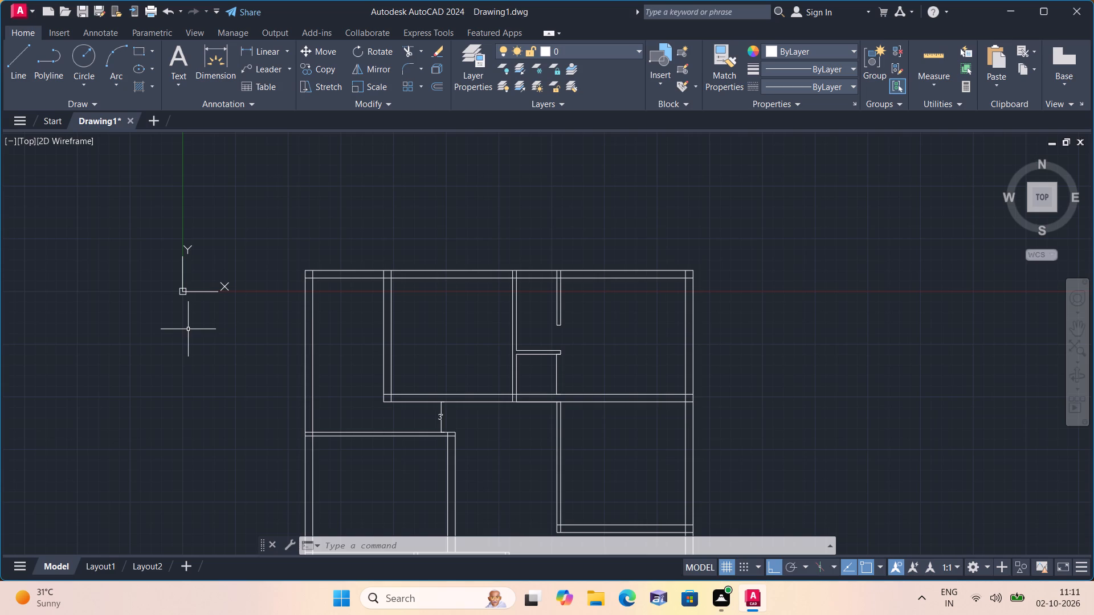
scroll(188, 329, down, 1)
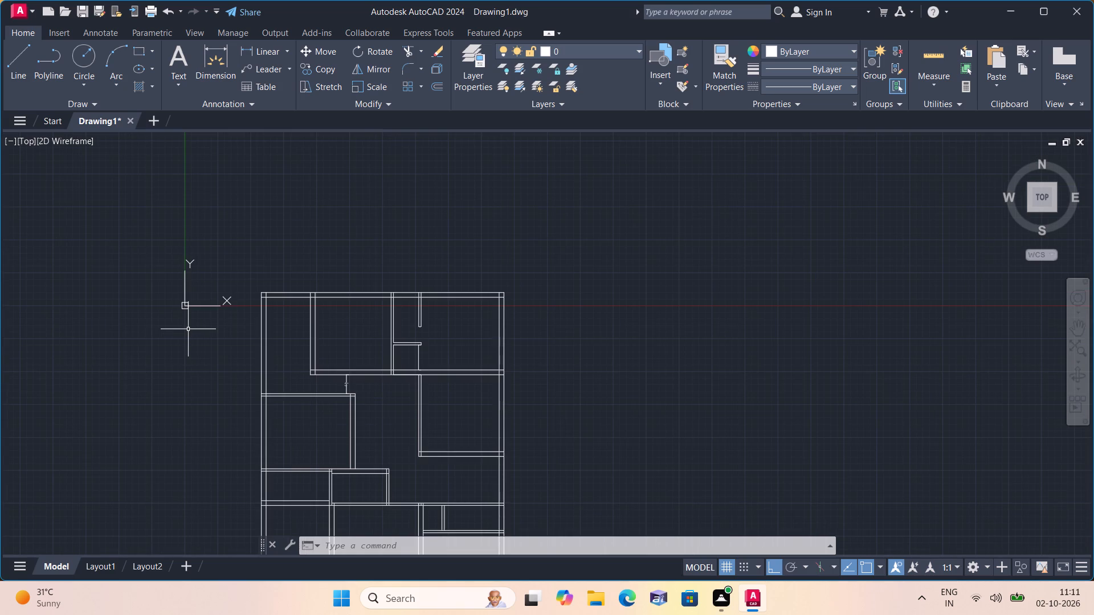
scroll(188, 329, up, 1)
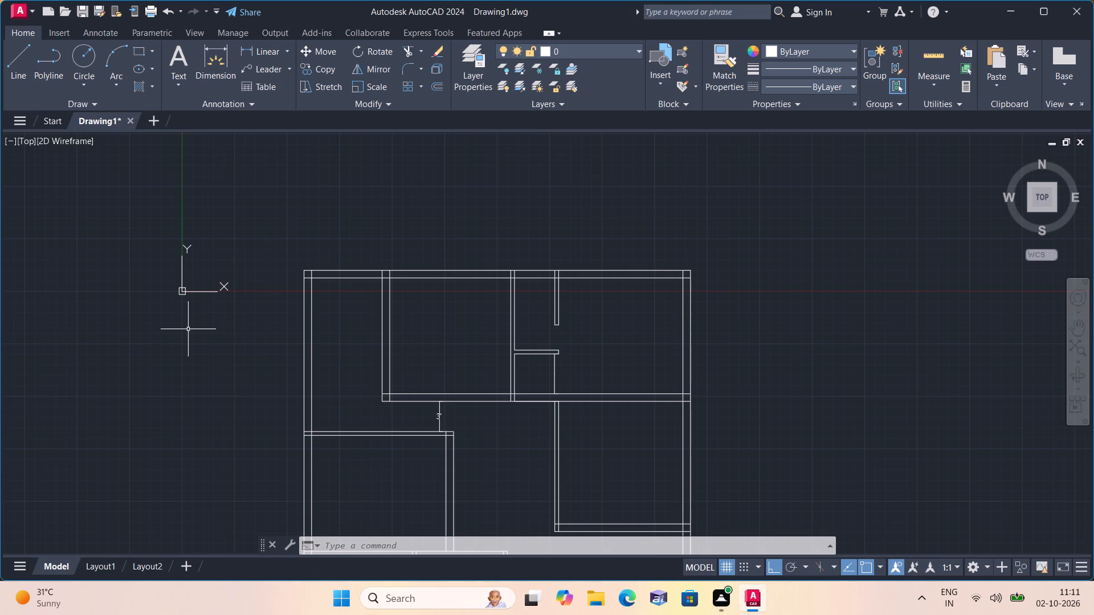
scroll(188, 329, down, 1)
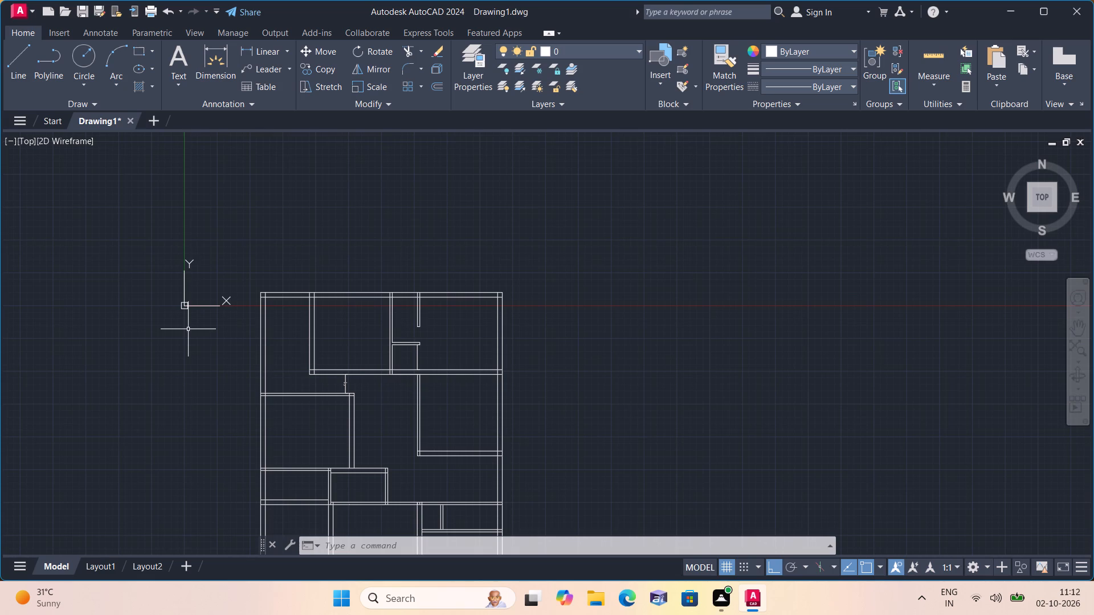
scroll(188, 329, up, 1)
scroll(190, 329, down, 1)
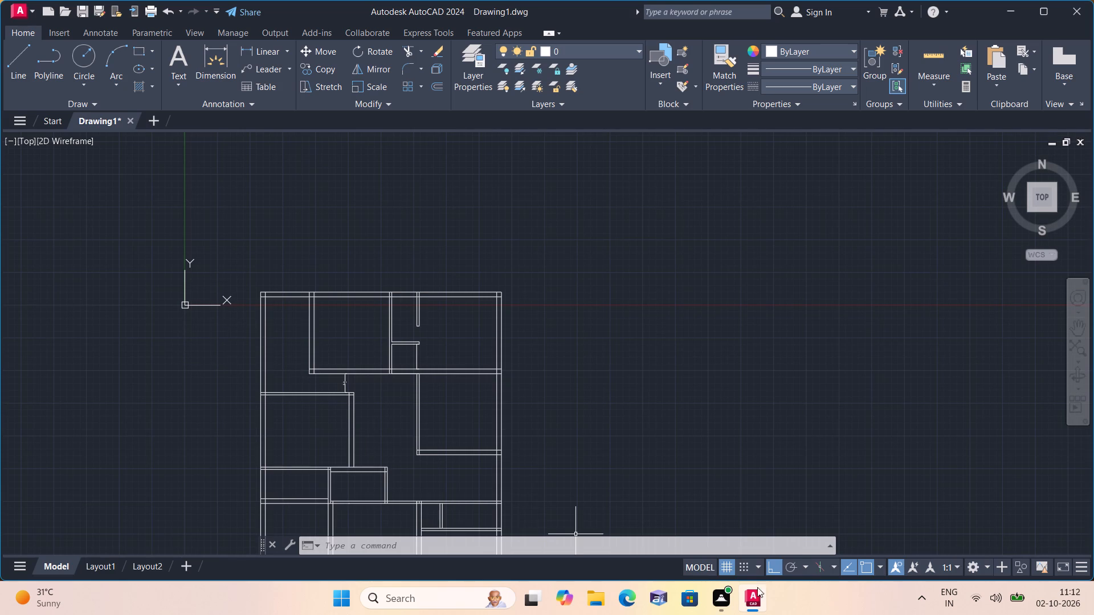
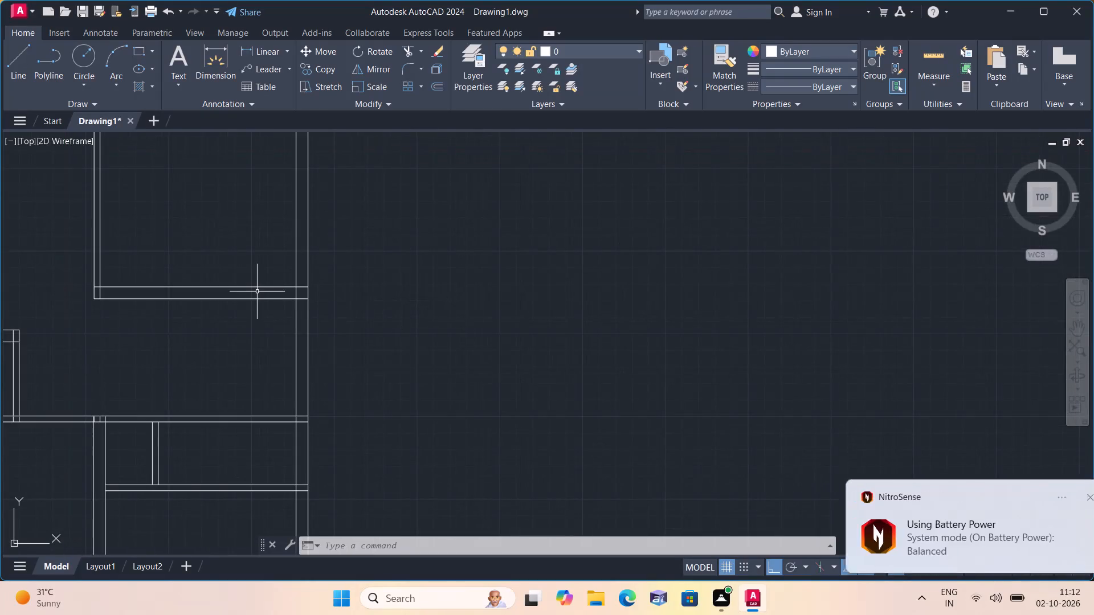
Examine the floor plan's wall layout around the rooms along the right outer wall.
middle_drag(293, 300, 403, 302)
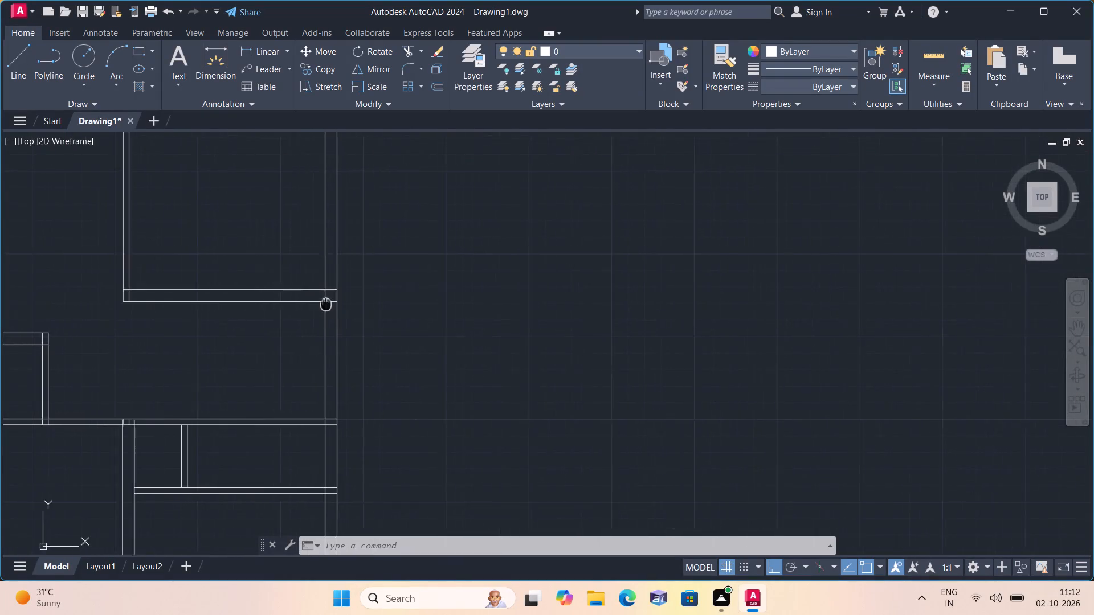
middle_drag(403, 302, 550, 293)
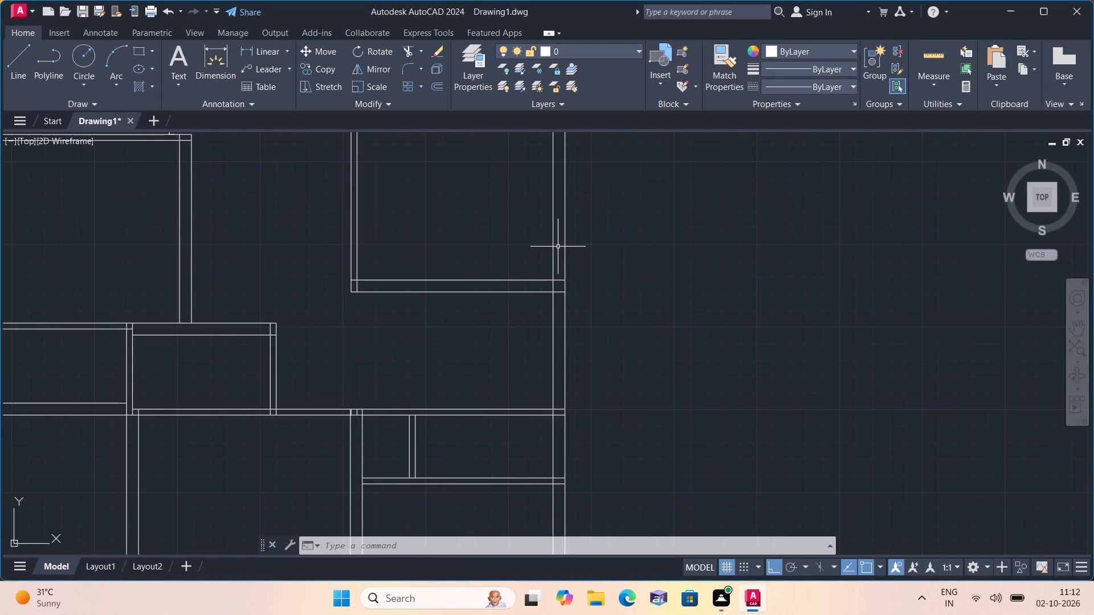
scroll(558, 247, down, 1)
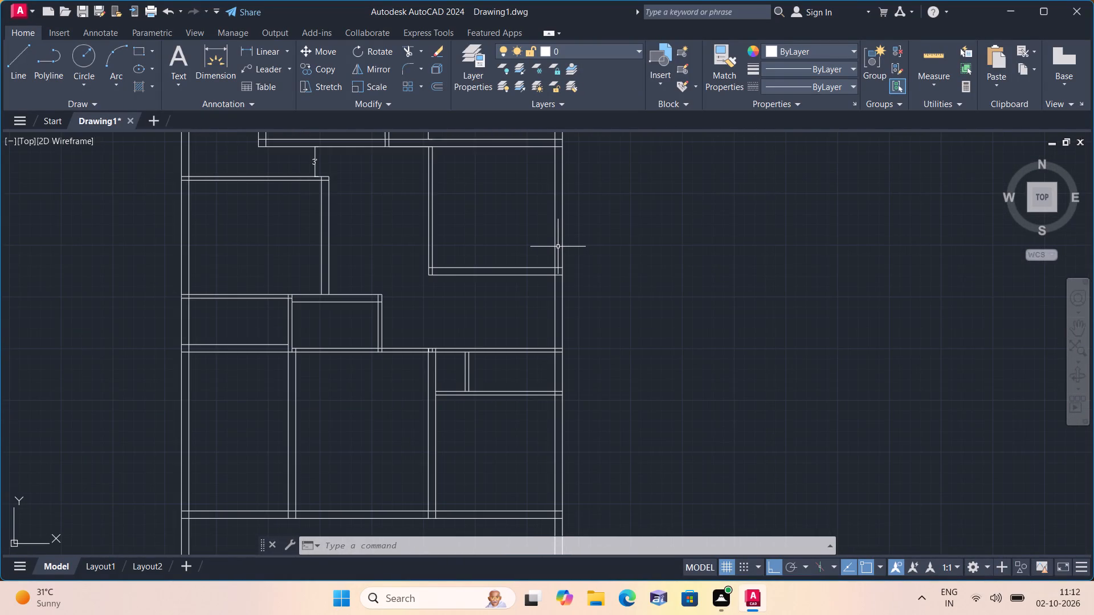
scroll(558, 247, up, 2)
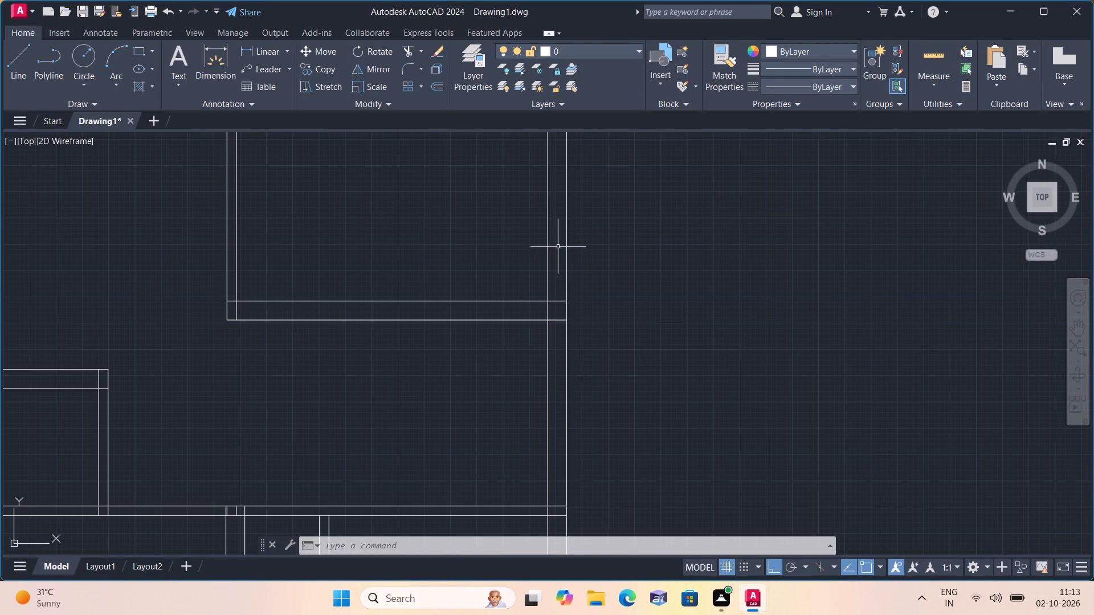
scroll(558, 247, down, 1)
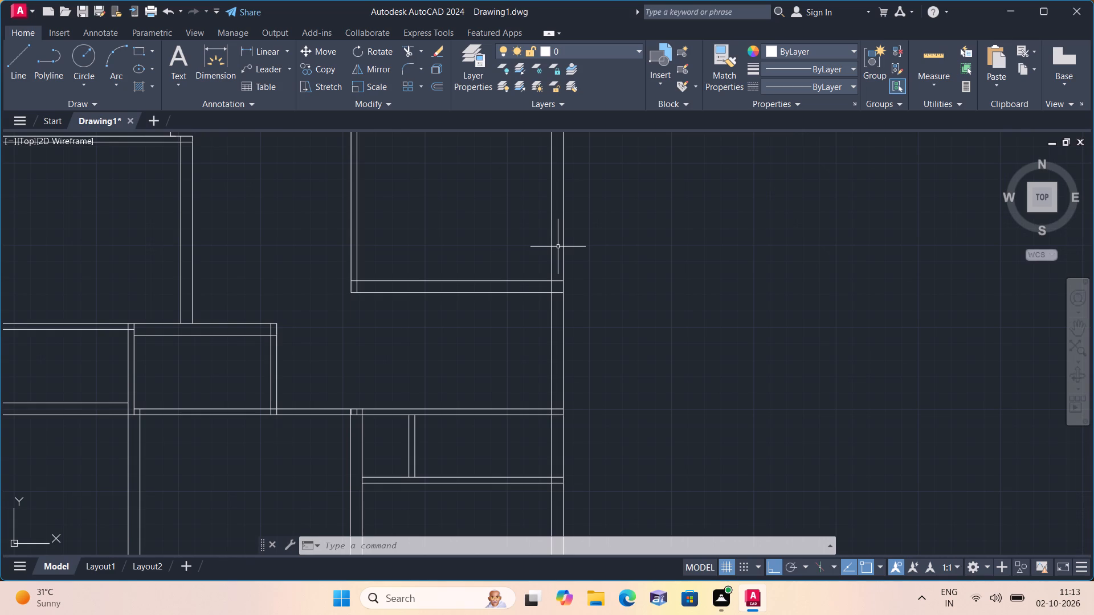
scroll(558, 247, up, 1)
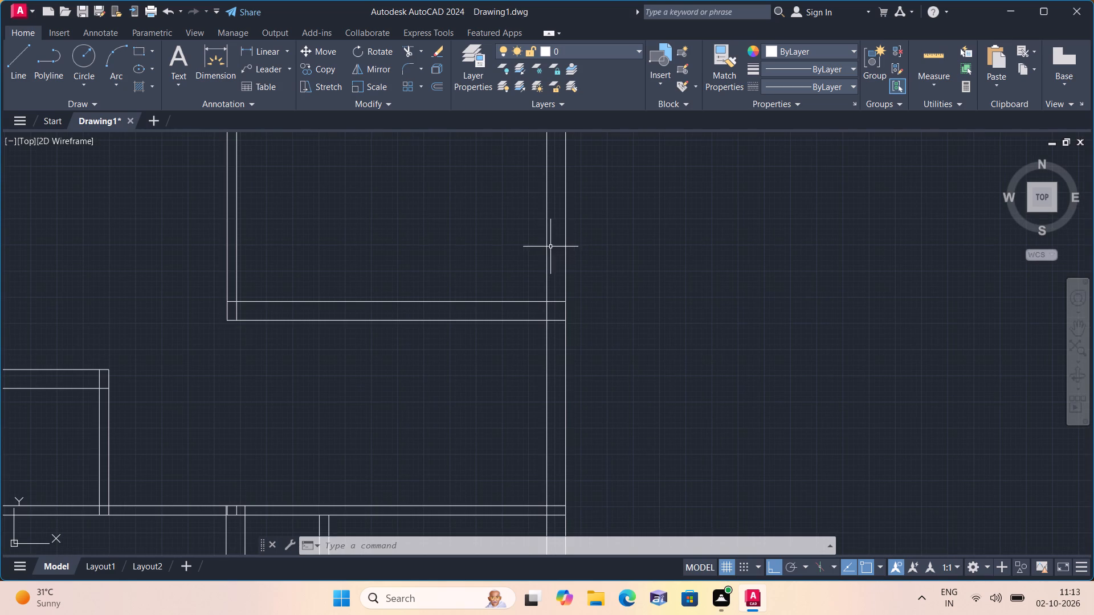
scroll(544, 248, down, 1)
middle_drag(528, 251, 546, 263)
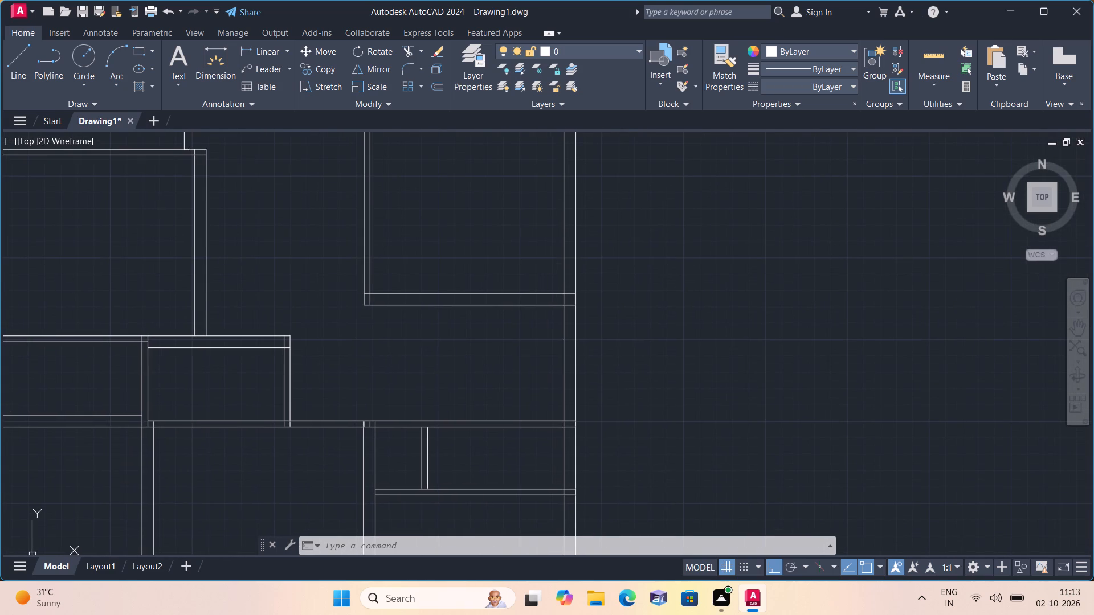
scroll(547, 263, down, 1)
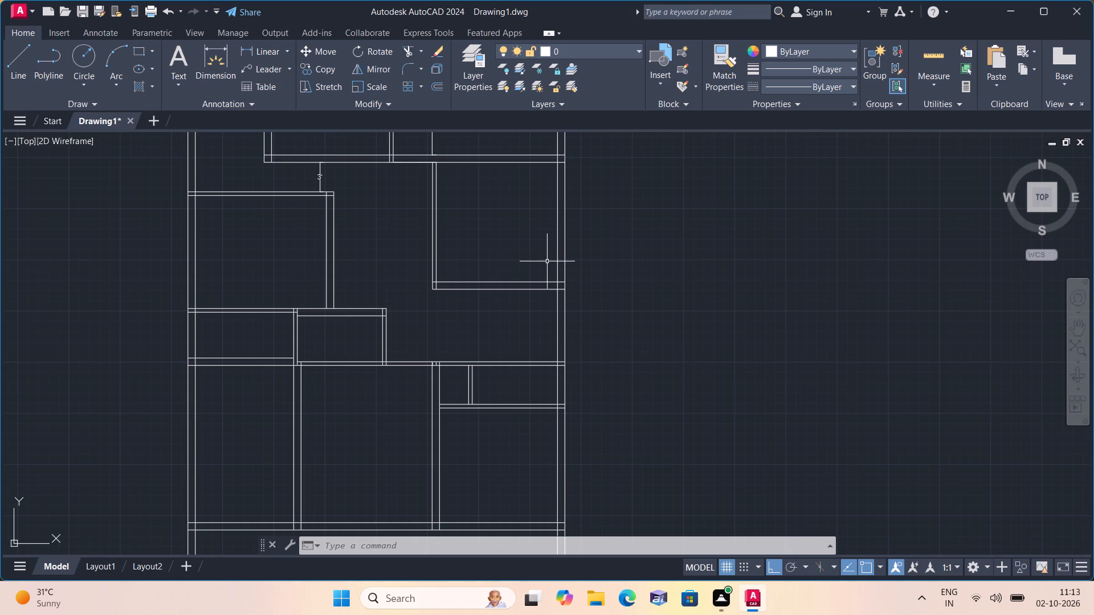
scroll(547, 261, down, 1)
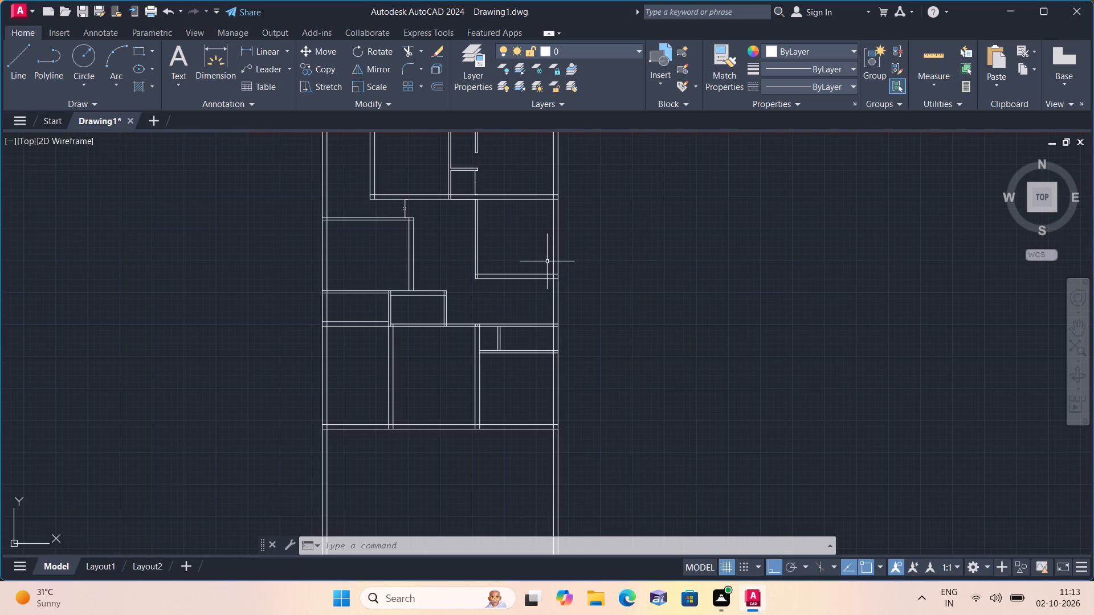
scroll(547, 261, up, 2)
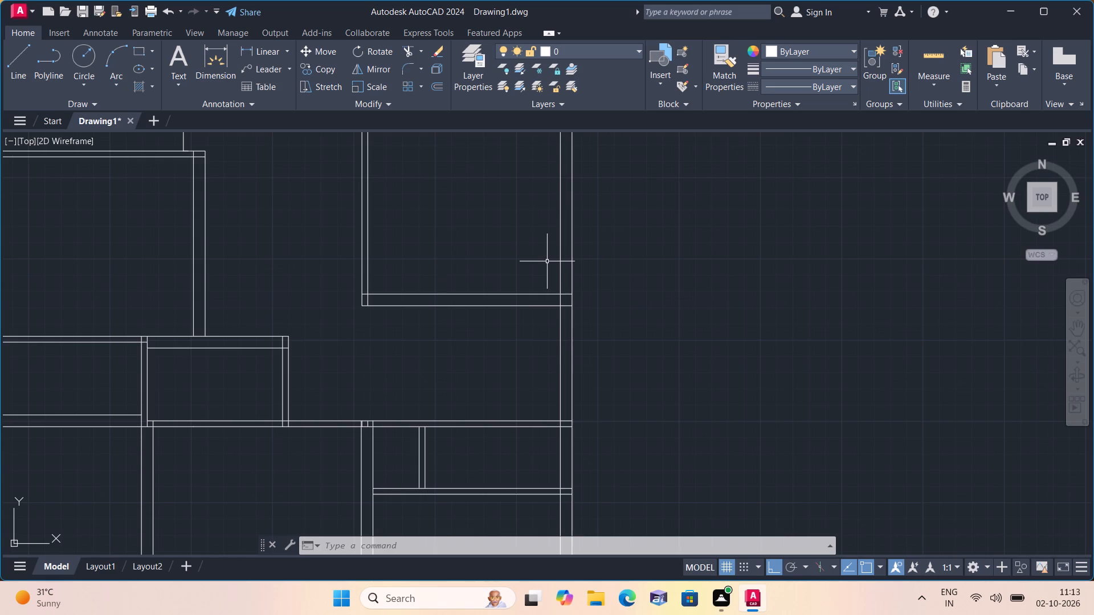
scroll(547, 259, up, 2)
scroll(336, 290, down, 3)
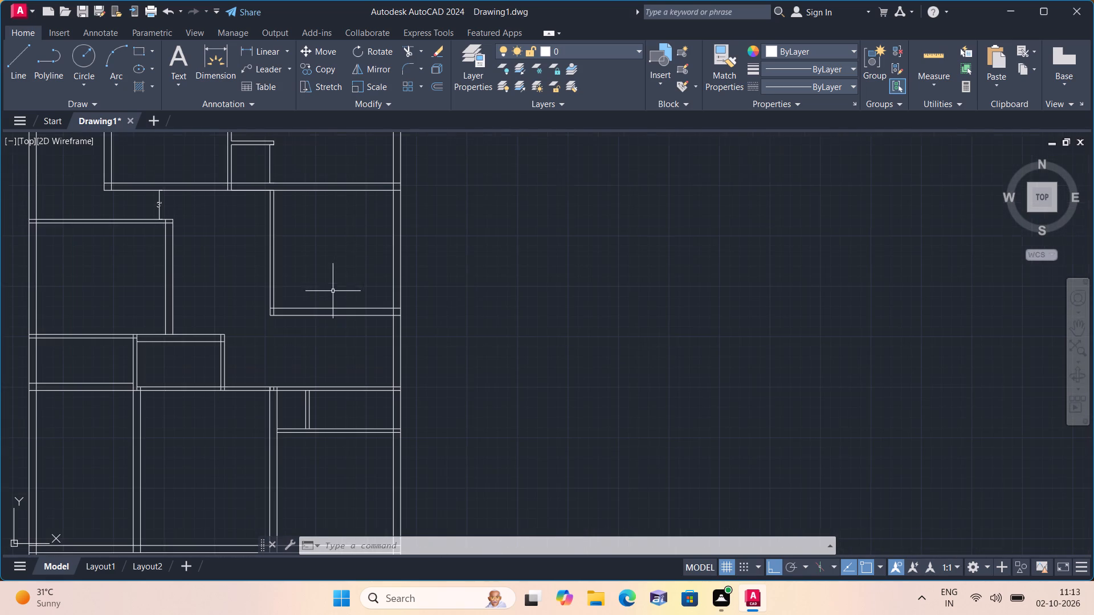
Draw a line 3'6" leftward along the corridor wall's upper edge from the partition wall corner, continuing straight down across the wall thickness.
middle_drag(257, 344, 412, 286)
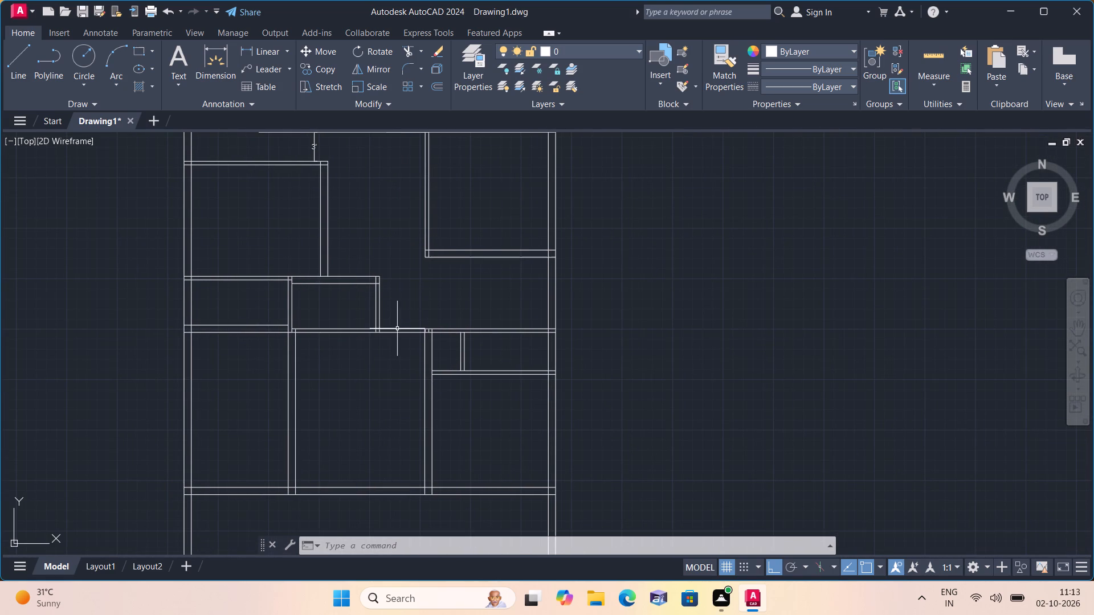
scroll(316, 339, up, 1)
middle_drag(312, 338, 380, 395)
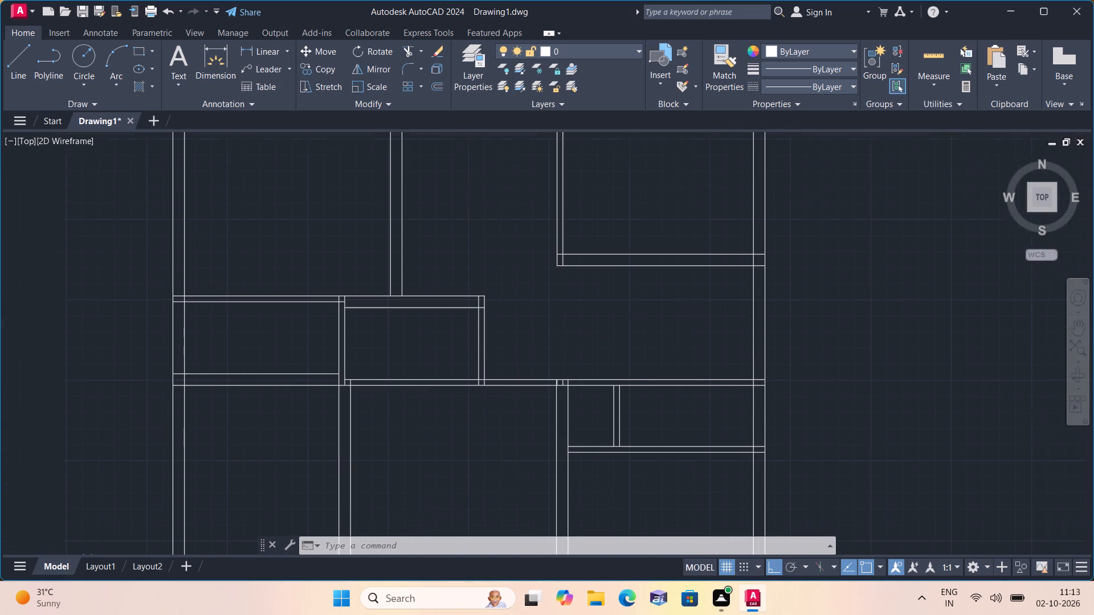
text(l)
key(space)
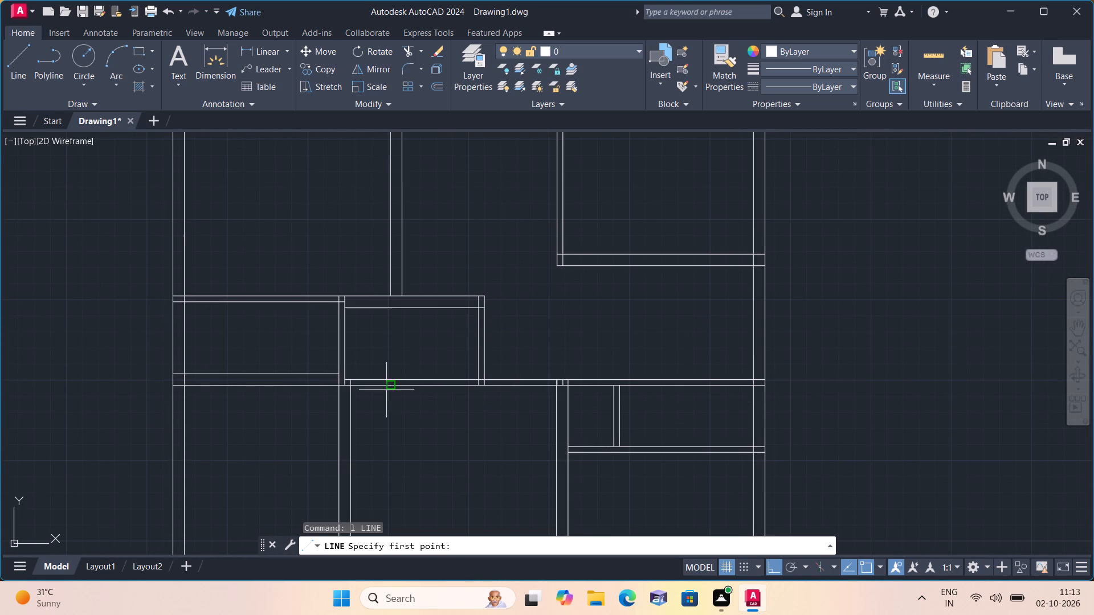
scroll(509, 382, up, 3)
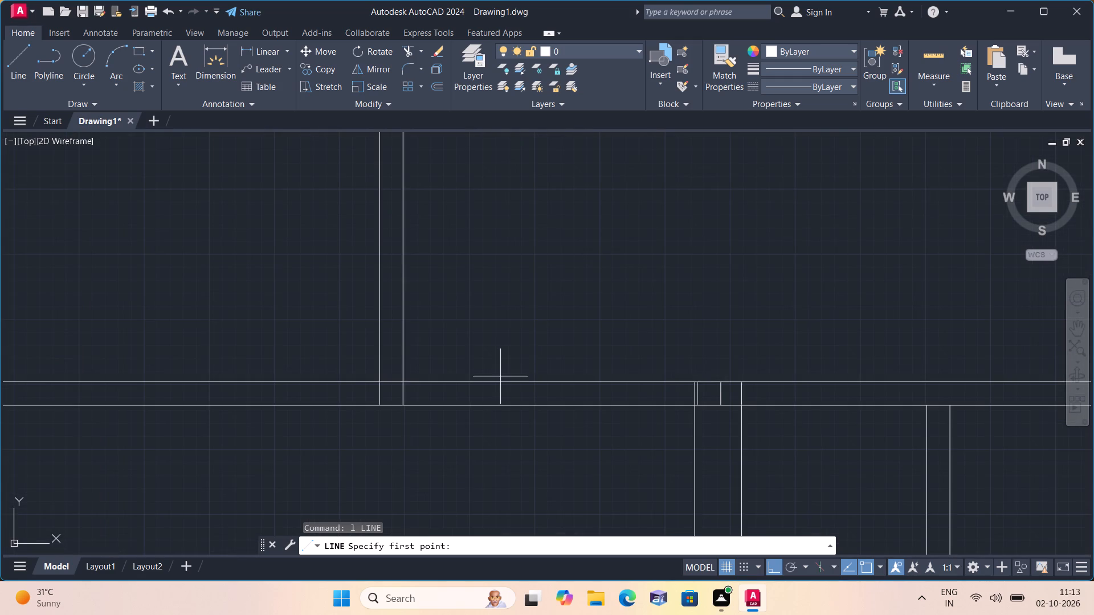
scroll(500, 376, down, 1)
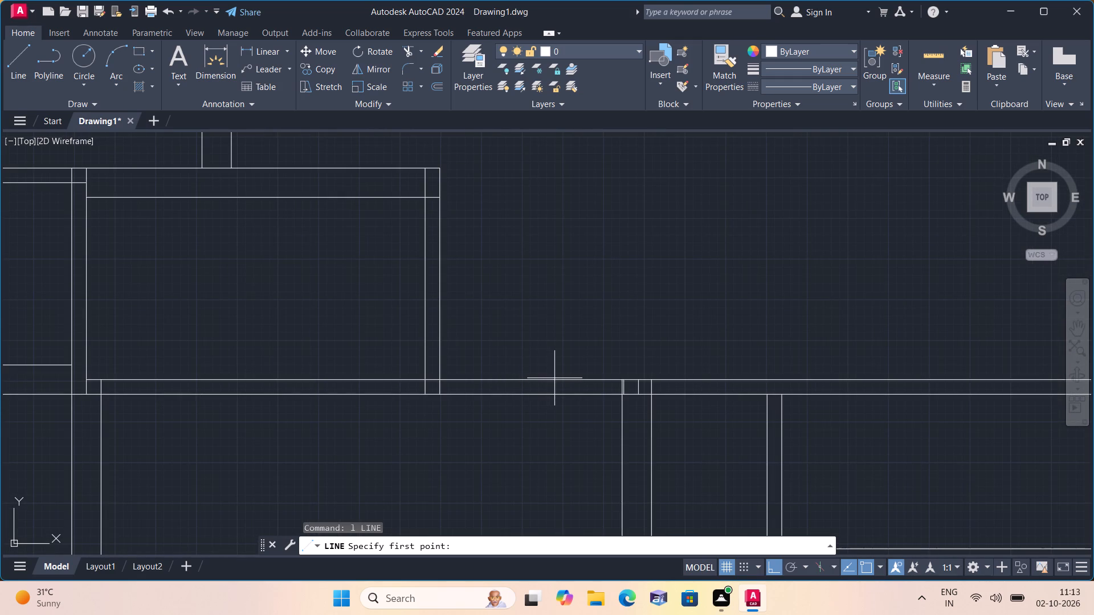
scroll(563, 379, up, 1)
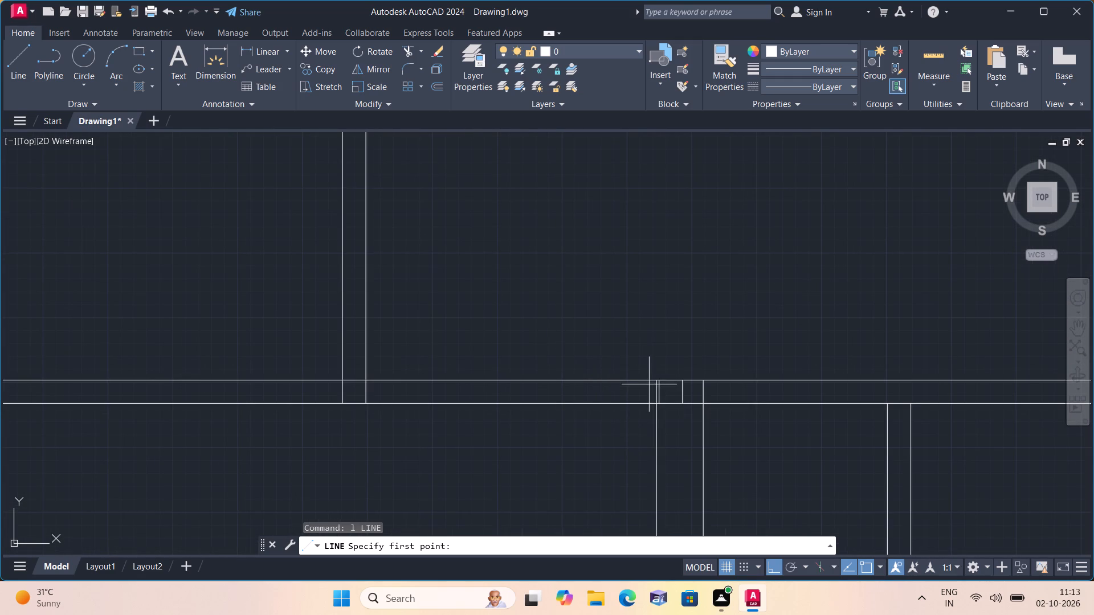
scroll(691, 400, up, 2)
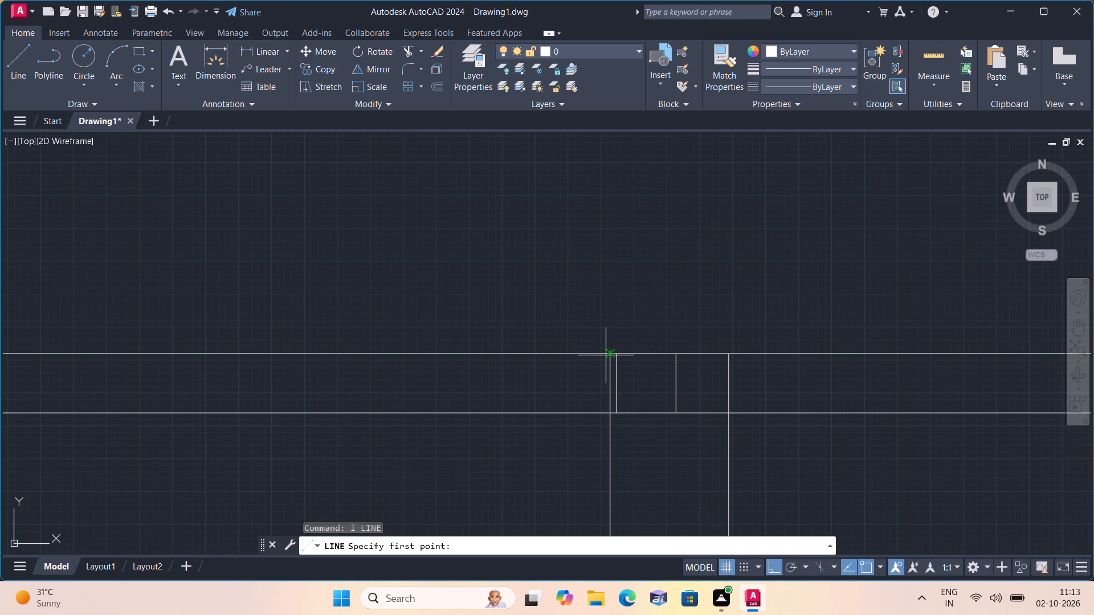
scroll(606, 355, up, 1)
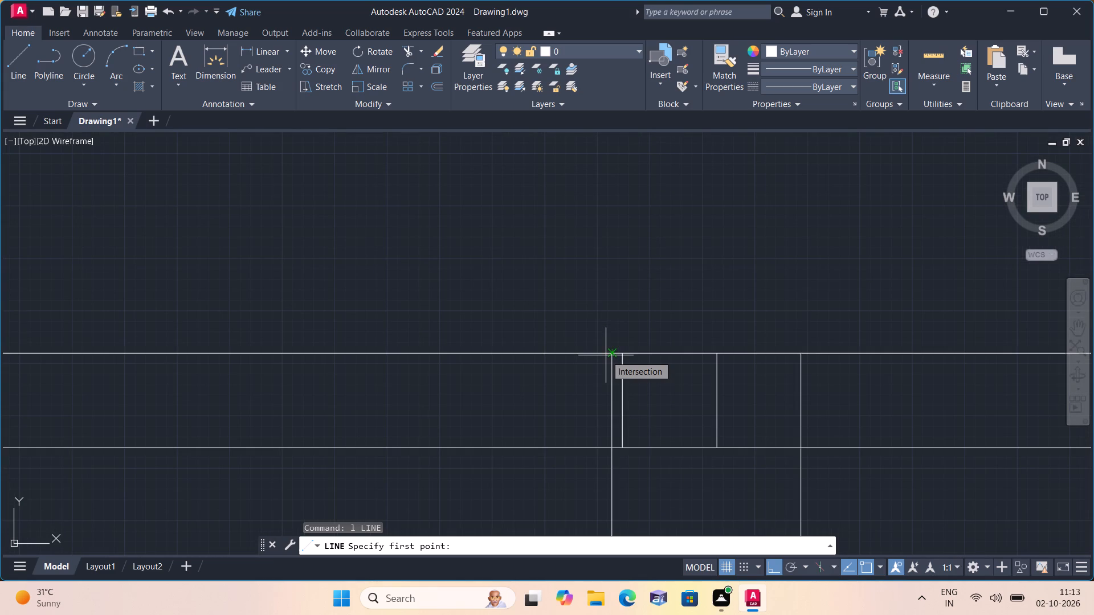
scroll(606, 355, down, 1)
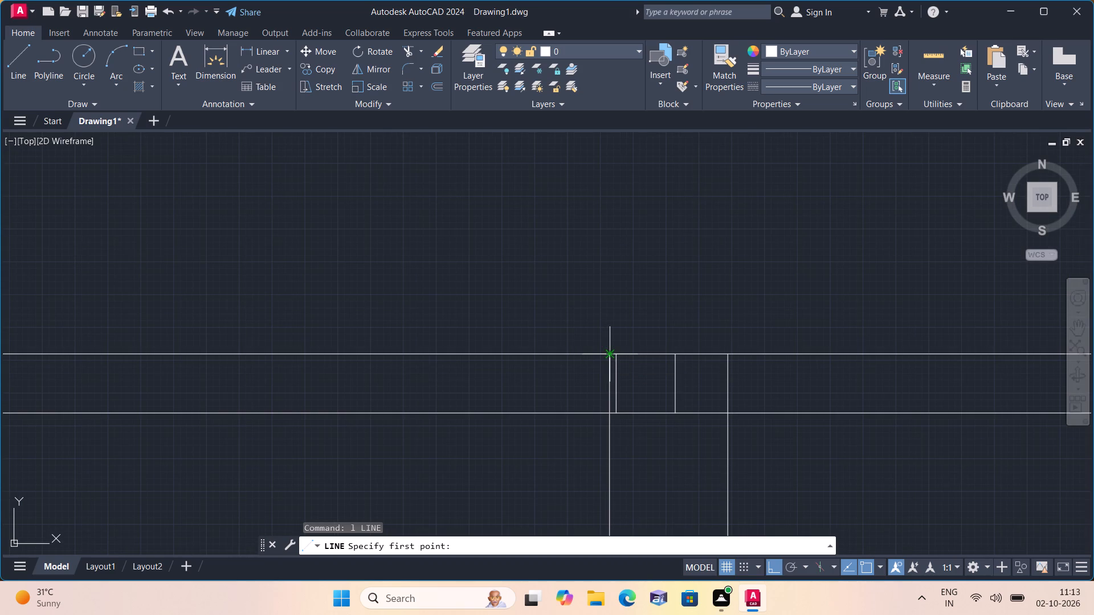
scroll(607, 355, up, 1)
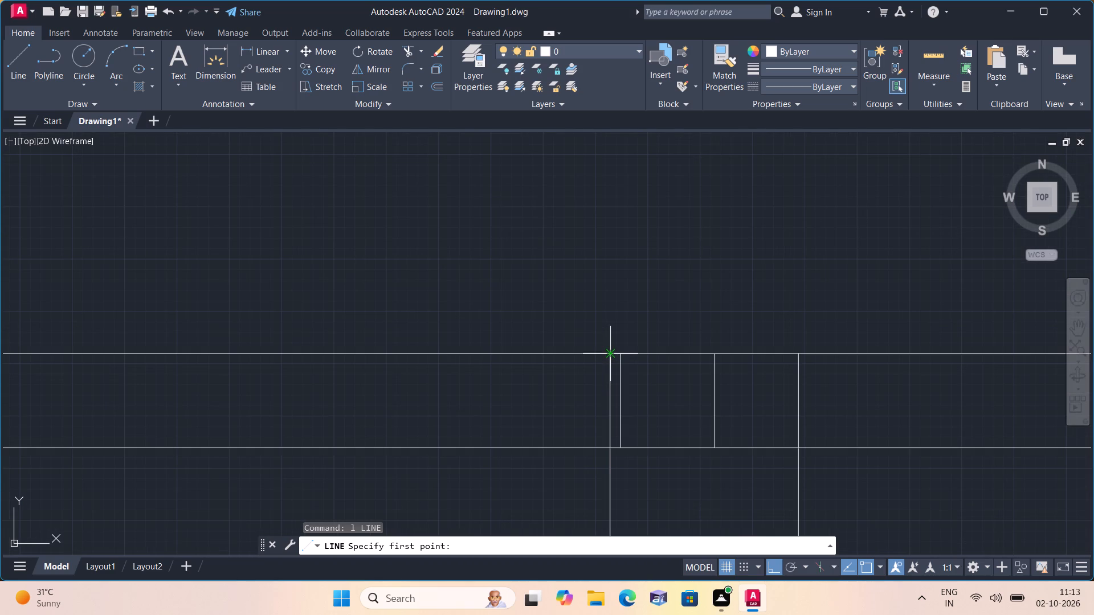
click(607, 355)
scroll(547, 350, down, 2)
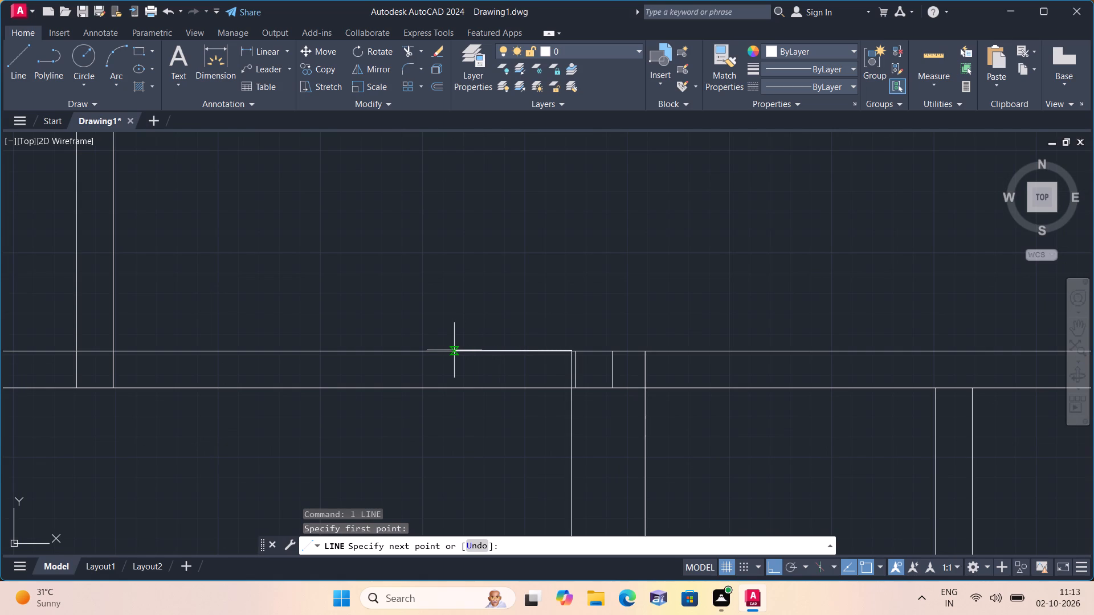
text(3')
text(6")
key(space)
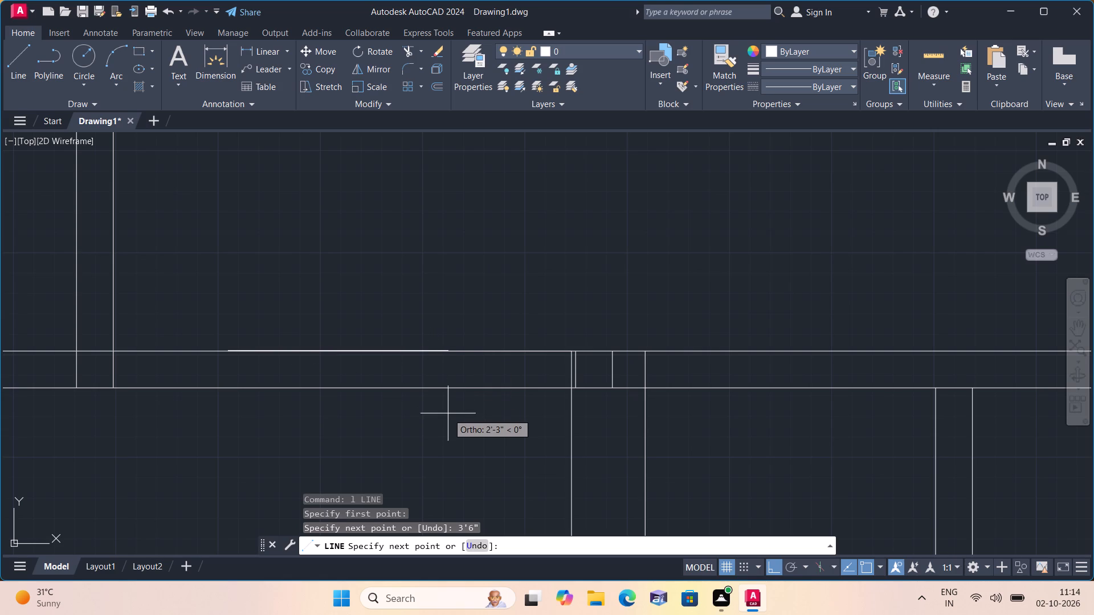
scroll(451, 413, up, 1)
scroll(187, 348, down, 3)
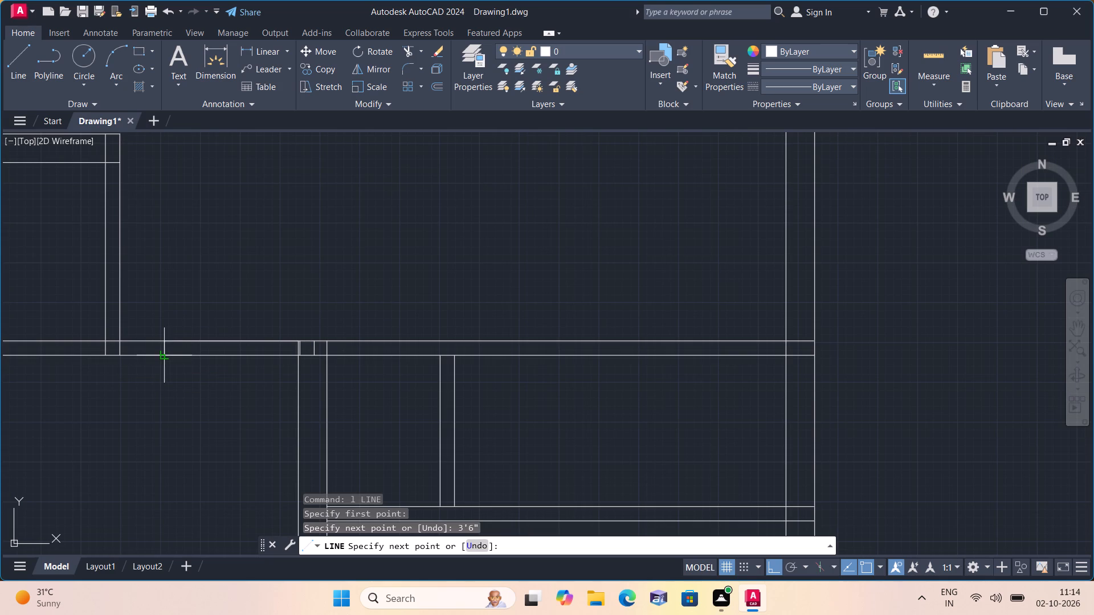
click(164, 358)
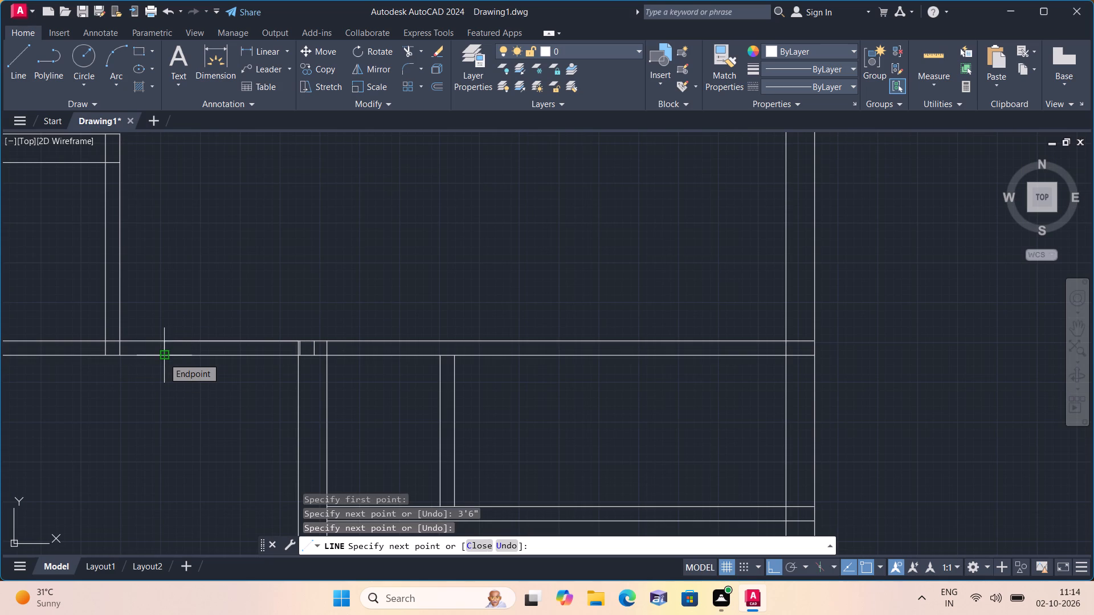
key(space)
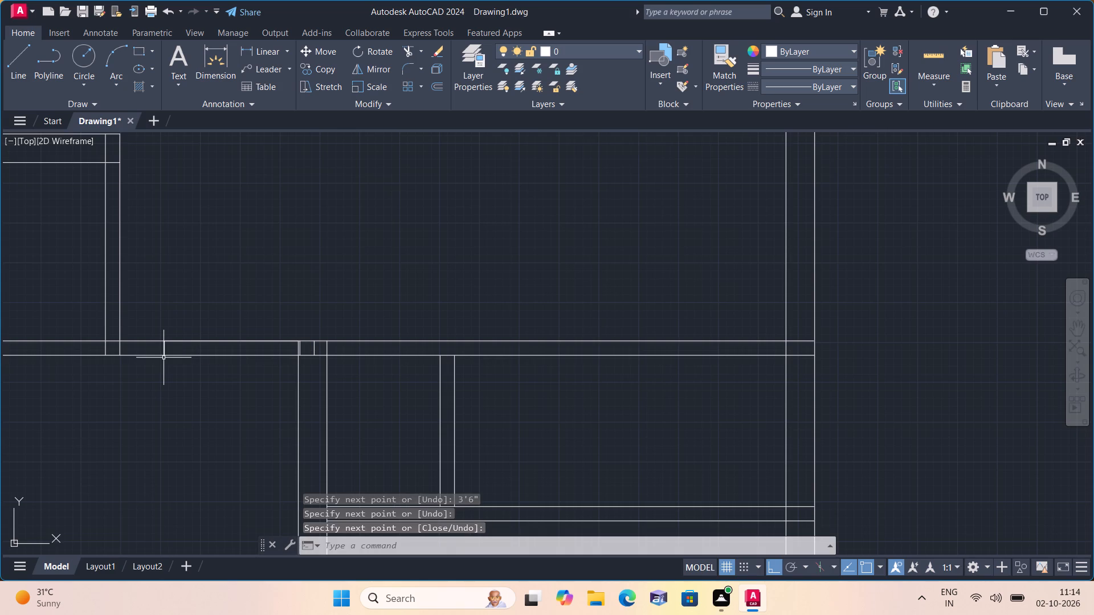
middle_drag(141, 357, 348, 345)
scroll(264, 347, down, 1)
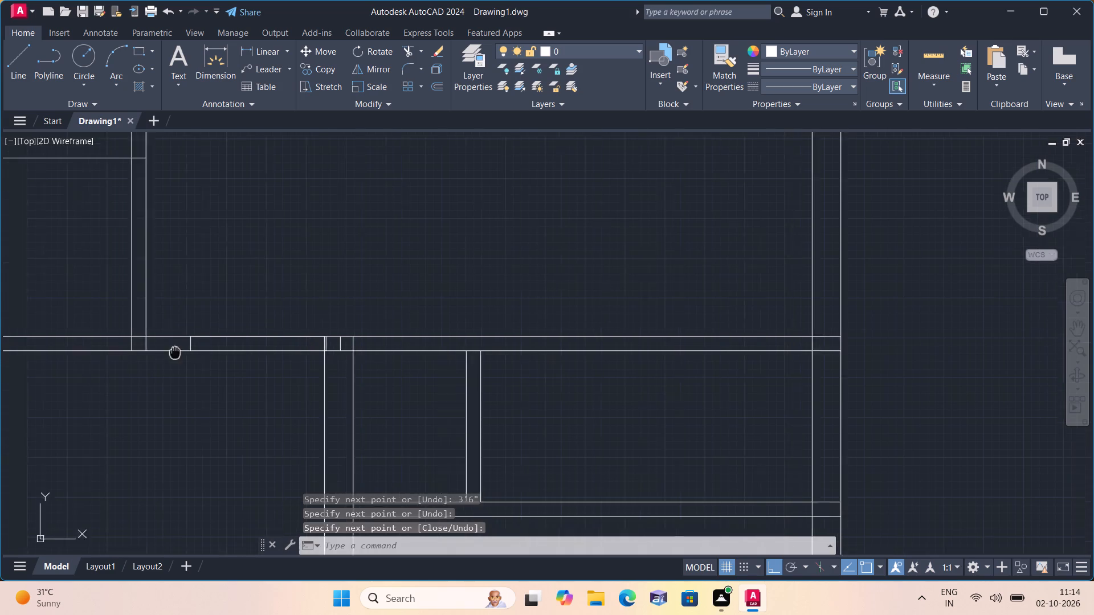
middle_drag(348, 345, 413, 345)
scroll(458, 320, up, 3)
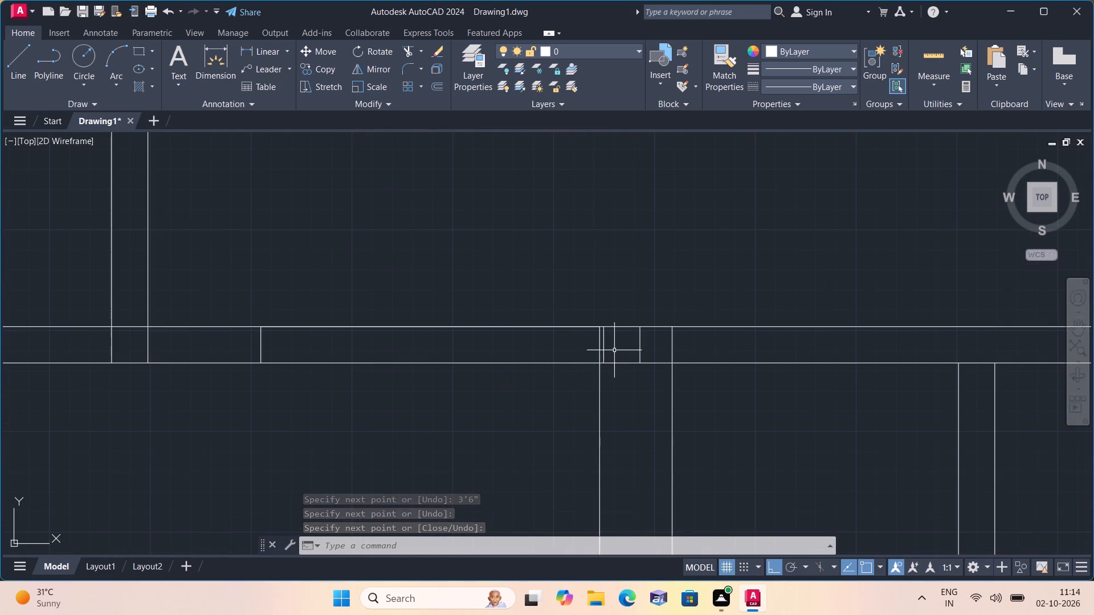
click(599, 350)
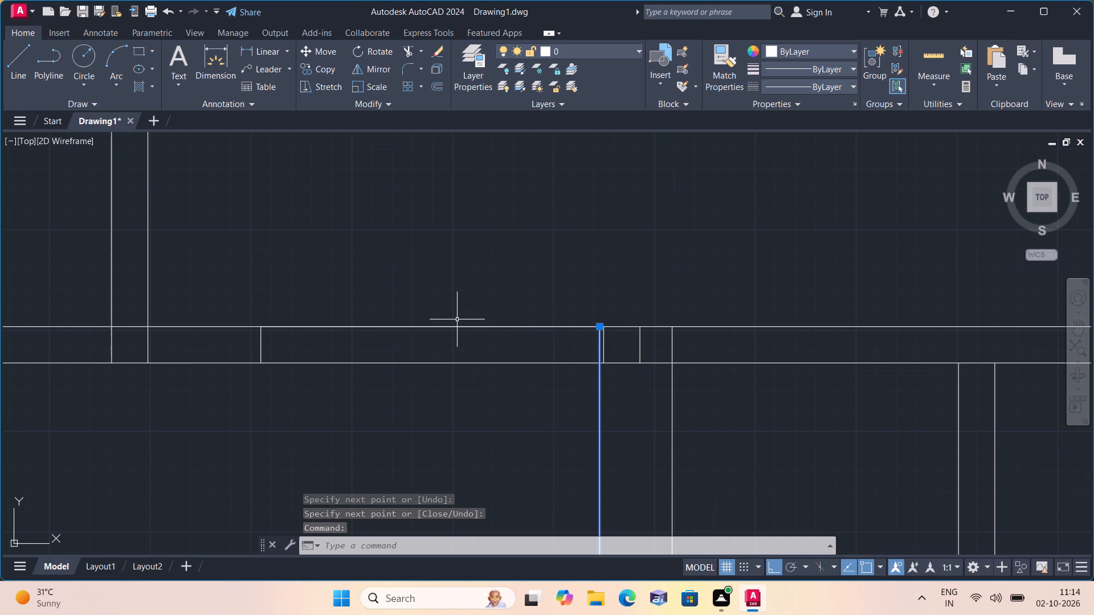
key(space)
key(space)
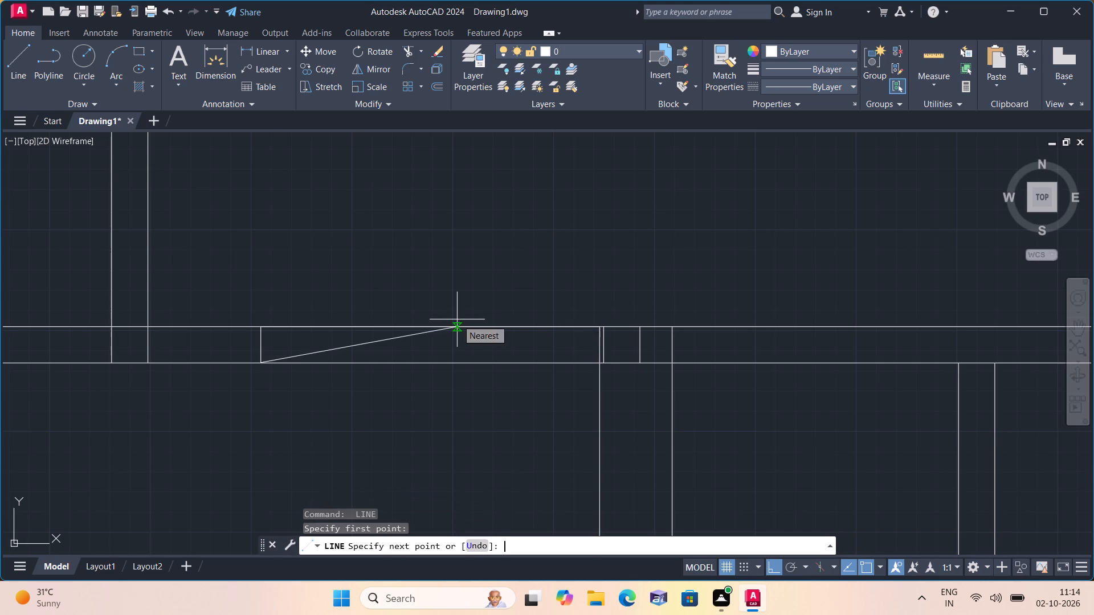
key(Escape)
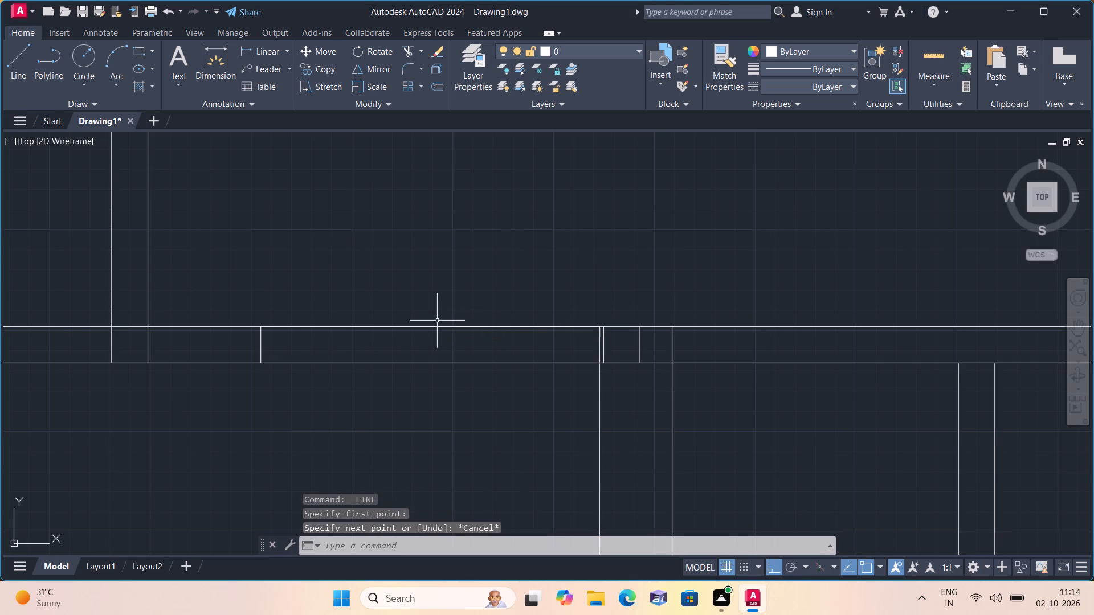
Erase the two stray short vertical lines crossing the corridor wall at the partition wall junction.
click(596, 343)
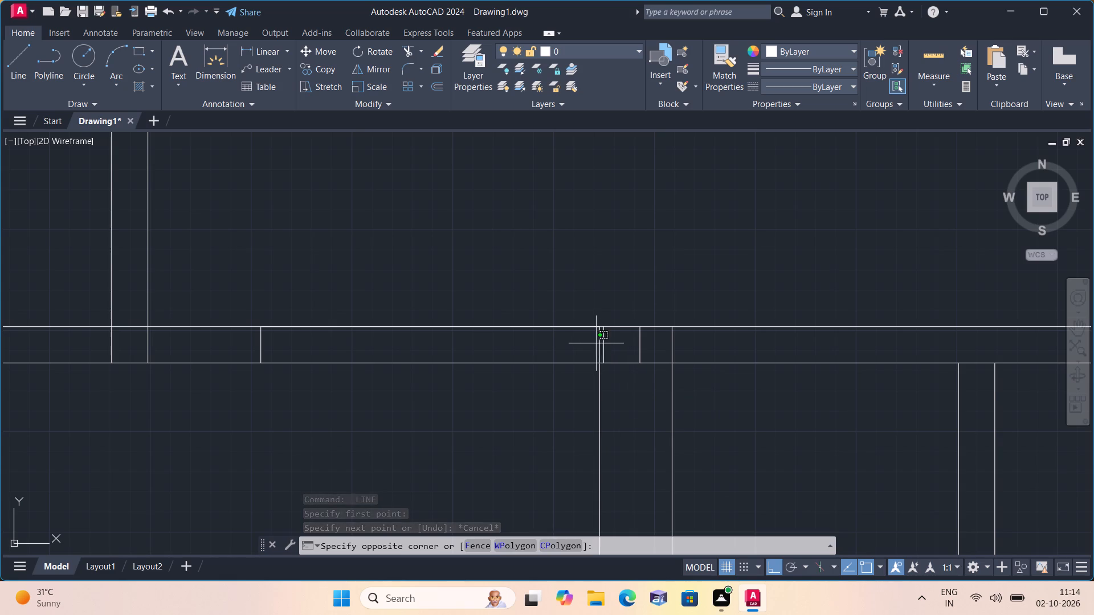
click(603, 343)
double_click(603, 343)
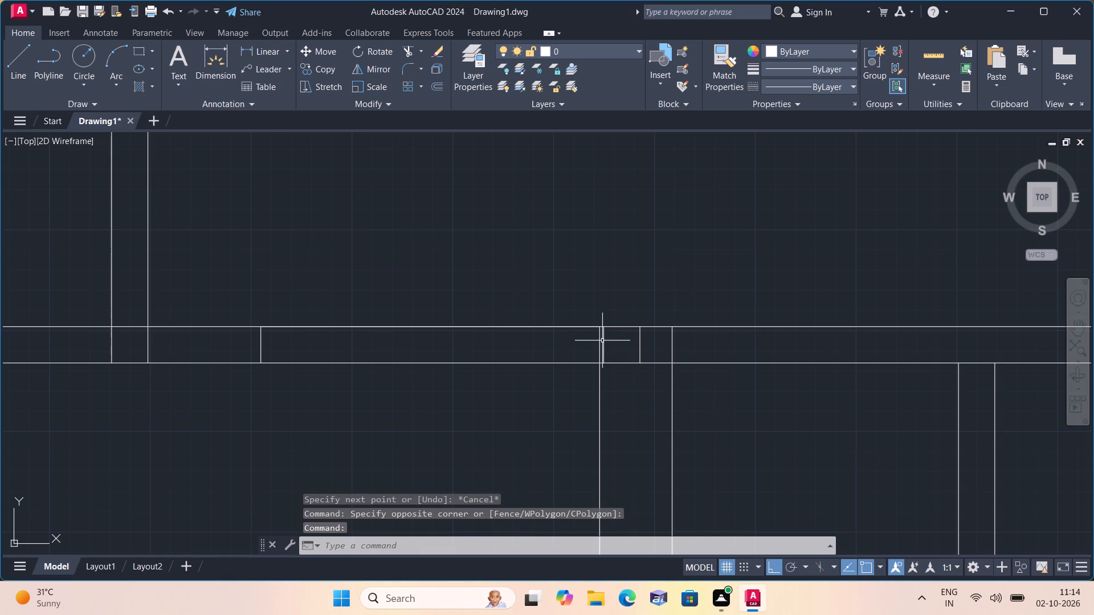
key(Delete)
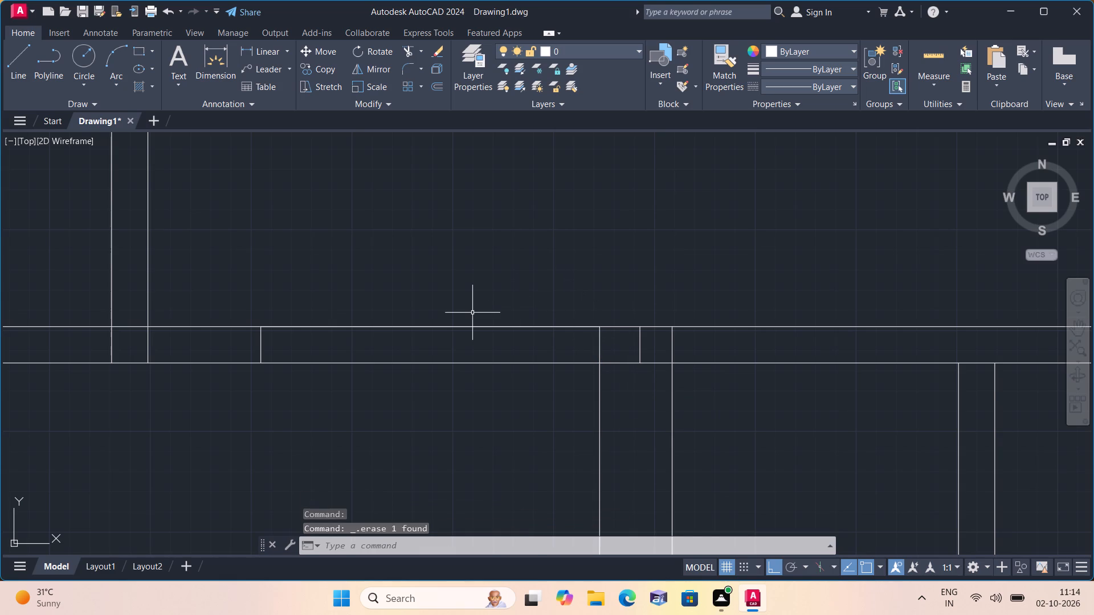
scroll(644, 363, up, 1)
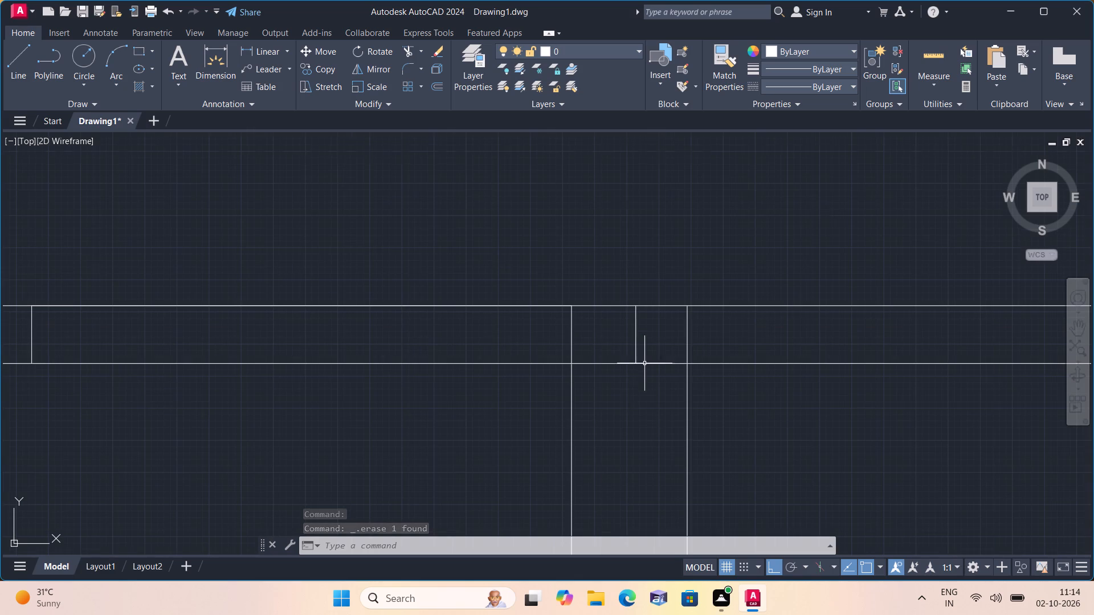
click(646, 348)
click(605, 320)
key(Delete)
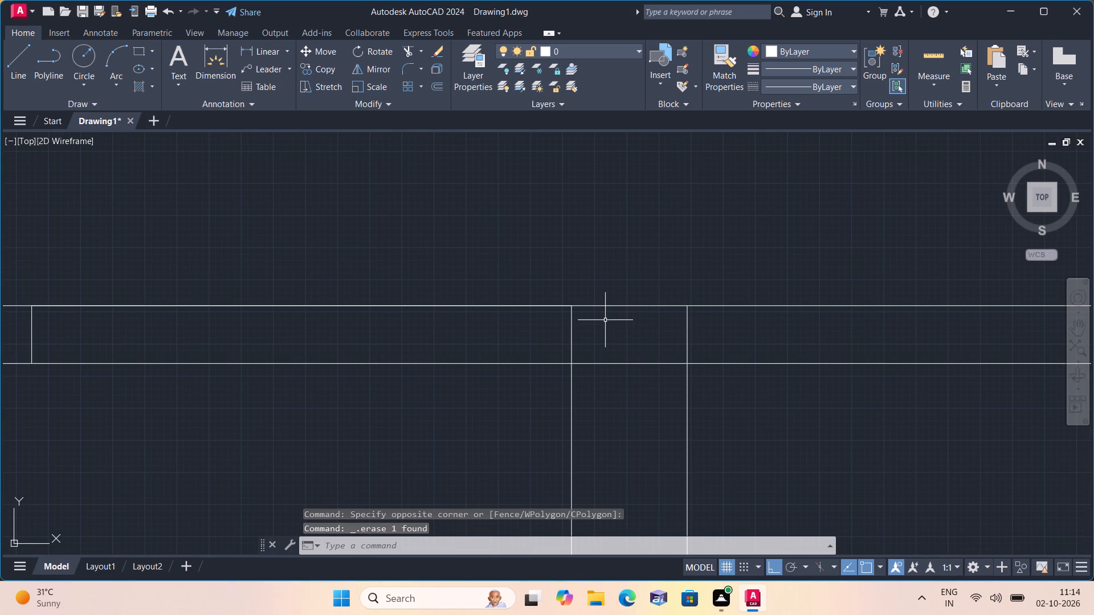
click(570, 334)
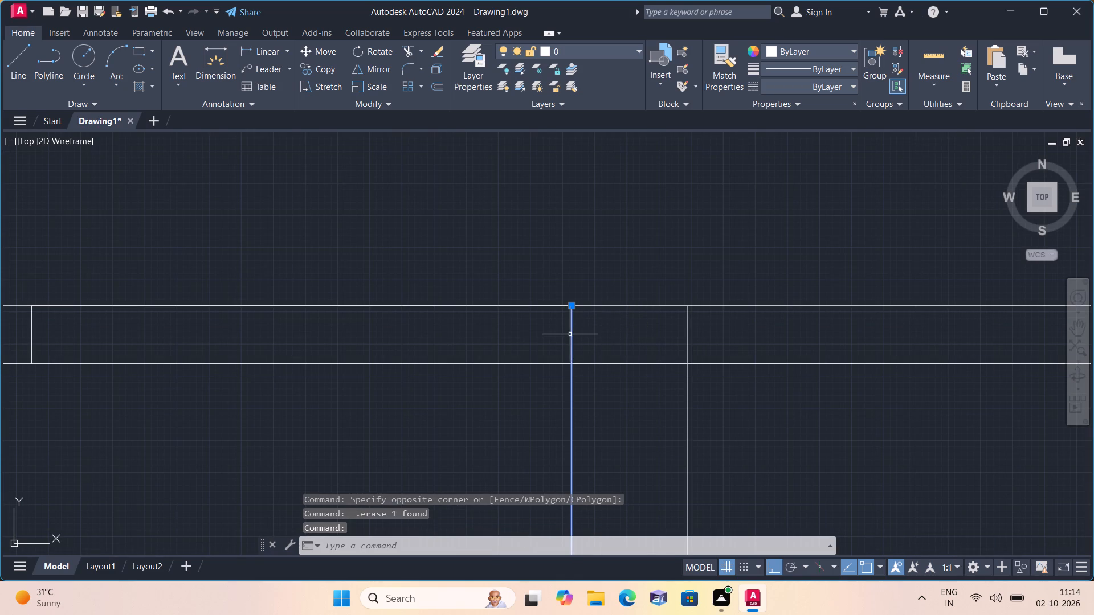
key(Escape)
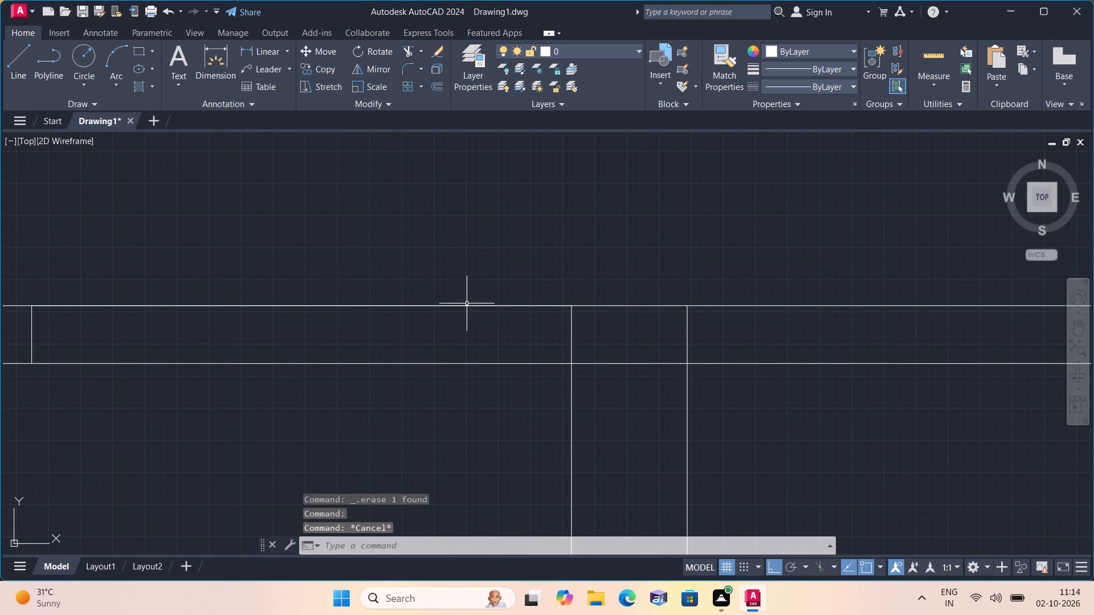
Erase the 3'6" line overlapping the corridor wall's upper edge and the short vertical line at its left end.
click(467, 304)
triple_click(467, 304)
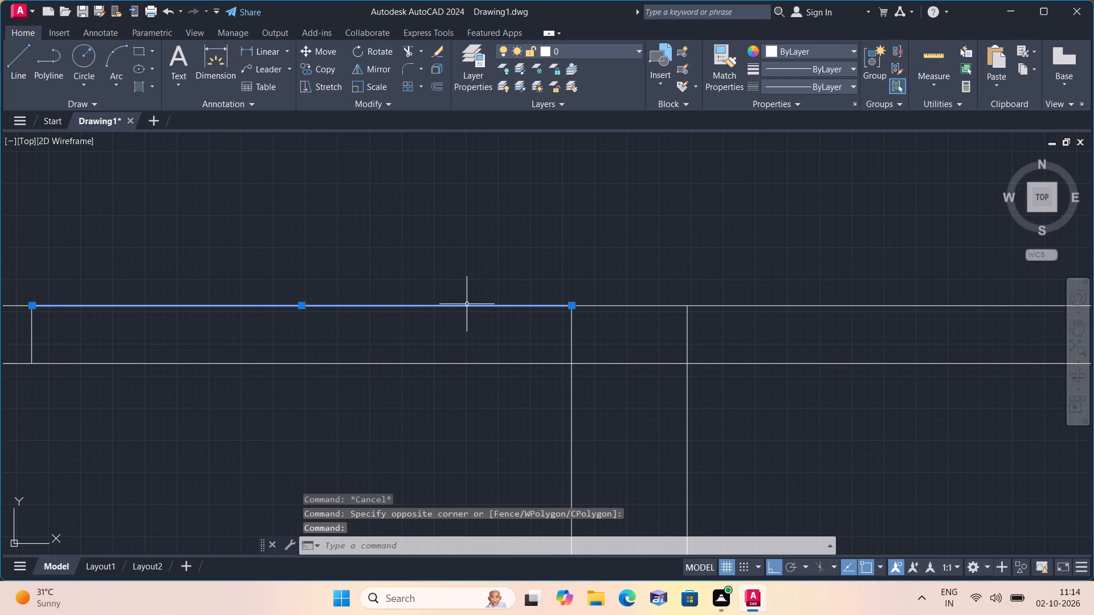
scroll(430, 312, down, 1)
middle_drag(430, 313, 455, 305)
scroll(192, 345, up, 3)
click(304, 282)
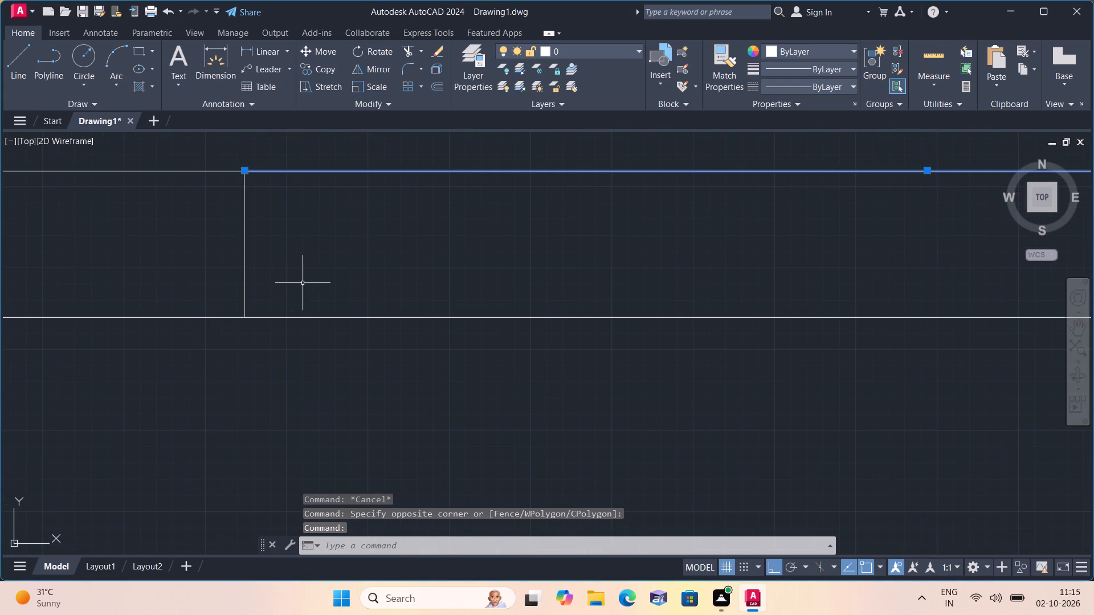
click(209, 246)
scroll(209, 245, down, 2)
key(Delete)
Examine the wall layout around the corridor wall and the adjoining rooms of the floor plan.
scroll(424, 319, down, 1)
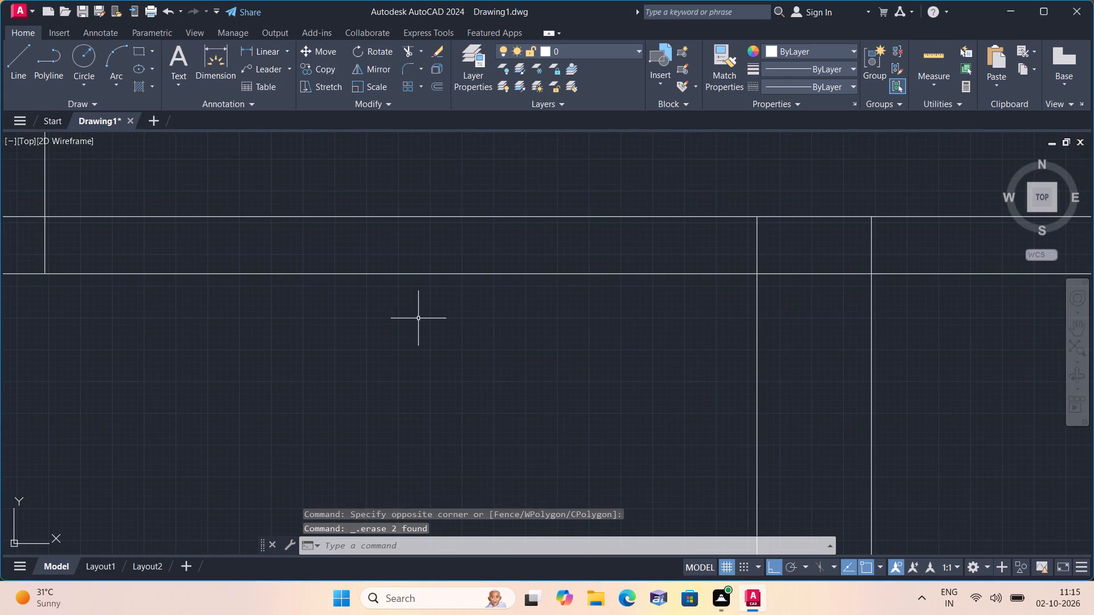
scroll(741, 282, up, 2)
scroll(481, 296, down, 2)
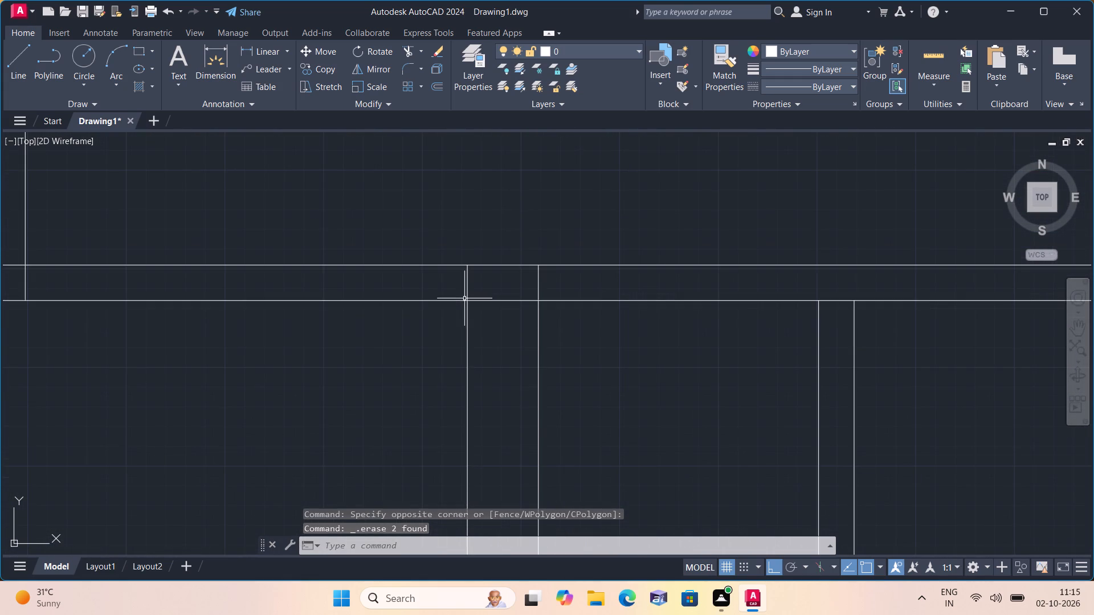
scroll(464, 298, down, 3)
scroll(434, 303, up, 2)
scroll(434, 303, down, 1)
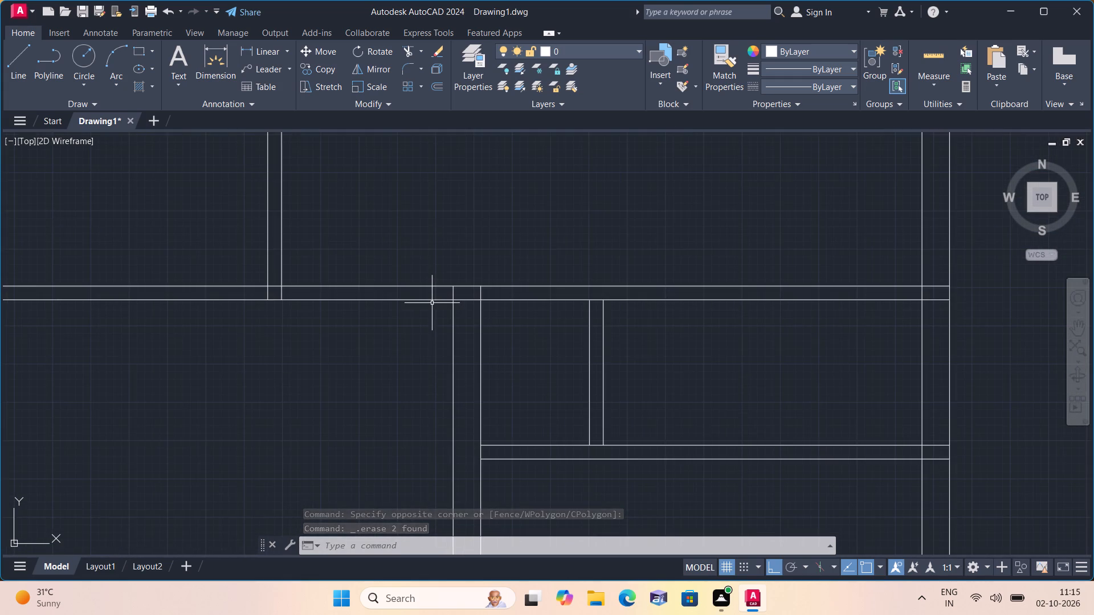
scroll(201, 275, down, 1)
scroll(260, 283, up, 2)
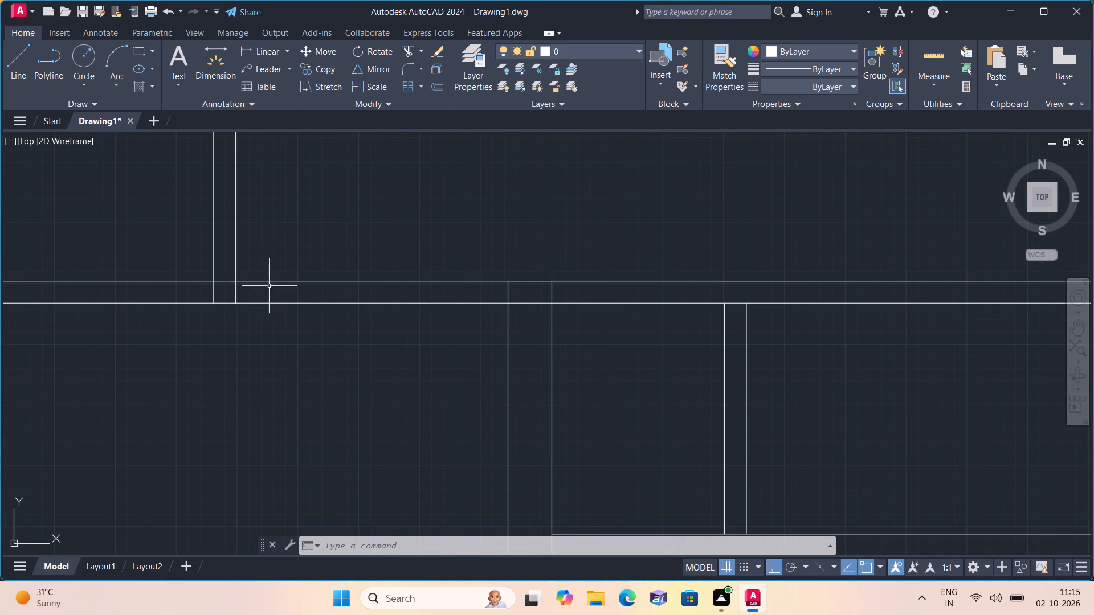
middle_drag(308, 334, 511, 380)
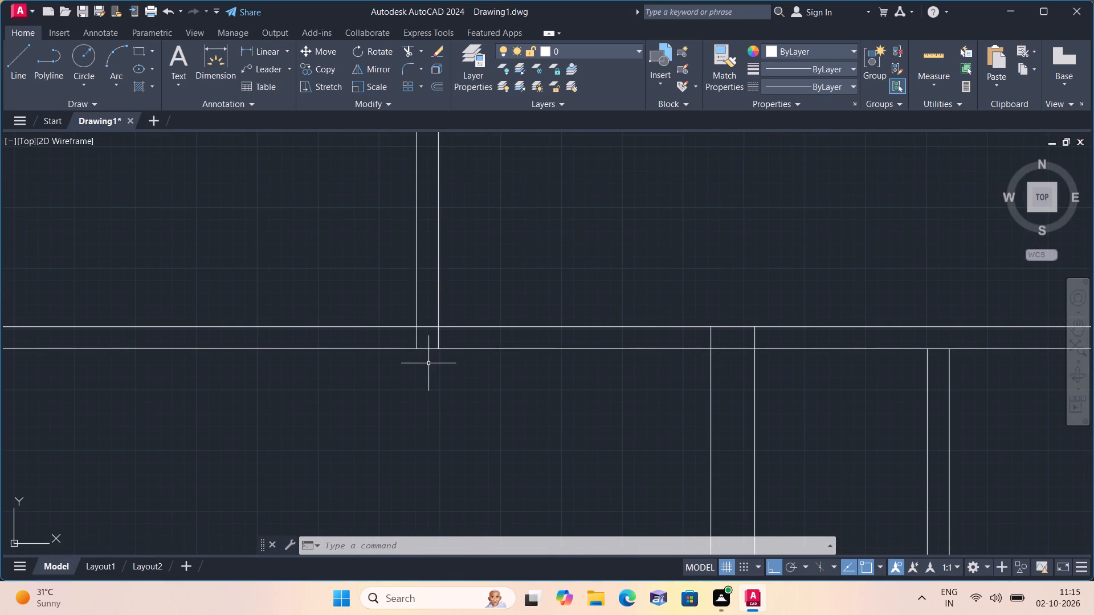
scroll(421, 360, up, 3)
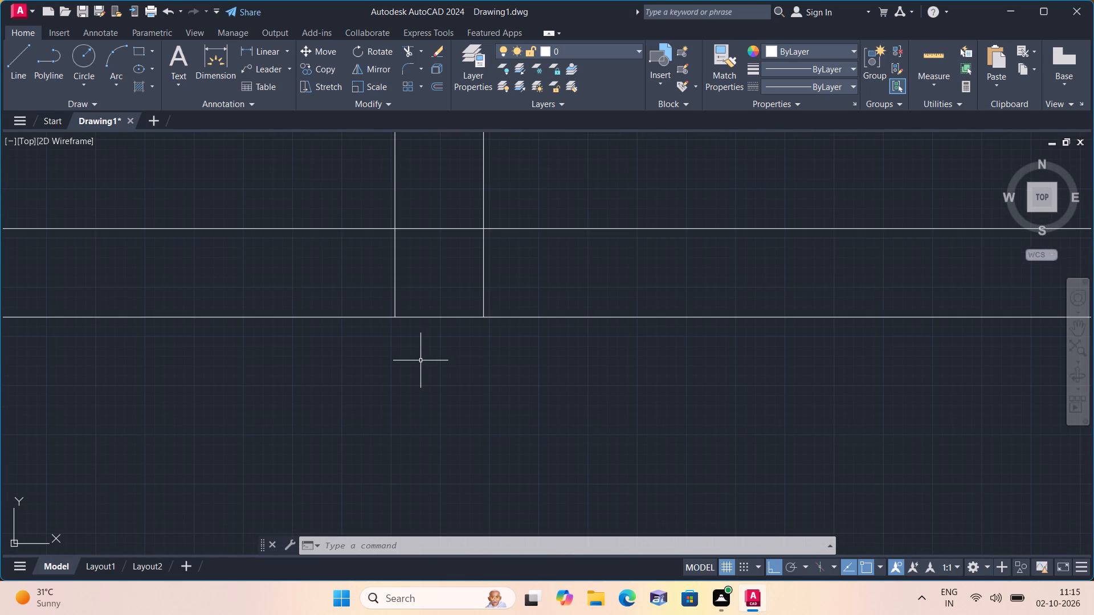
scroll(421, 360, down, 4)
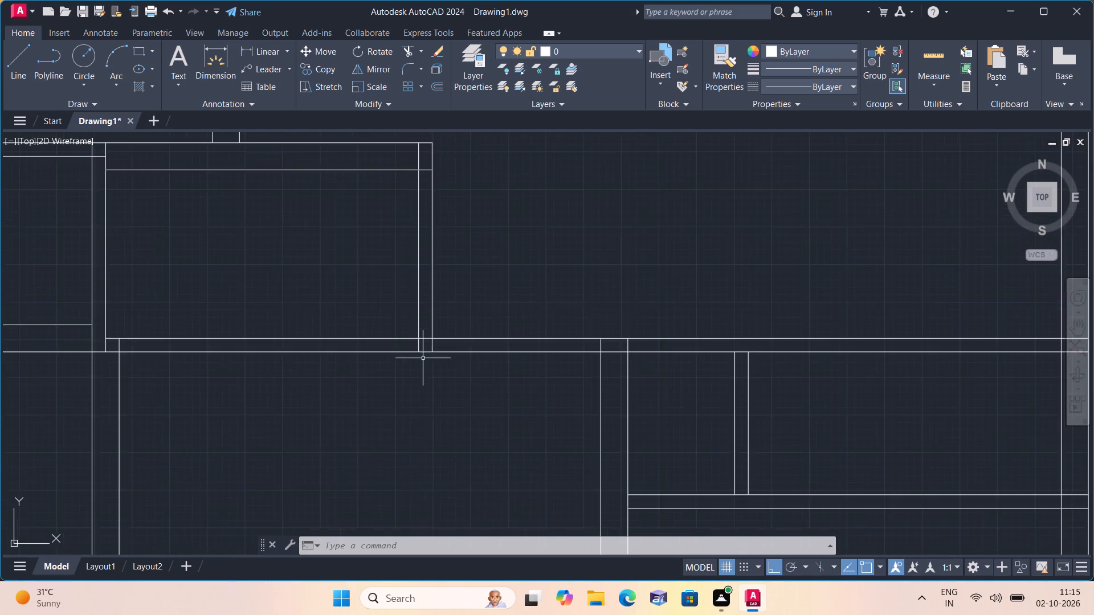
scroll(423, 358, down, 2)
scroll(434, 367, up, 1)
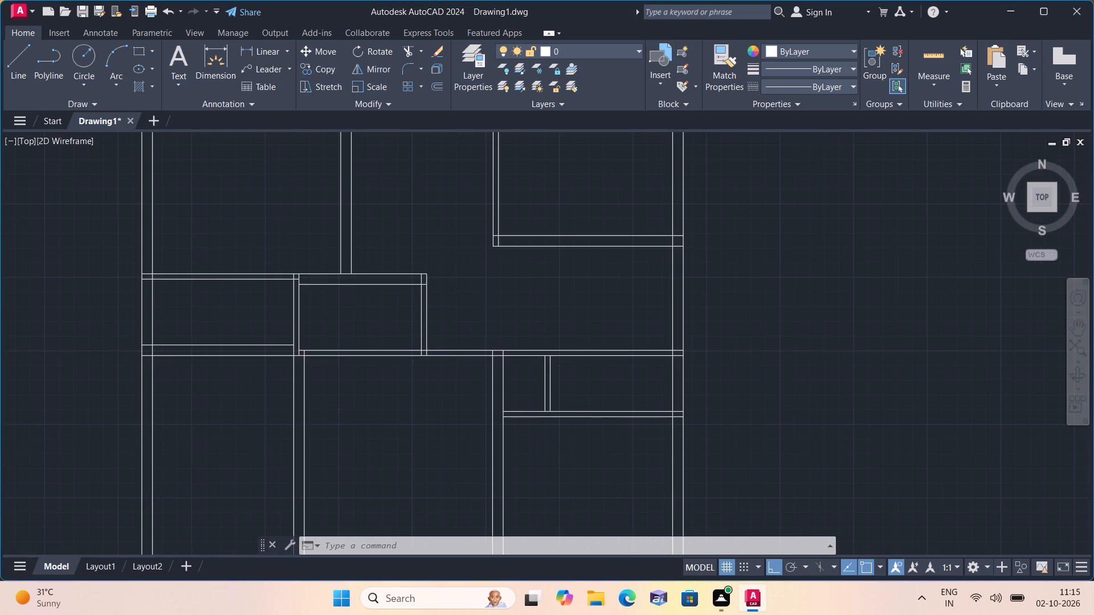
scroll(434, 367, down, 1)
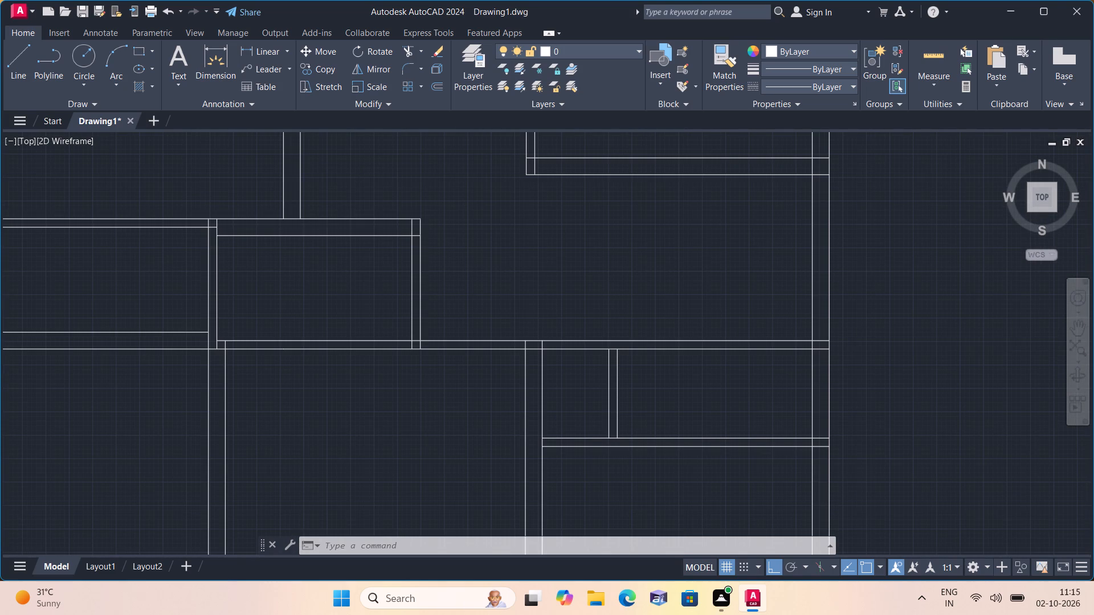
scroll(434, 367, down, 1)
scroll(434, 366, up, 1)
scroll(434, 366, down, 1)
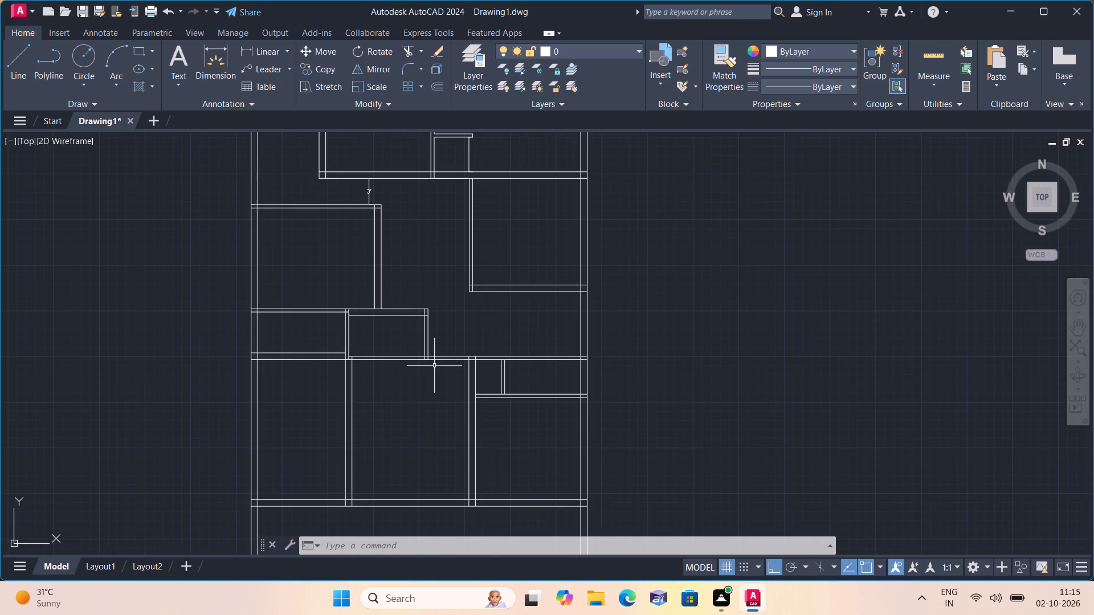
scroll(434, 366, up, 1)
scroll(434, 366, down, 1)
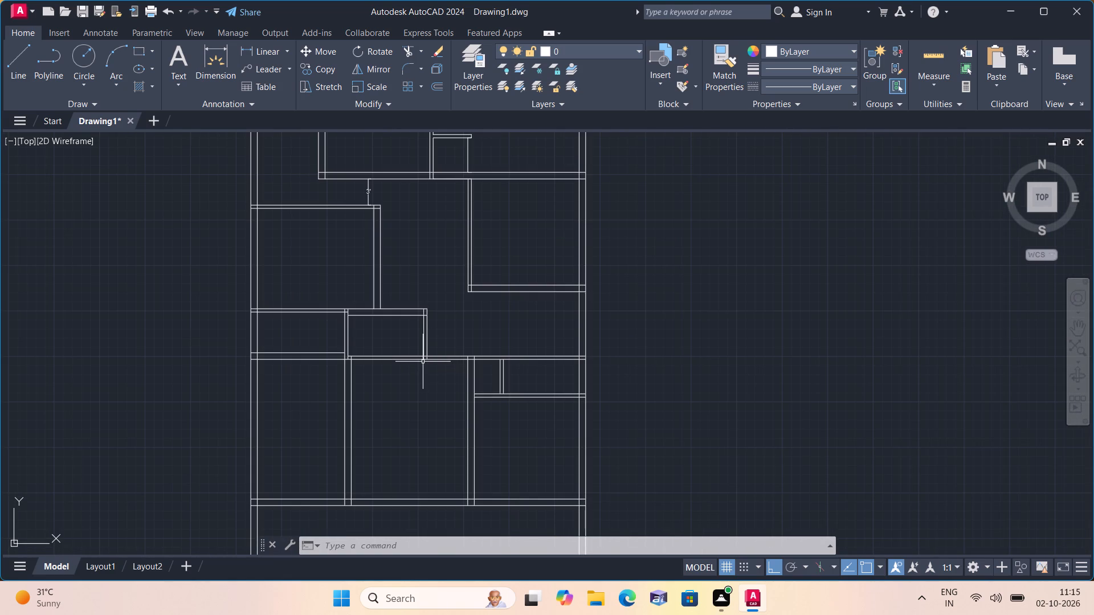
Draw a line 3'6" leftward along the corridor wall's upper edge from the partition wall corner, continuing straight down across the wall thickness.
scroll(423, 362, up, 3)
middle_drag(423, 375, 482, 395)
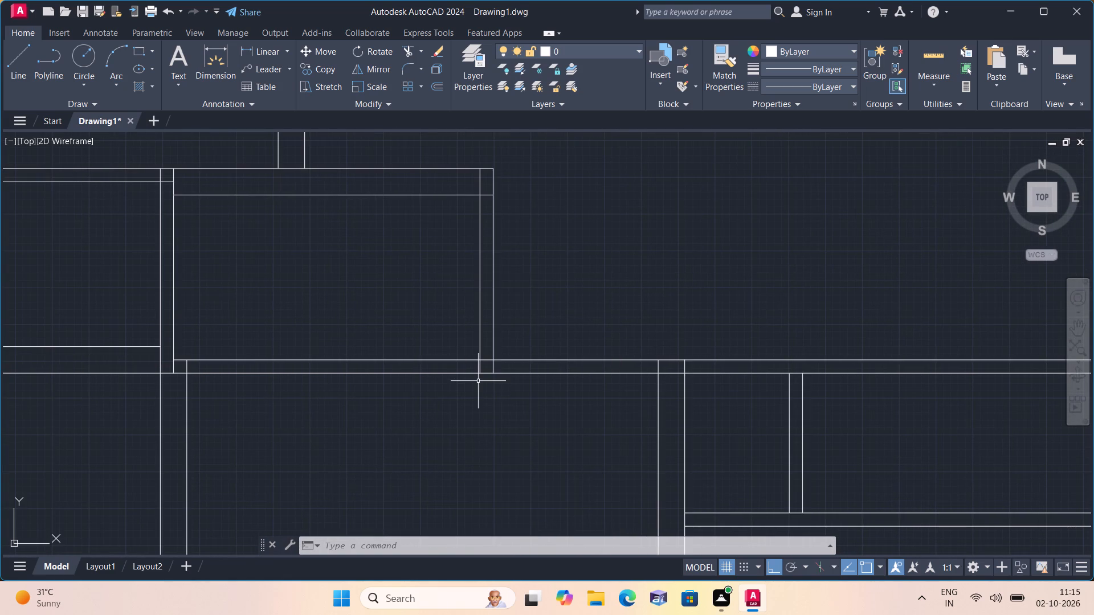
text(l)
key(space)
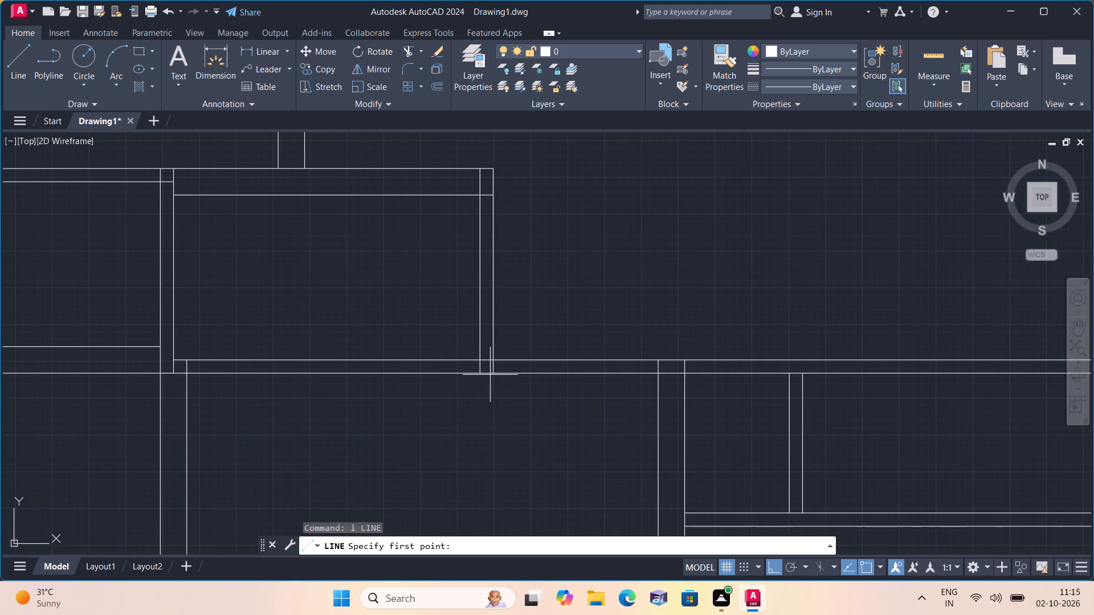
scroll(596, 366, up, 1)
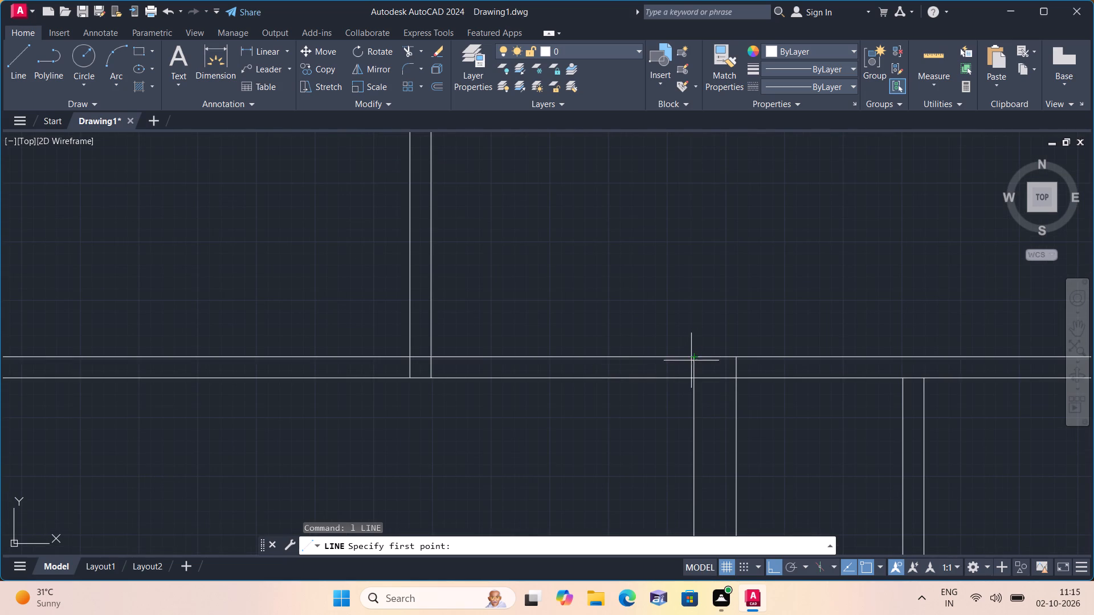
click(694, 356)
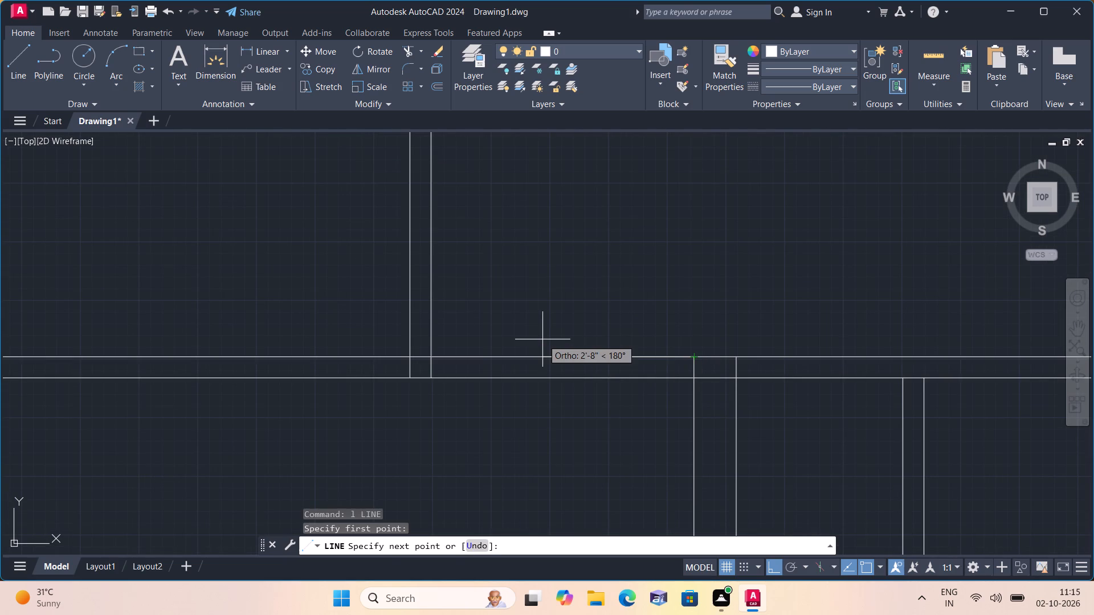
text(3'6")
key(space)
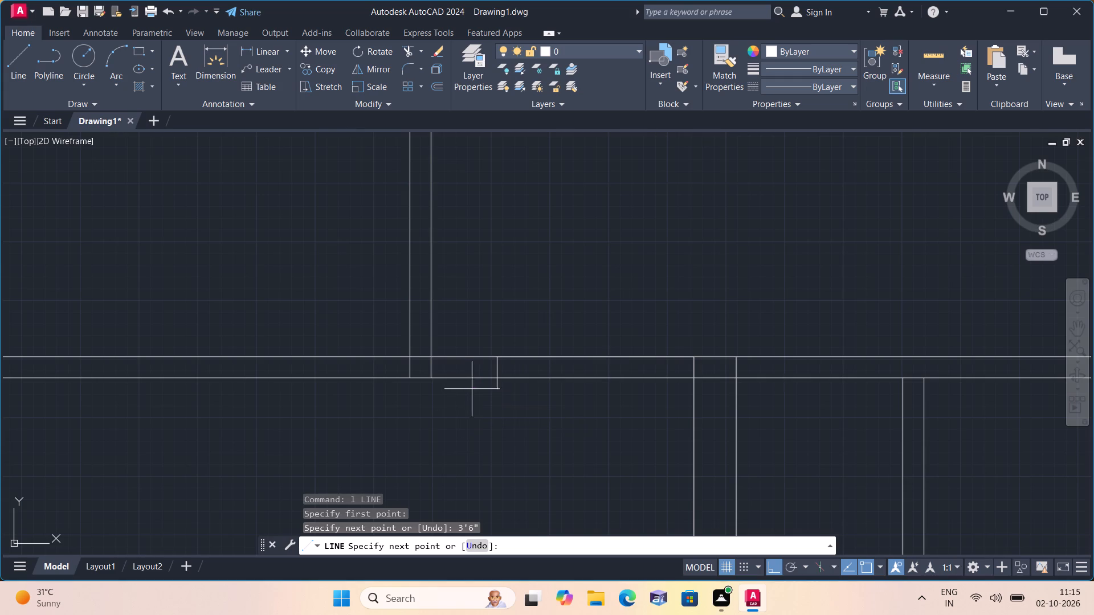
click(493, 378)
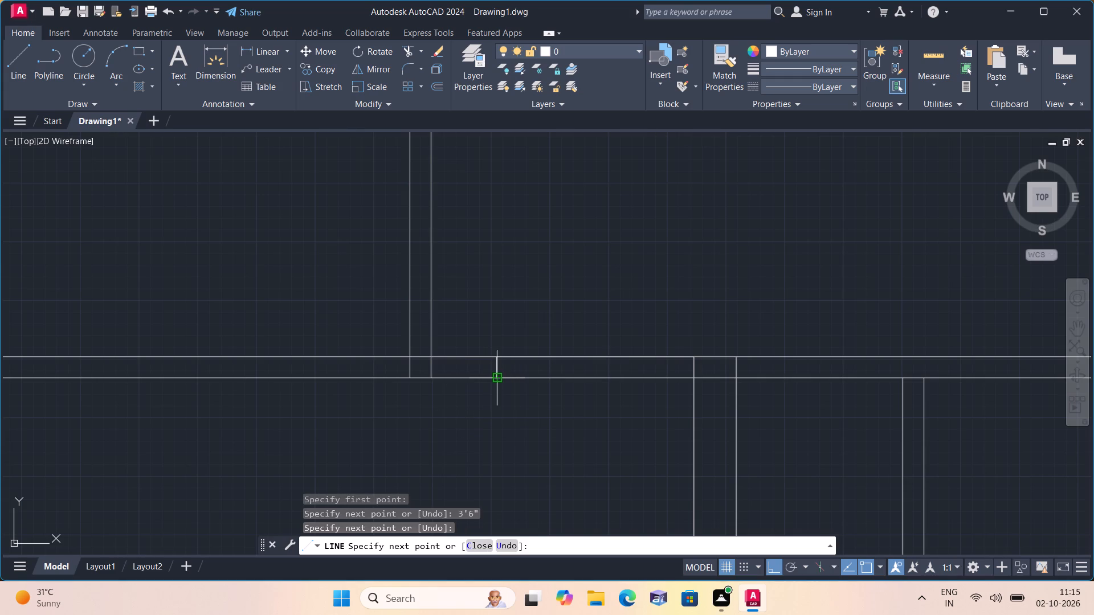
key(space)
Erase the 3'6" horizontal helper line along the corridor wall's upper edge, keeping the short vertical line.
click(539, 358)
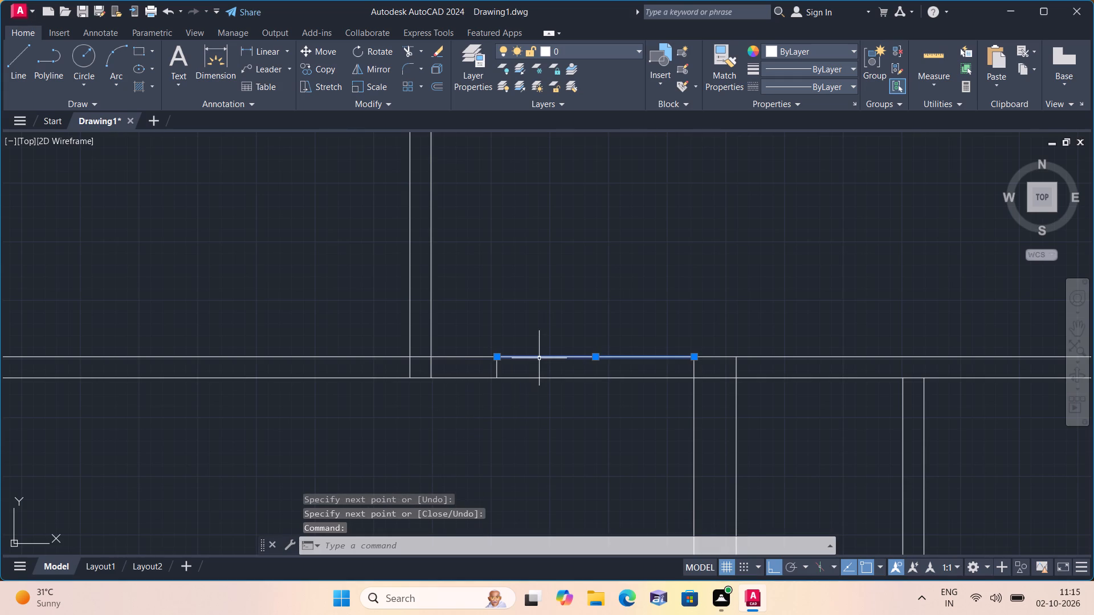
key(Delete)
Trim both corridor wall lines between the short vertical line and the partition wall to cut the opening.
scroll(539, 358, down, 2)
text(trim)
key(space)
click(552, 327)
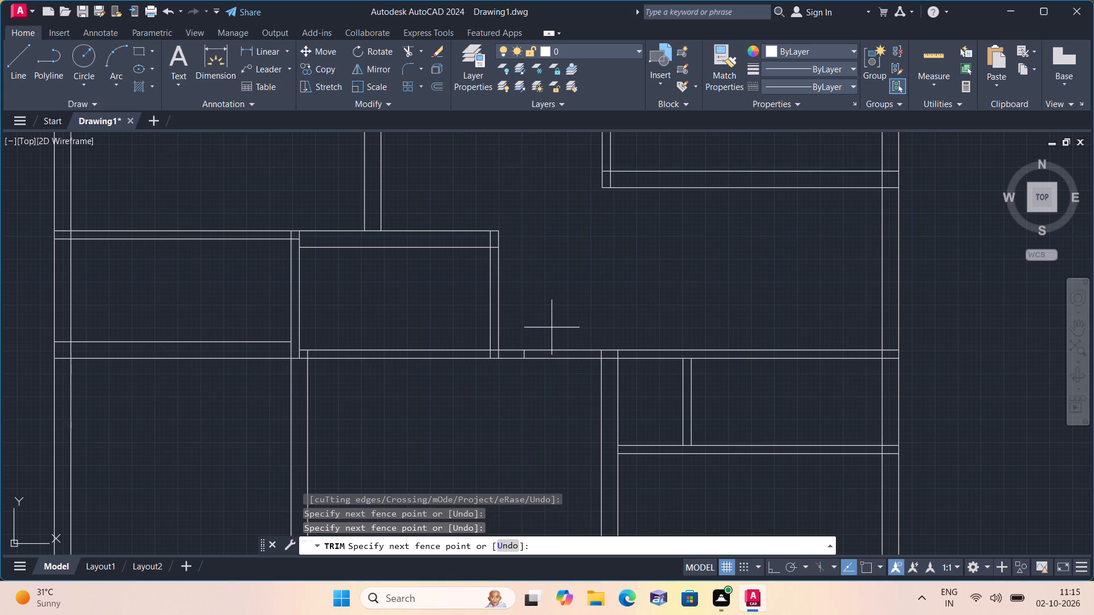
click(556, 380)
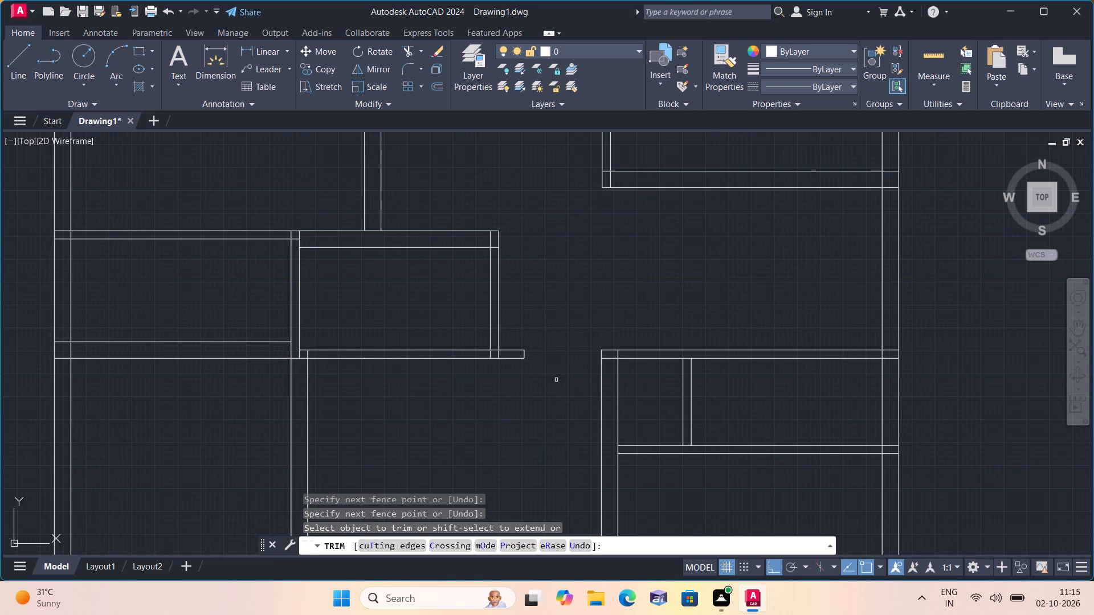
key(space)
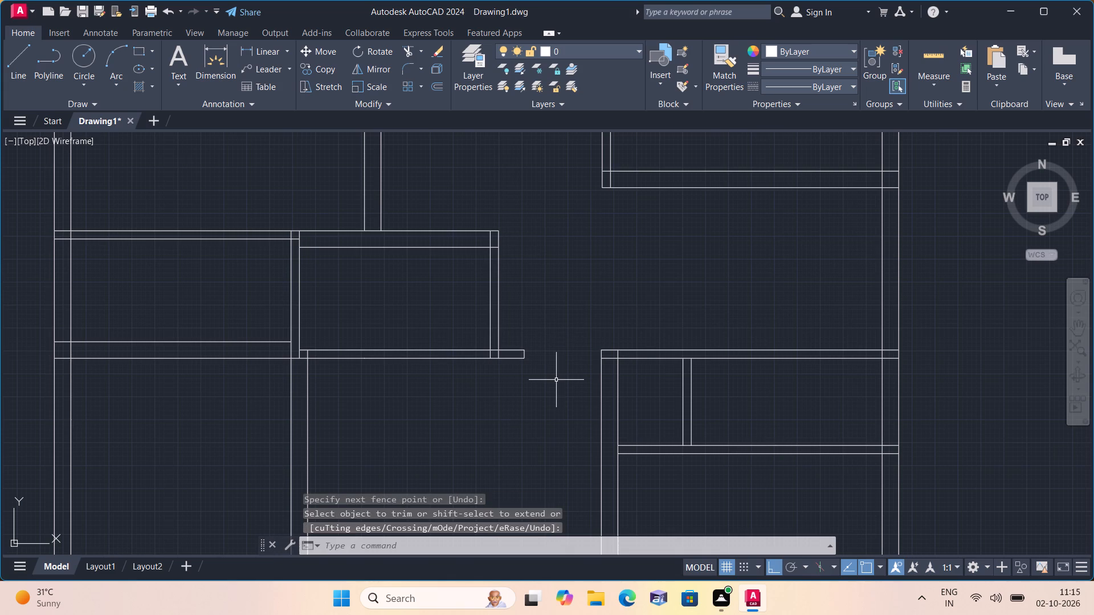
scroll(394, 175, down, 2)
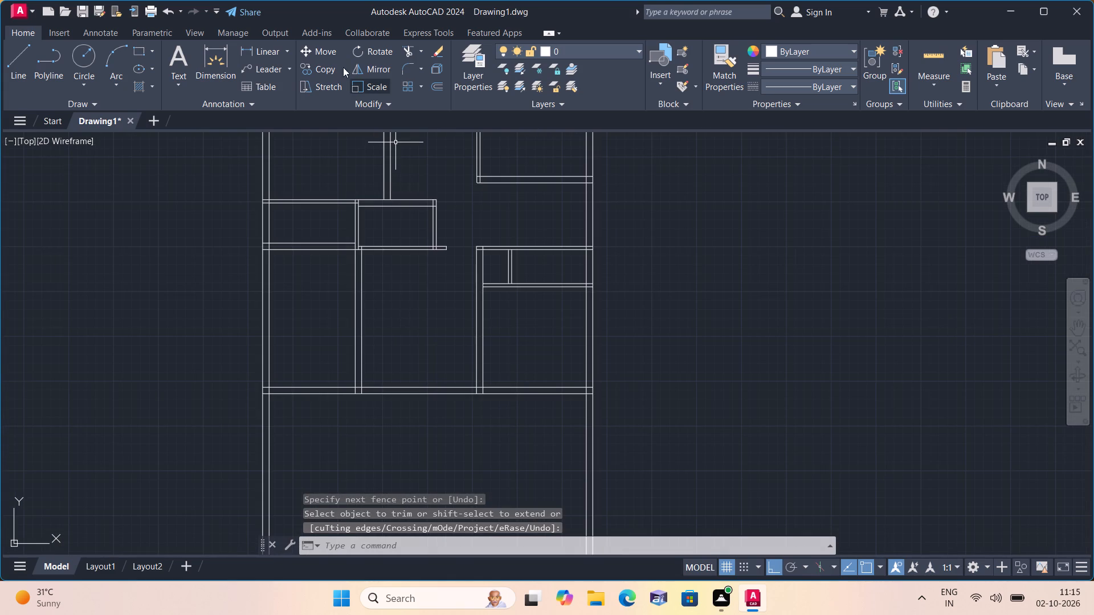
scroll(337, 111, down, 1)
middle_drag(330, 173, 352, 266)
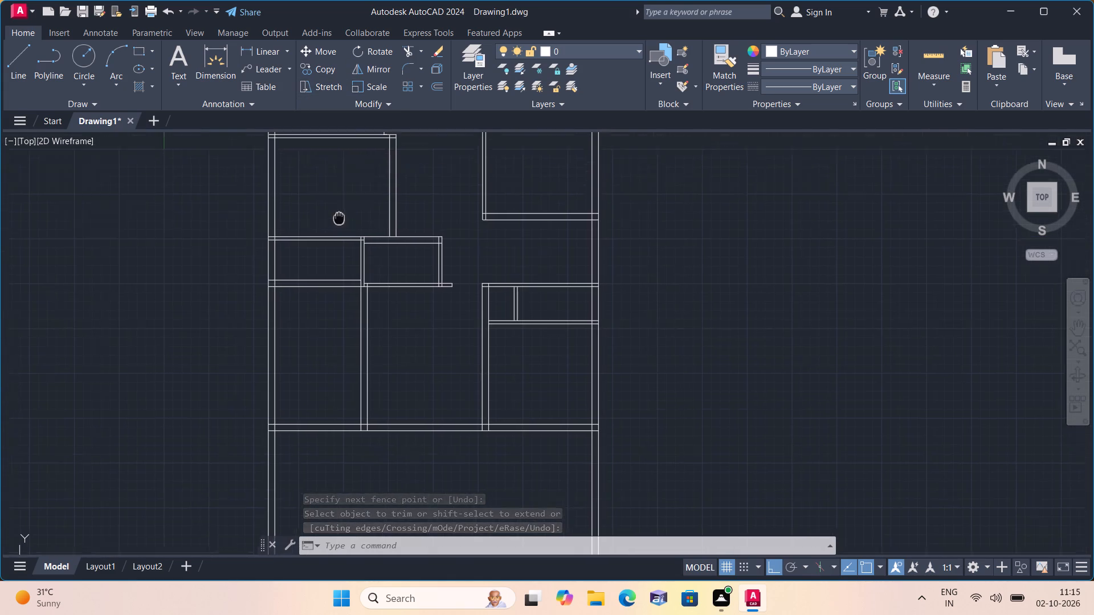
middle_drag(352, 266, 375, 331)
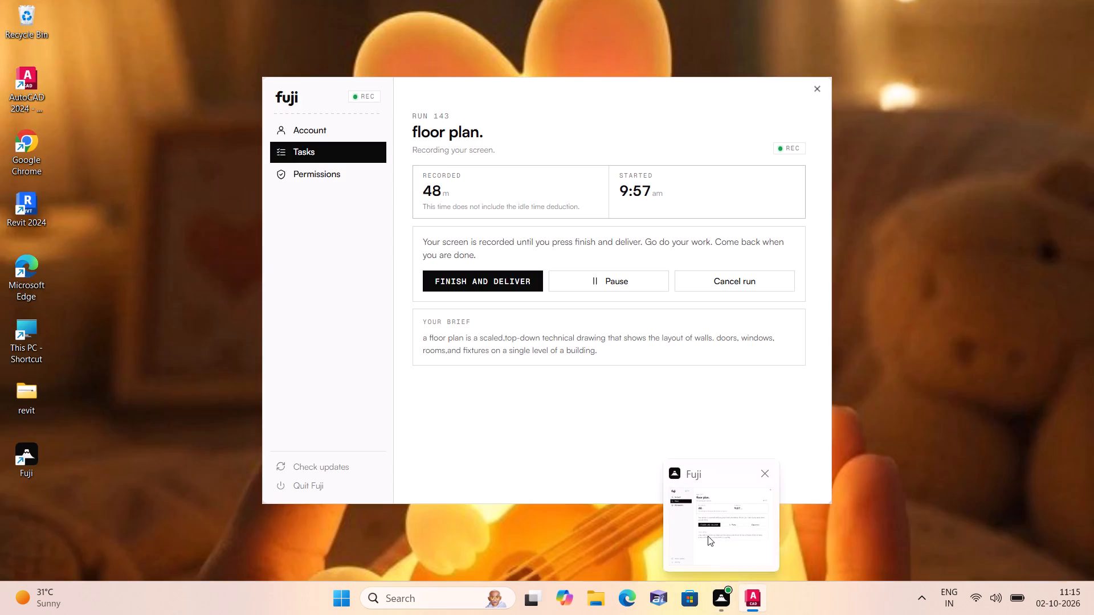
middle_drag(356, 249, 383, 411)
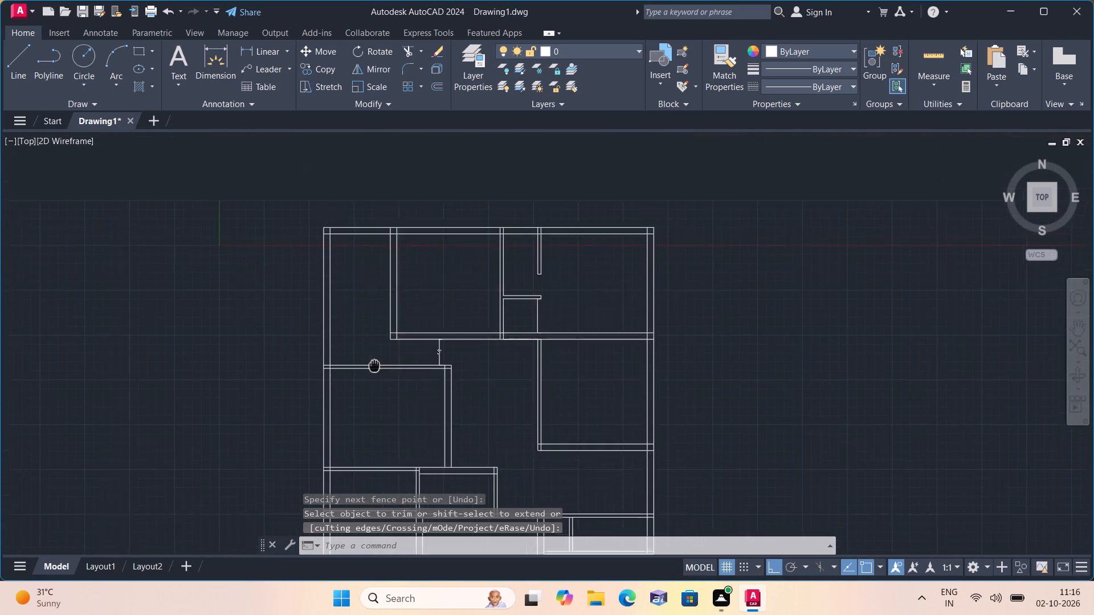
Examine the exterior wall on the plan's left side and the rooms around the 3' passage.
middle_drag(383, 411, 385, 415)
middle_drag(372, 327, 390, 333)
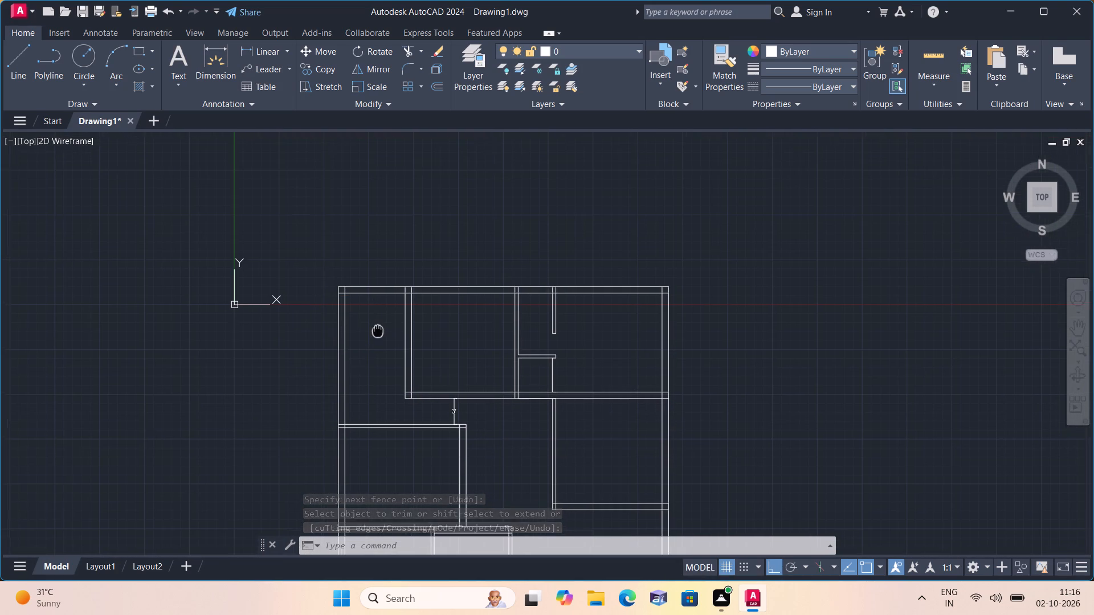
middle_drag(390, 333, 402, 325)
scroll(383, 405, up, 1)
middle_drag(382, 399, 381, 398)
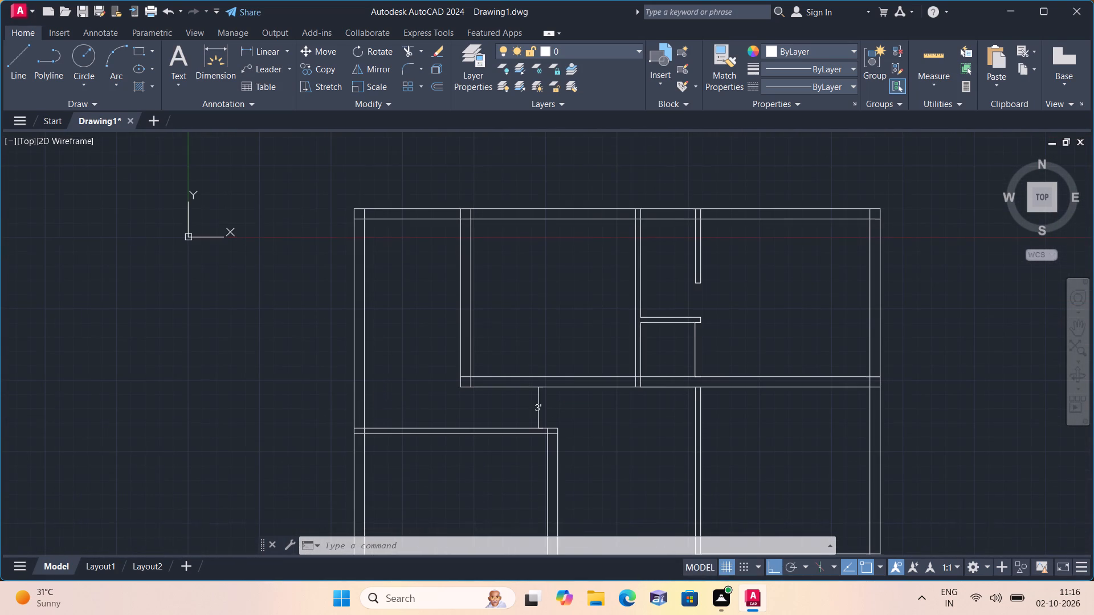
middle_drag(381, 398, 448, 327)
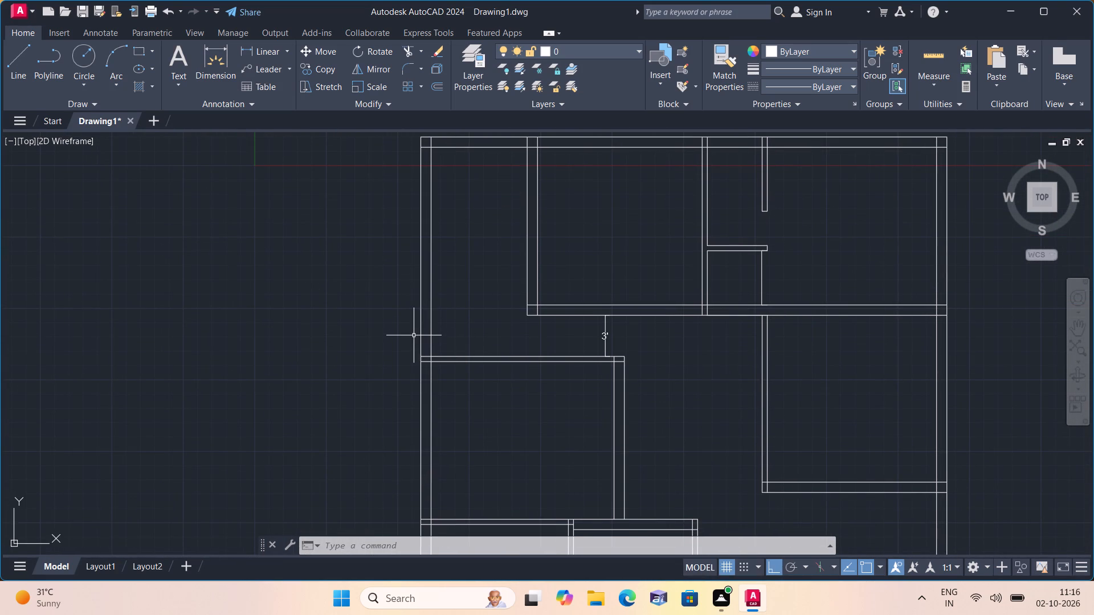
middle_drag(444, 301, 435, 339)
middle_drag(431, 301, 427, 304)
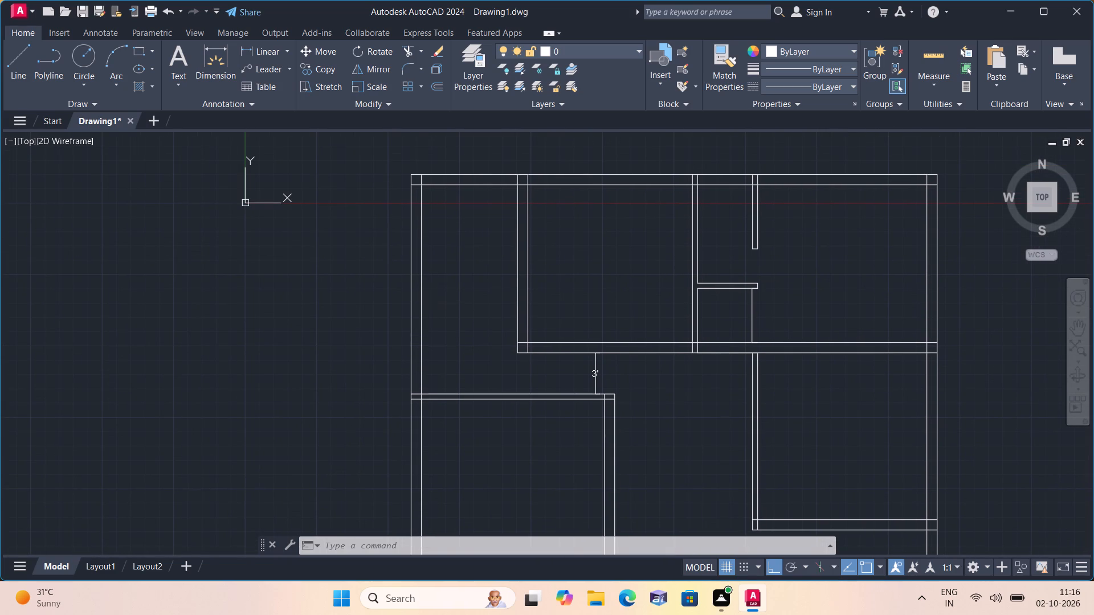
middle_drag(427, 304, 399, 322)
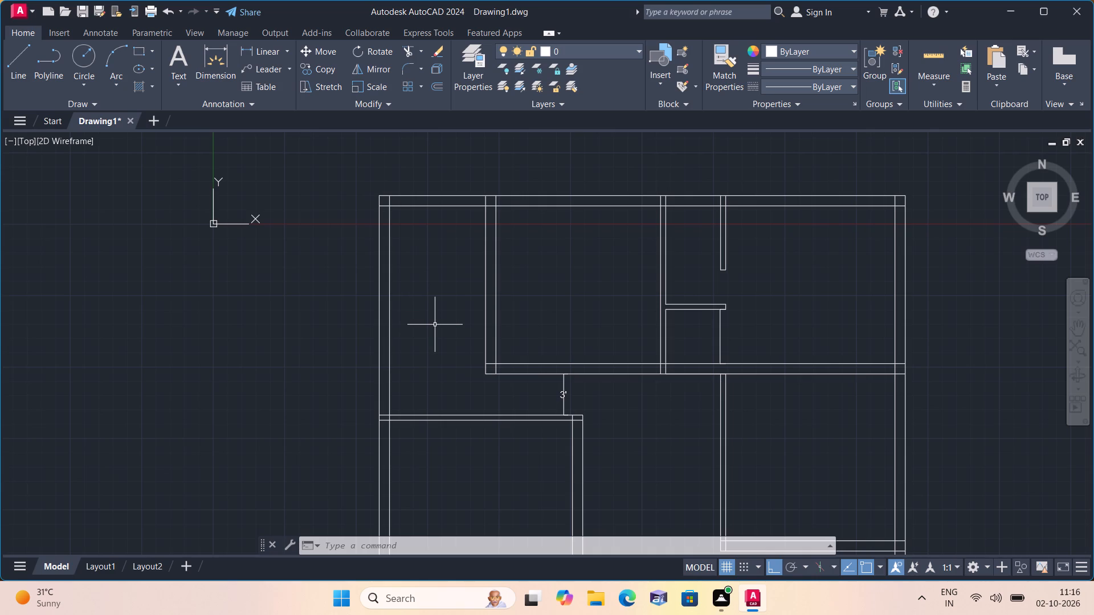
scroll(435, 325, up, 1)
scroll(435, 325, down, 1)
scroll(435, 325, up, 2)
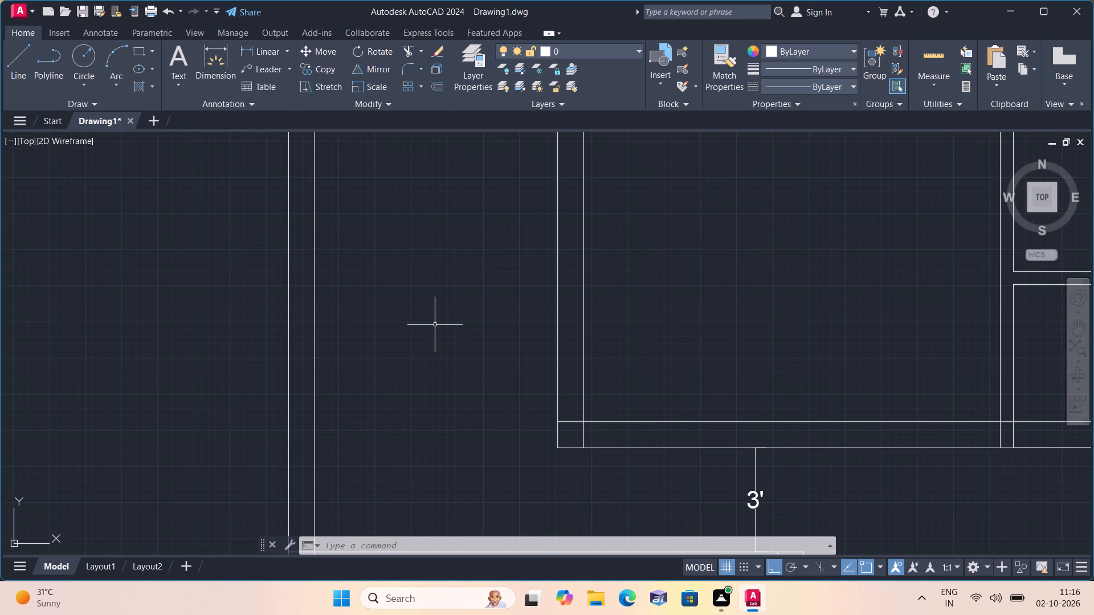
scroll(435, 325, down, 2)
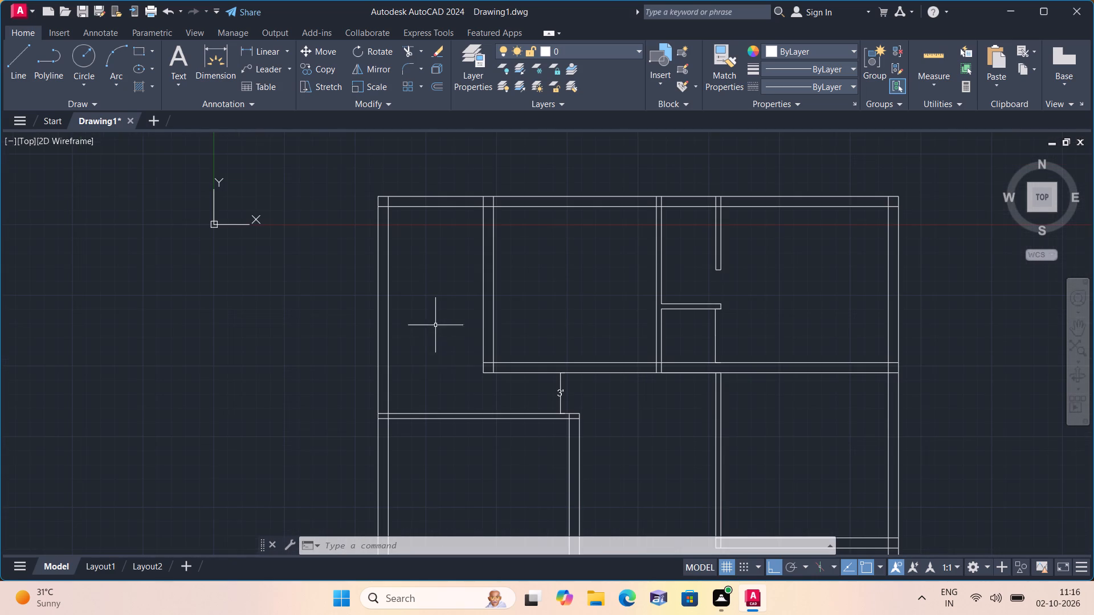
middle_drag(424, 395, 423, 361)
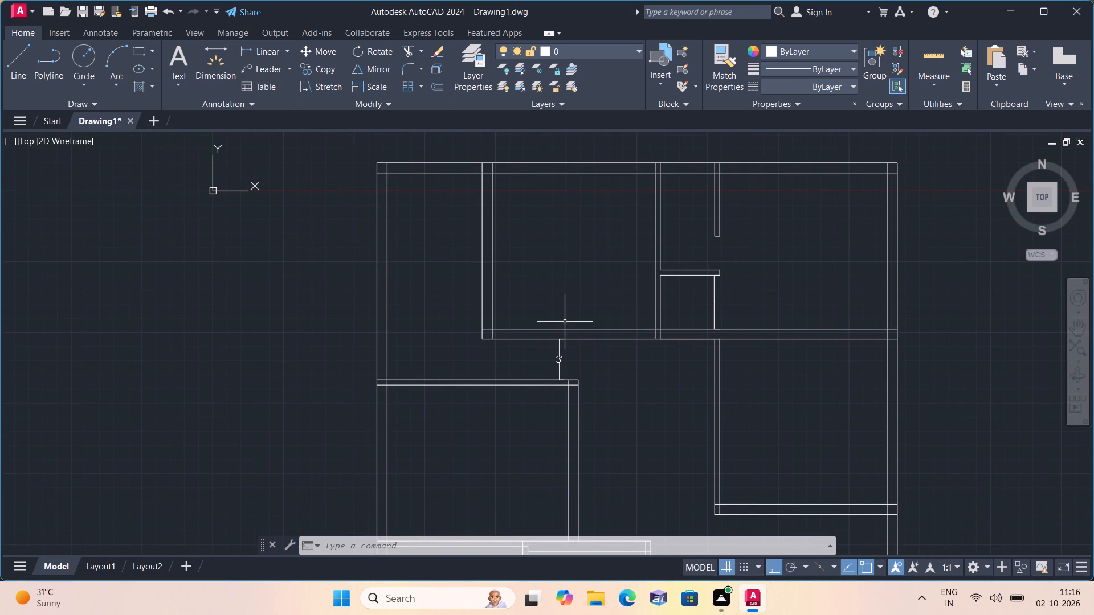
Draw a helper line across the left exterior wall's thickness, along the upper edge of the horizontal wall below the 3' passage.
key(l)
key(space)
scroll(377, 384, up, 3)
click(374, 369)
click(374, 374)
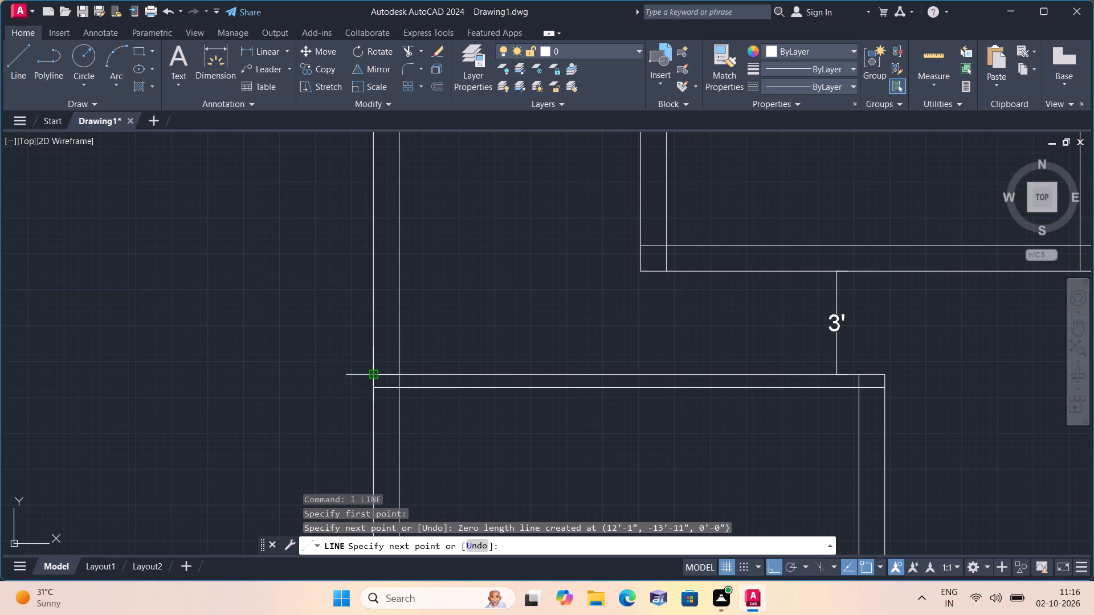
click(403, 374)
key(space)
Draw connected line segments of 2", 2' and 2" straight up the exterior wall's centre from the helper line's midpoint.
key(space)
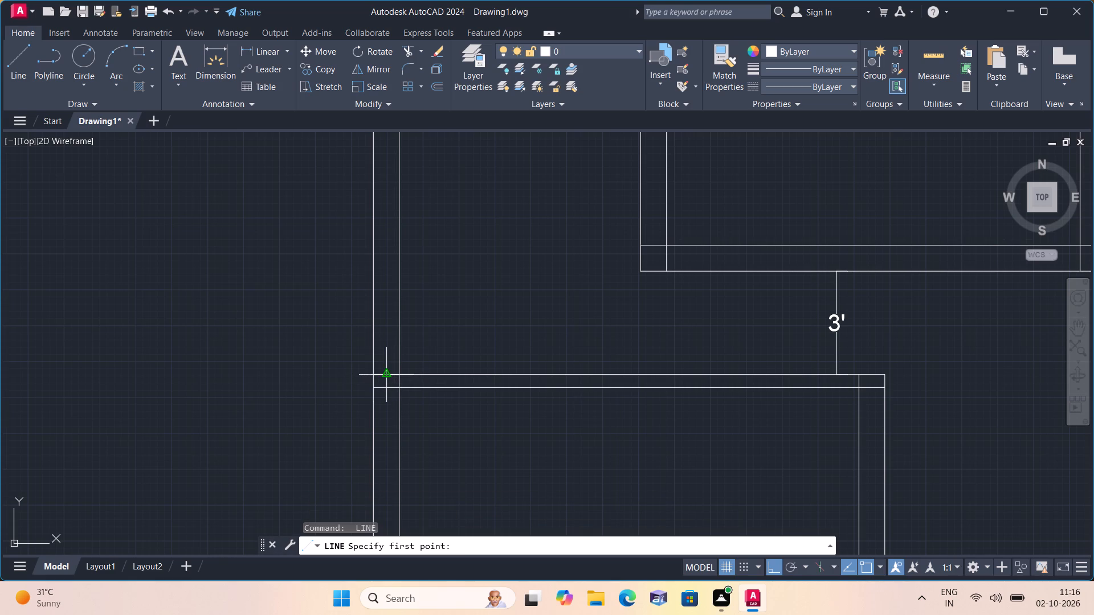
click(389, 374)
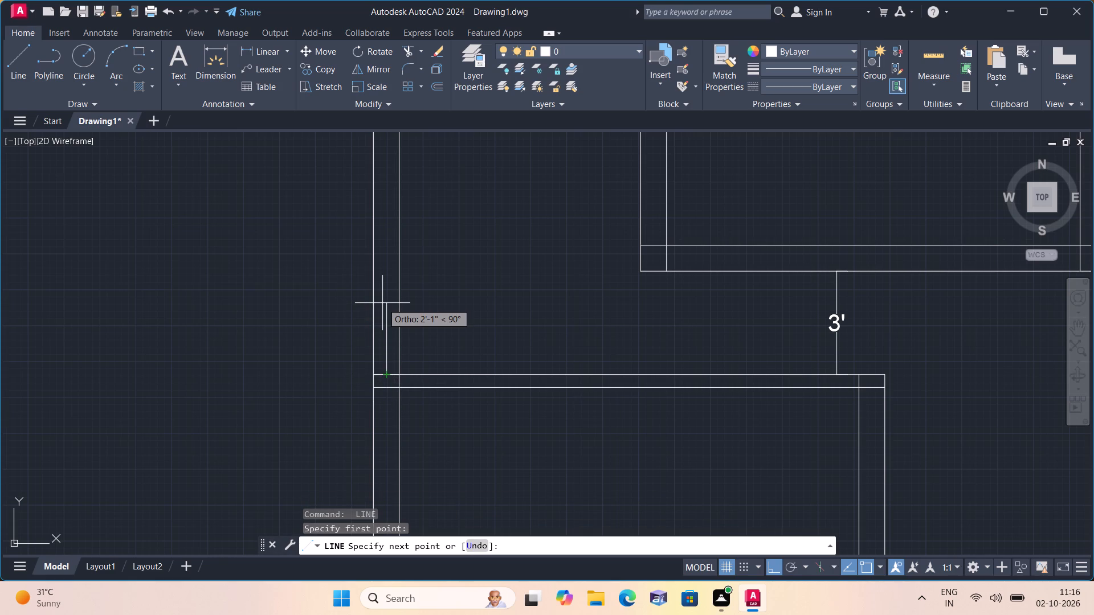
key(2)
key(shift+quotedbl)
key(space)
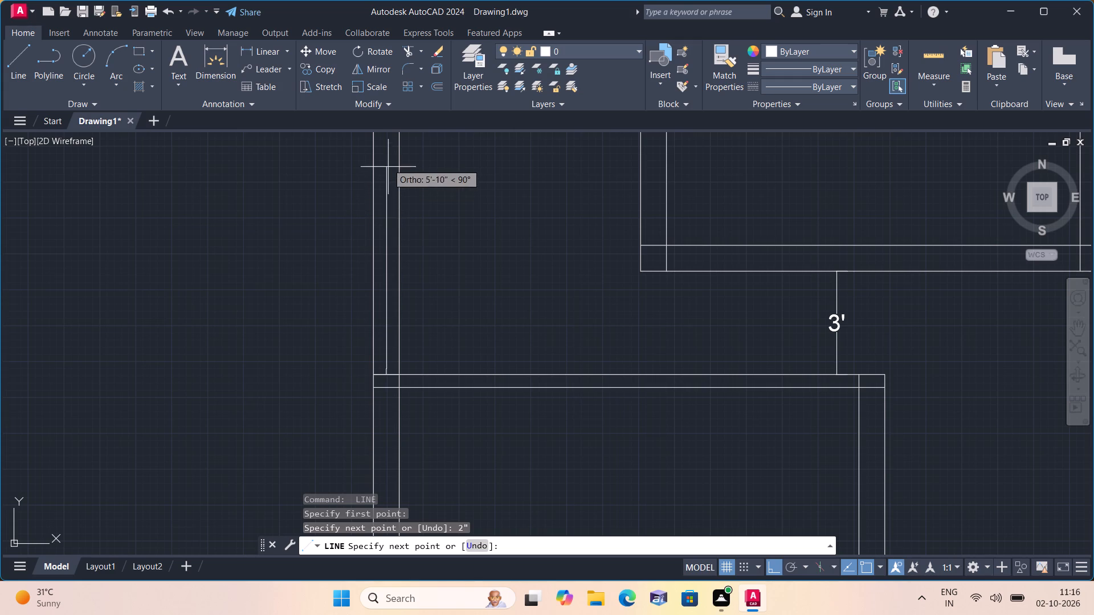
text(2')
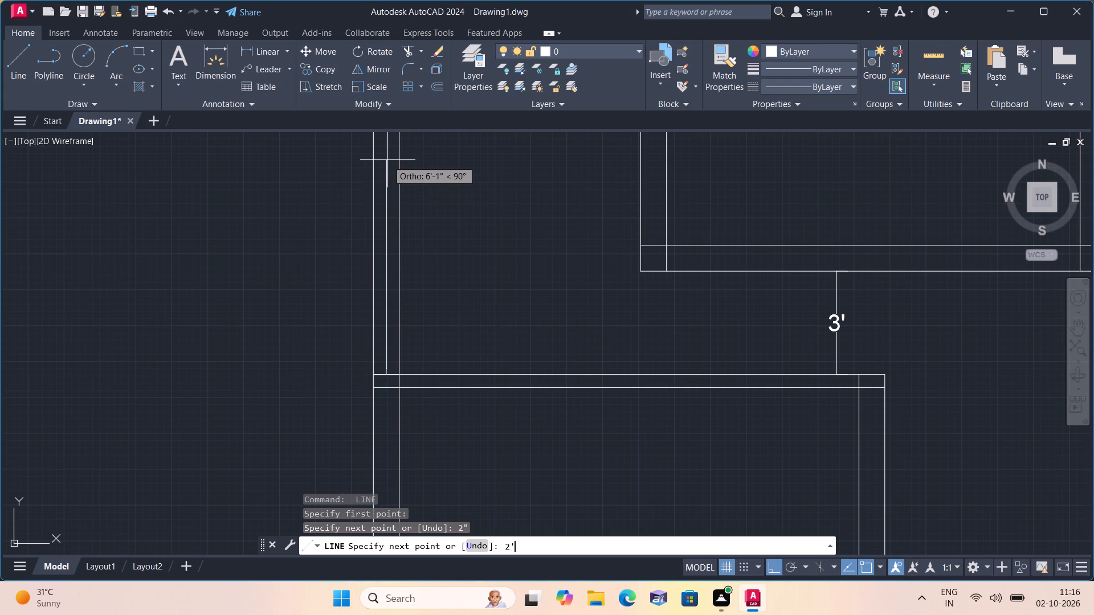
key(space)
middle_drag(386, 175, 385, 338)
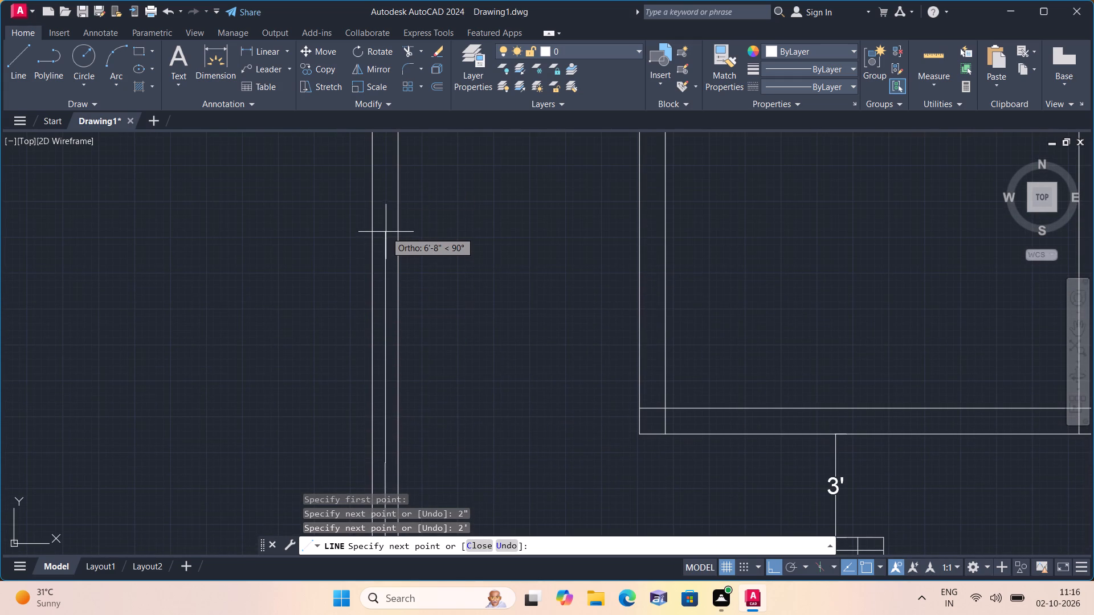
text(2")
key(space)
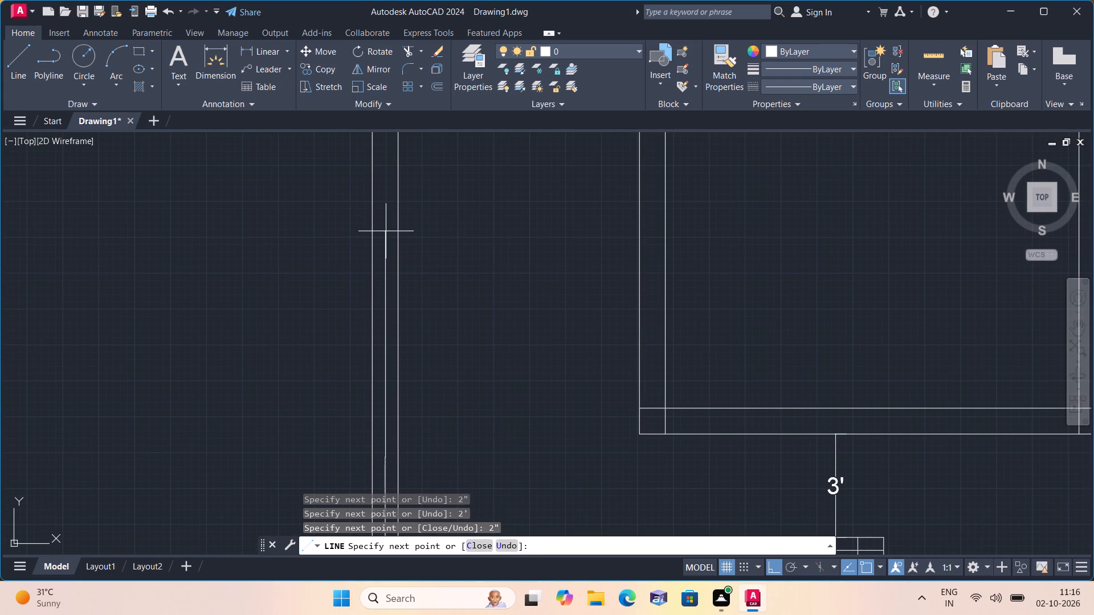
Draw lines from the top of the upper 2" segment to the wall's inner and outer faces, closing the door jamb.
scroll(377, 241, down, 1)
middle_drag(401, 393, 417, 335)
scroll(394, 321, up, 3)
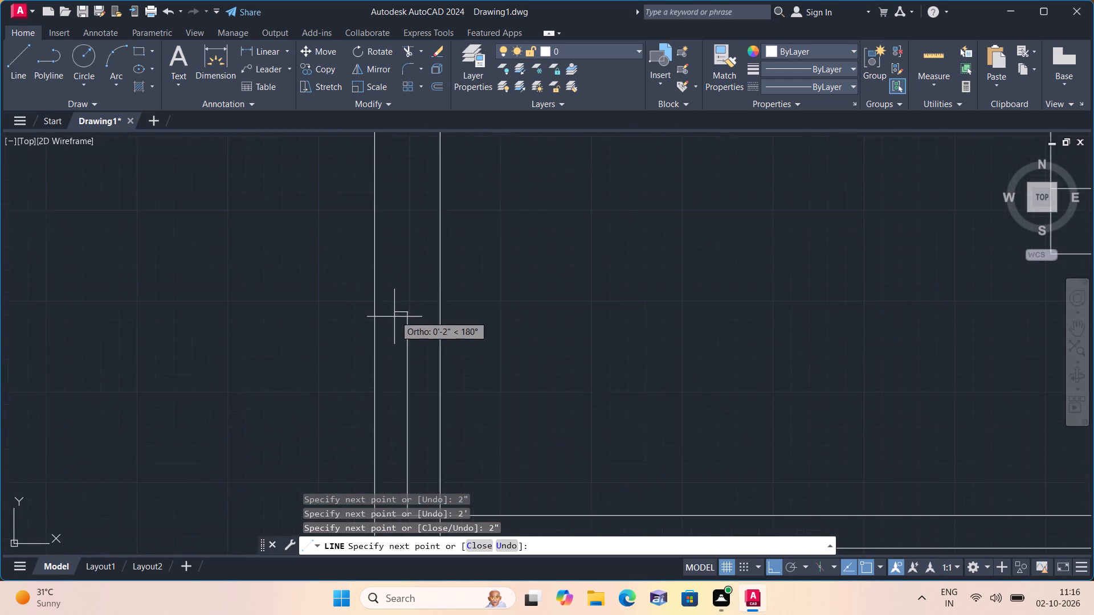
scroll(396, 314, up, 1)
click(462, 313)
key(space)
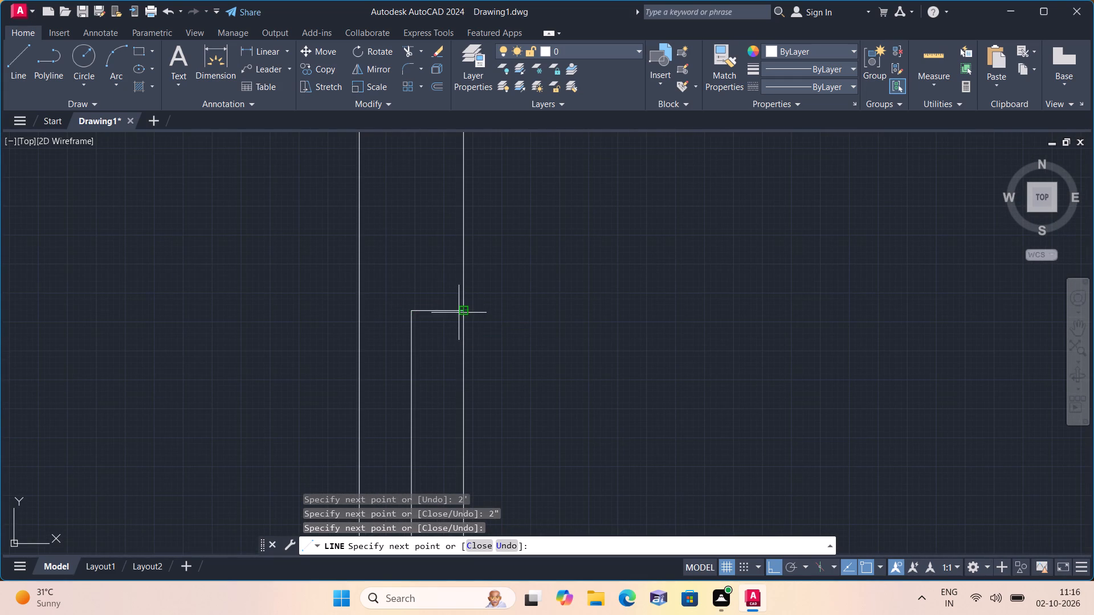
scroll(419, 320, up, 1)
key(space)
click(403, 305)
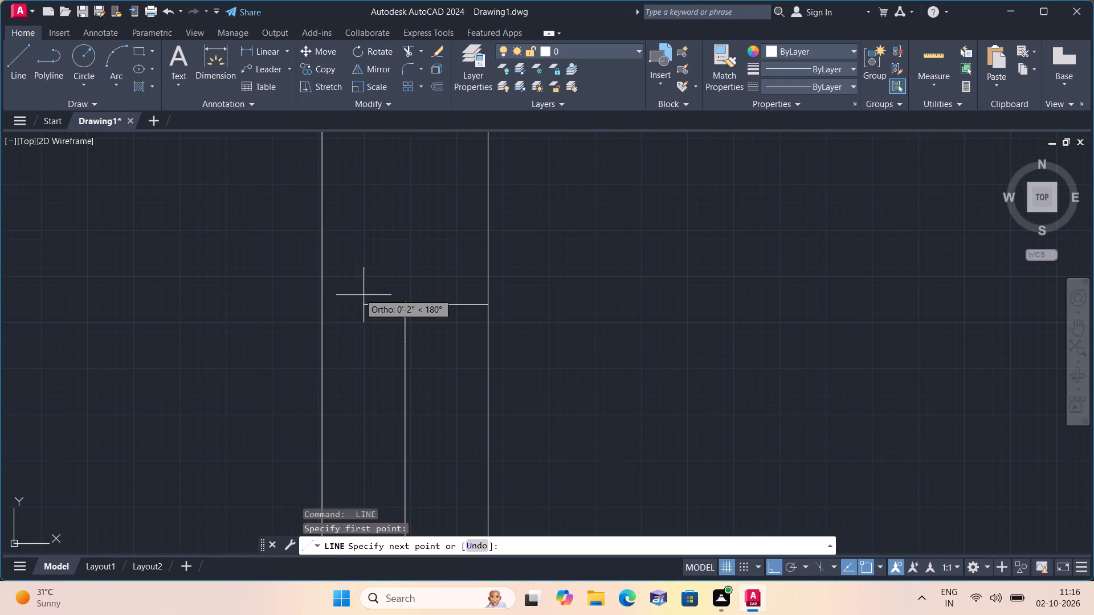
click(326, 303)
key(space)
Erase the 2' middle segment and the helper line across the exterior wall, keeping both 2" stubs.
scroll(326, 306, down, 2)
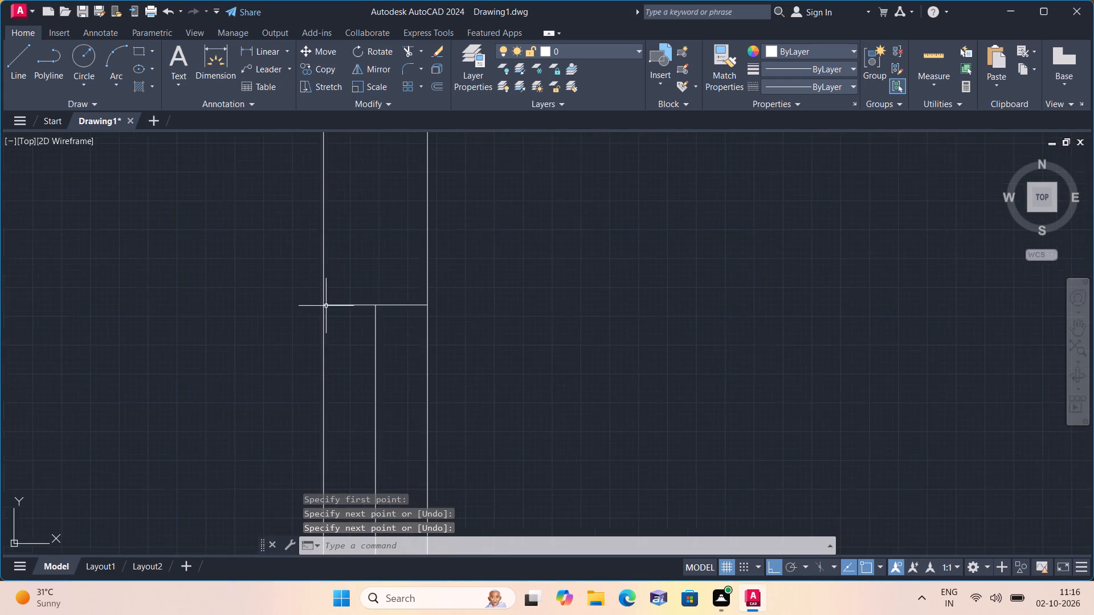
middle_drag(330, 347, 344, 237)
scroll(338, 262, down, 1)
click(362, 269)
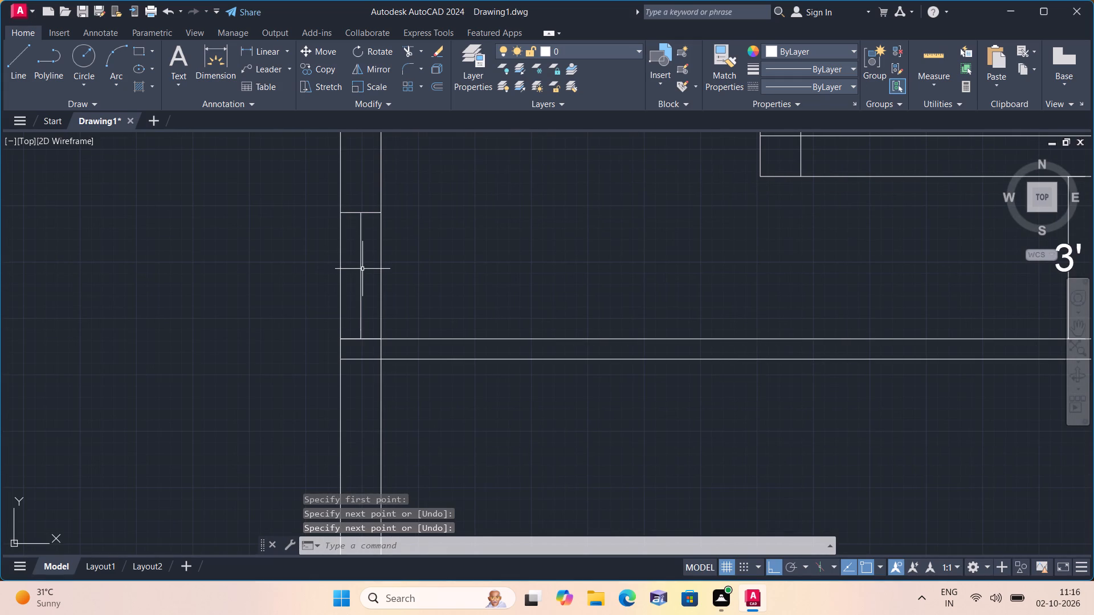
key(Delete)
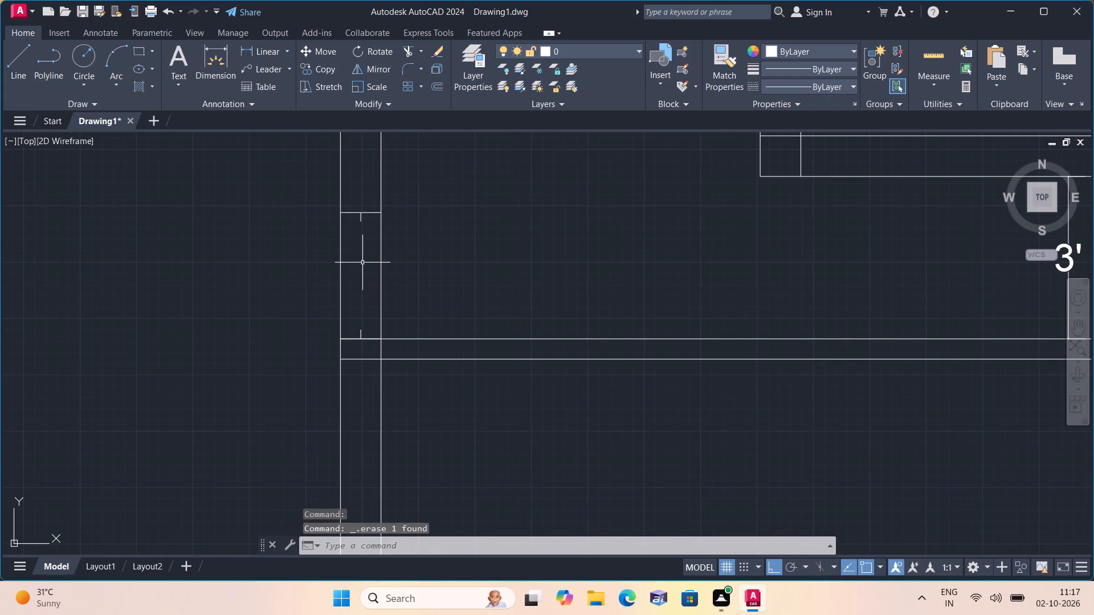
scroll(352, 317, up, 3)
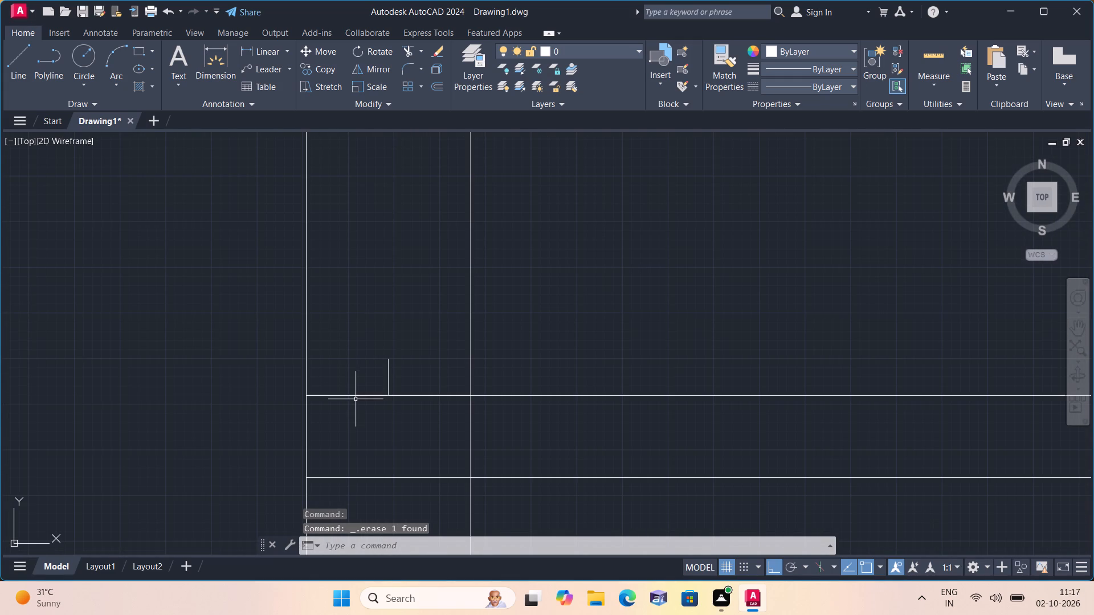
click(354, 395)
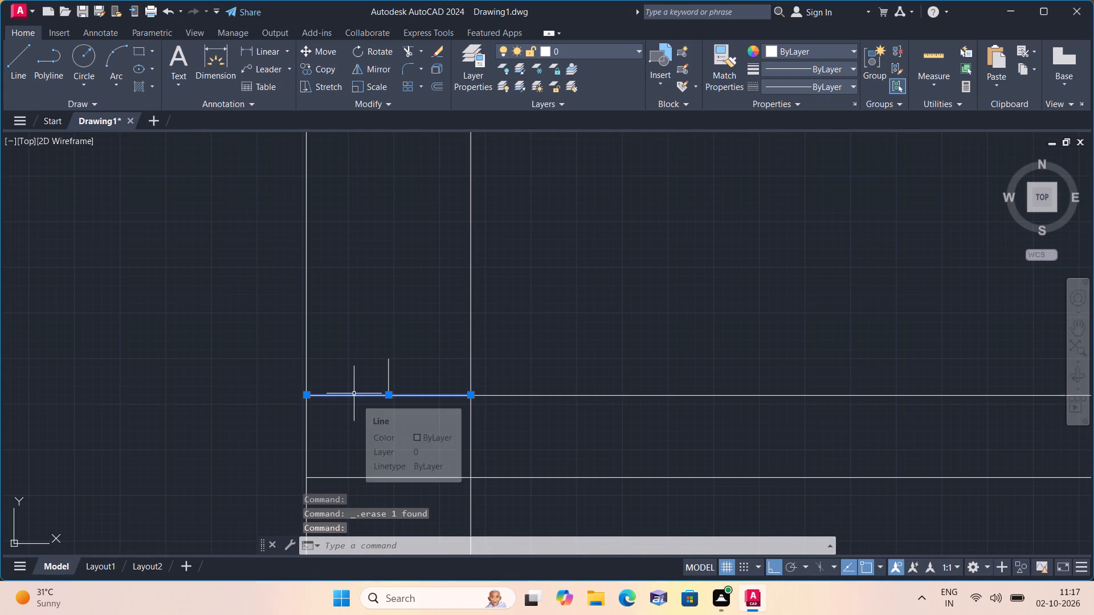
key(Delete)
Draw the door leaf as a 2' horizontal line into the passage from the top of the lower 2" stub.
text(l)
key(space)
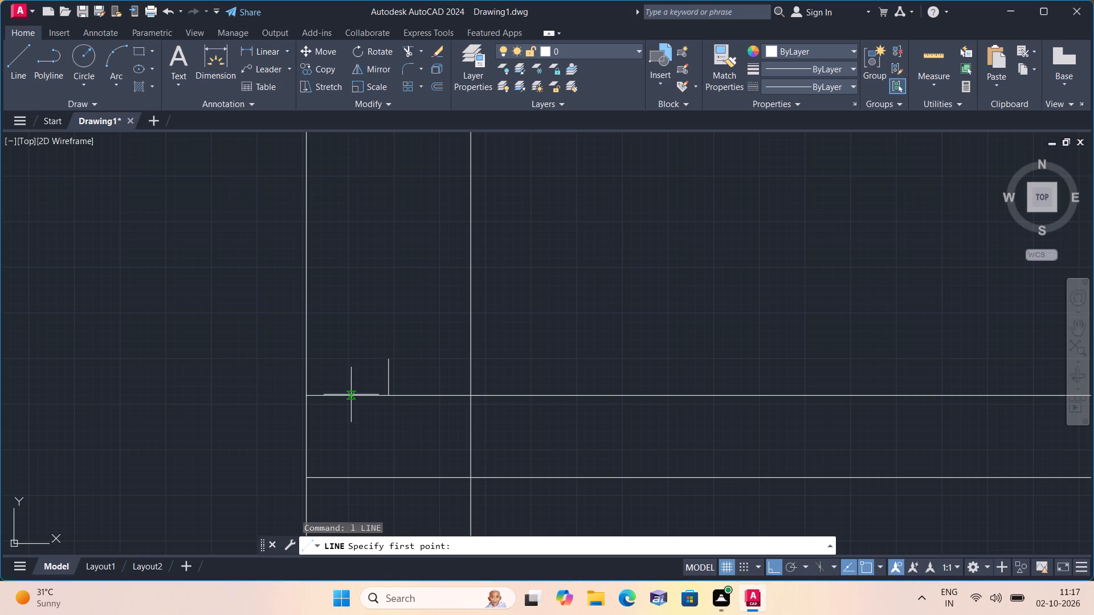
scroll(352, 394, down, 2)
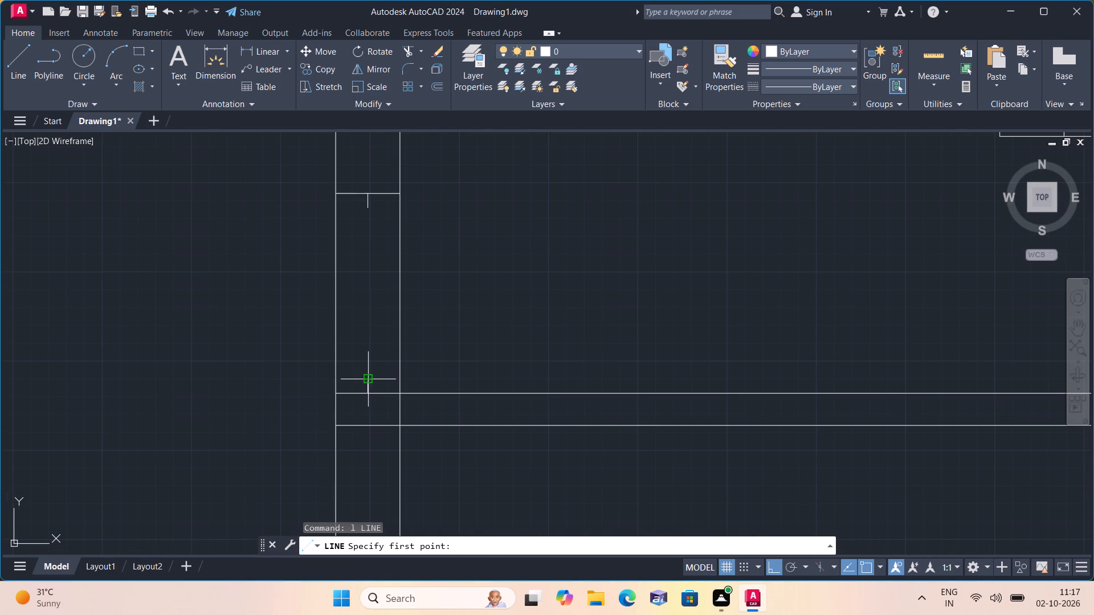
click(368, 378)
text(2')
key(space)
key(Escape)
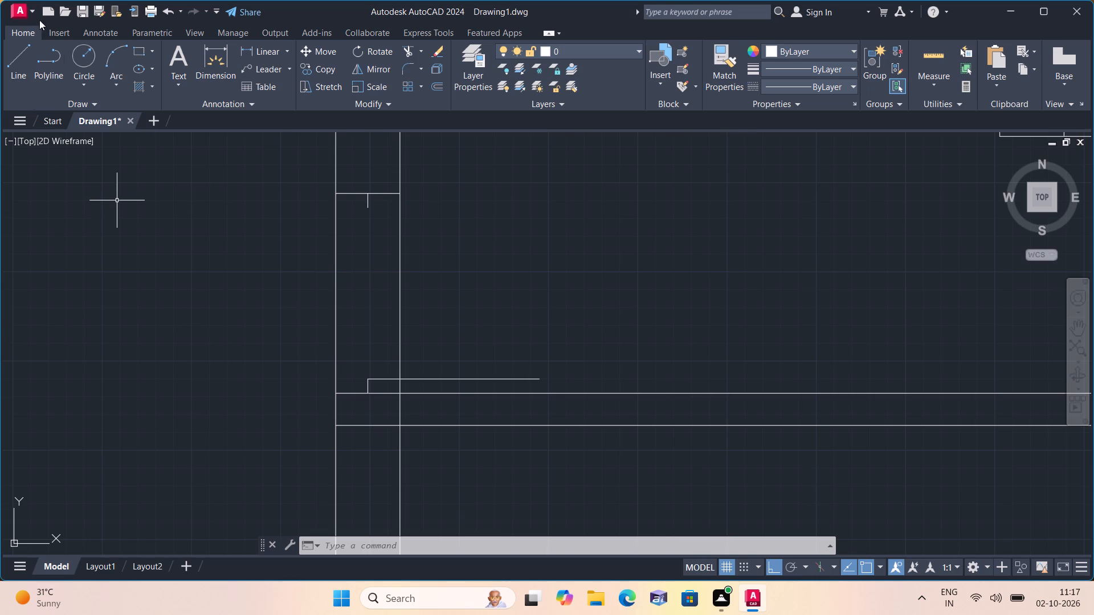
Draw the door swing as a Start, End, Direction arc from the leaf's free end to the upper stub, with a vertical start tangent.
click(115, 83)
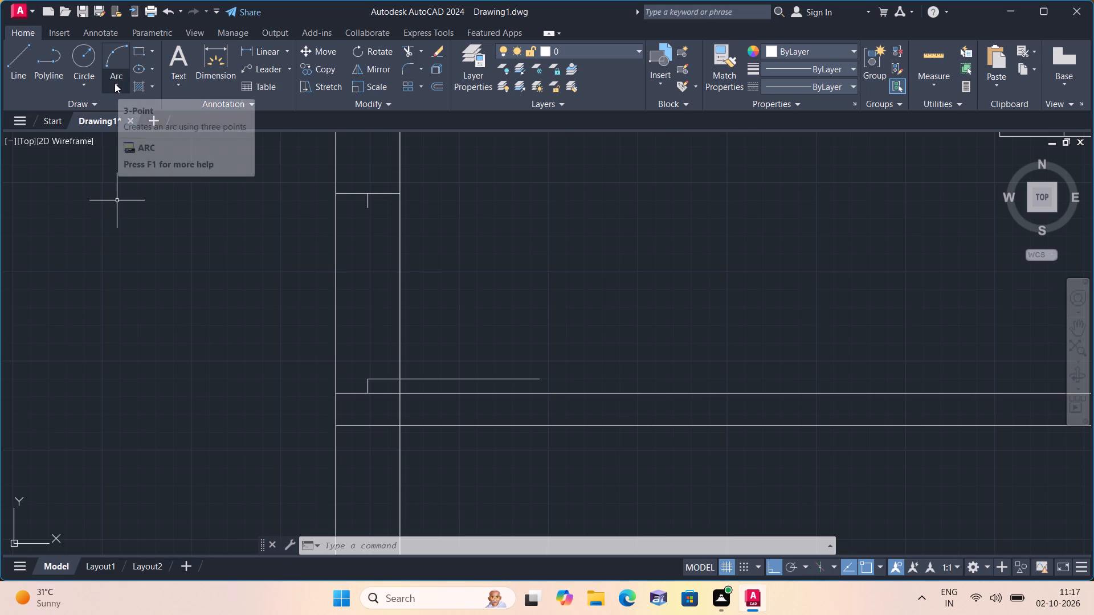
click(153, 255)
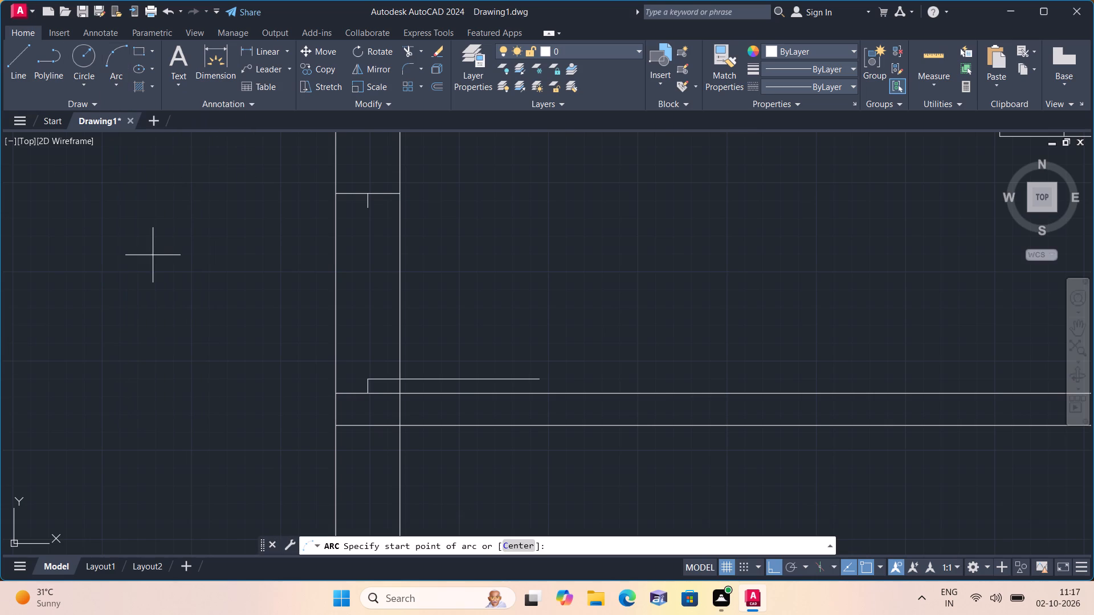
click(541, 378)
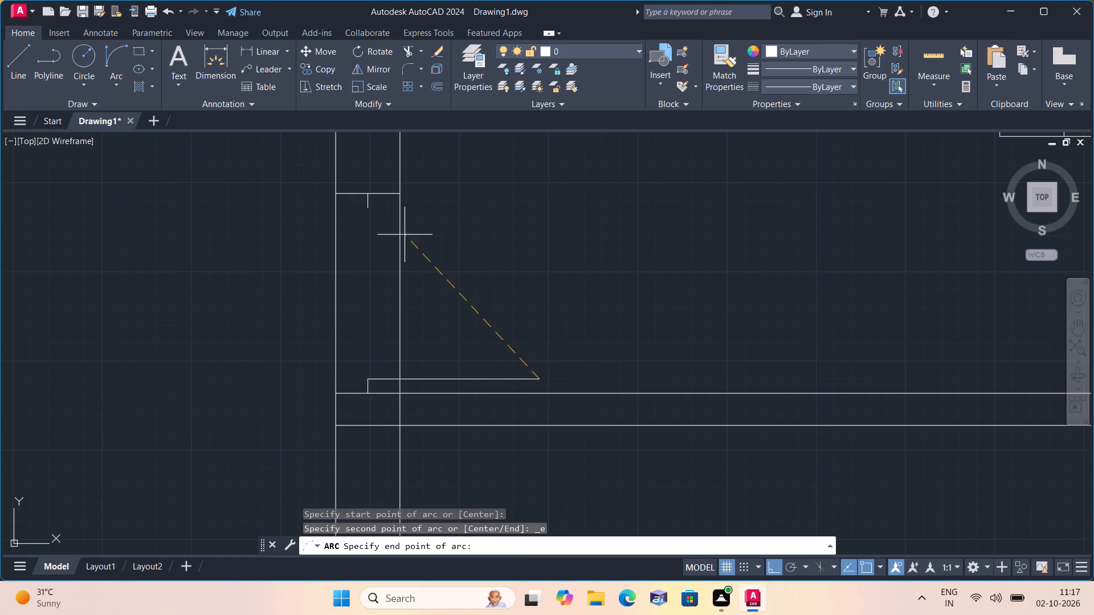
click(370, 209)
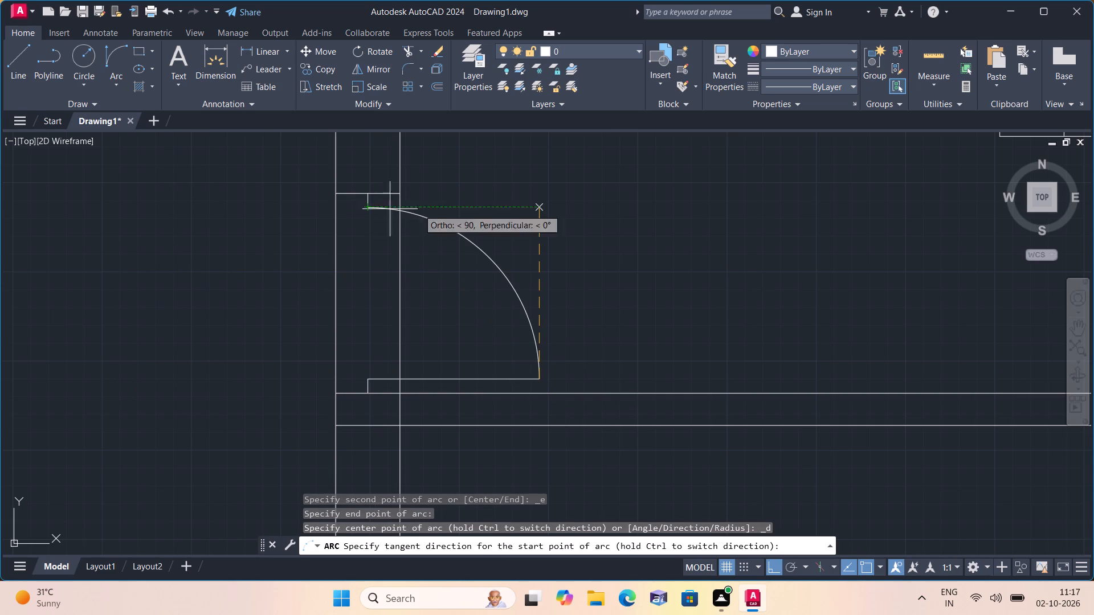
click(521, 206)
scroll(435, 302, down, 1)
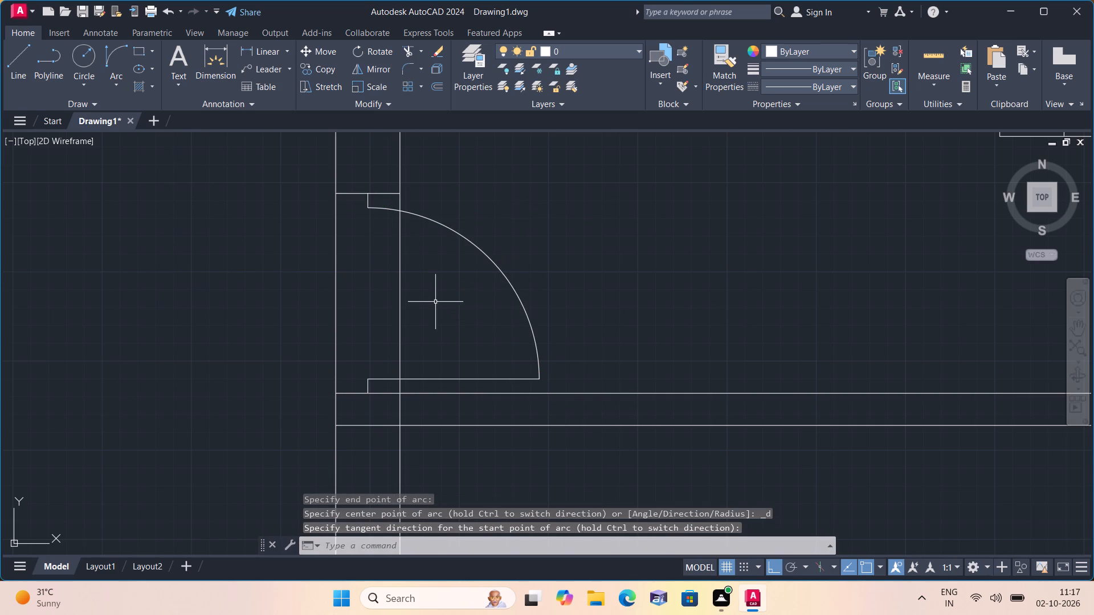
scroll(414, 354, up, 2)
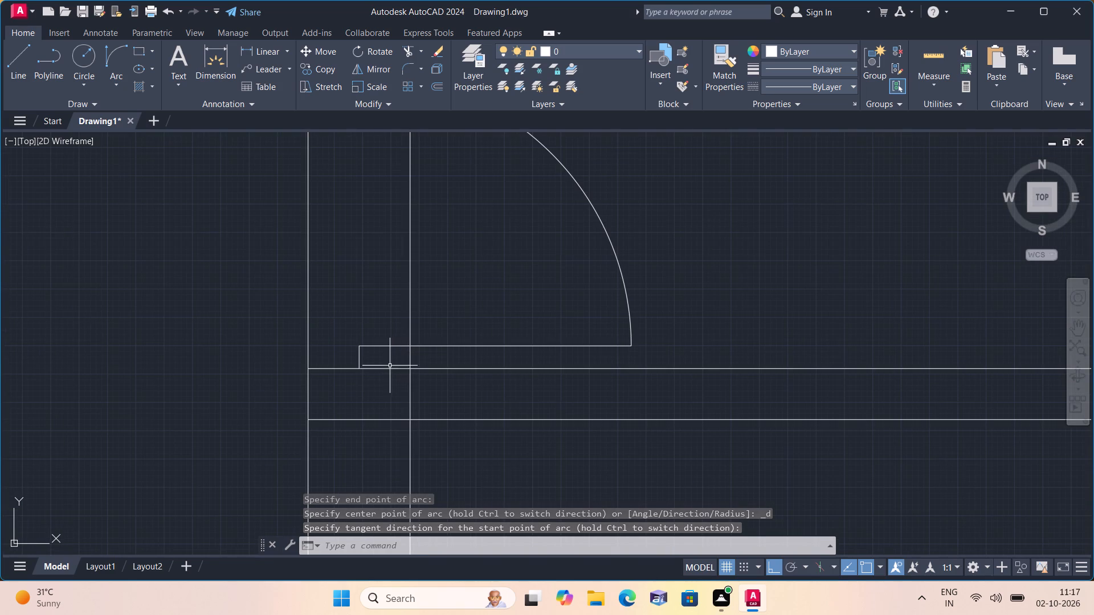
click(389, 367)
key(Escape)
scroll(373, 349, down, 3)
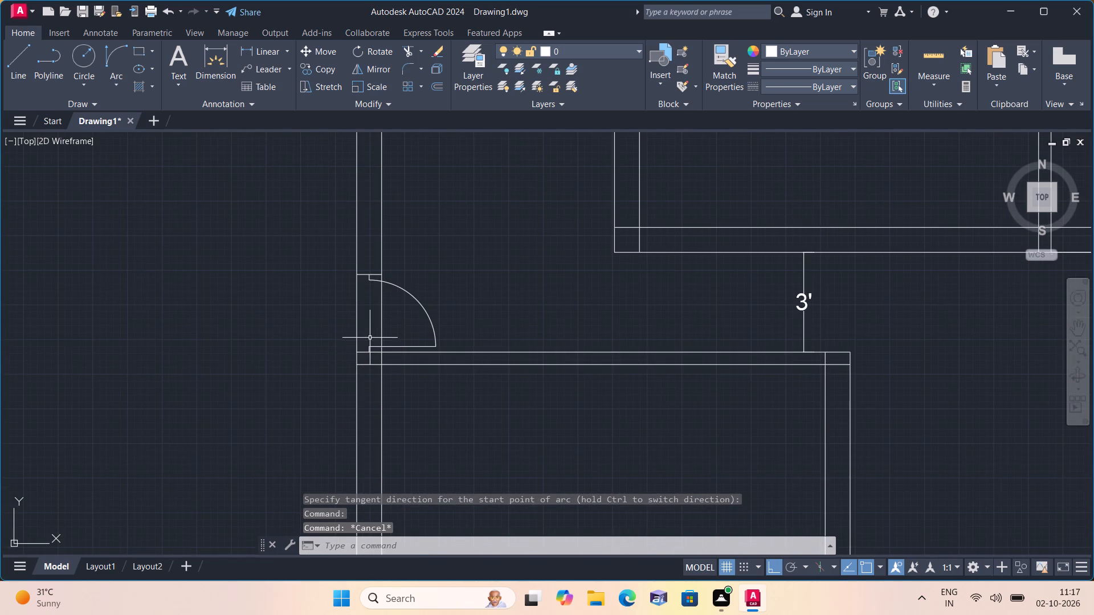
Trim both exterior wall lines across the 2' door opening and the leftover inner-face piece below the door leaf.
text(trim)
key(space)
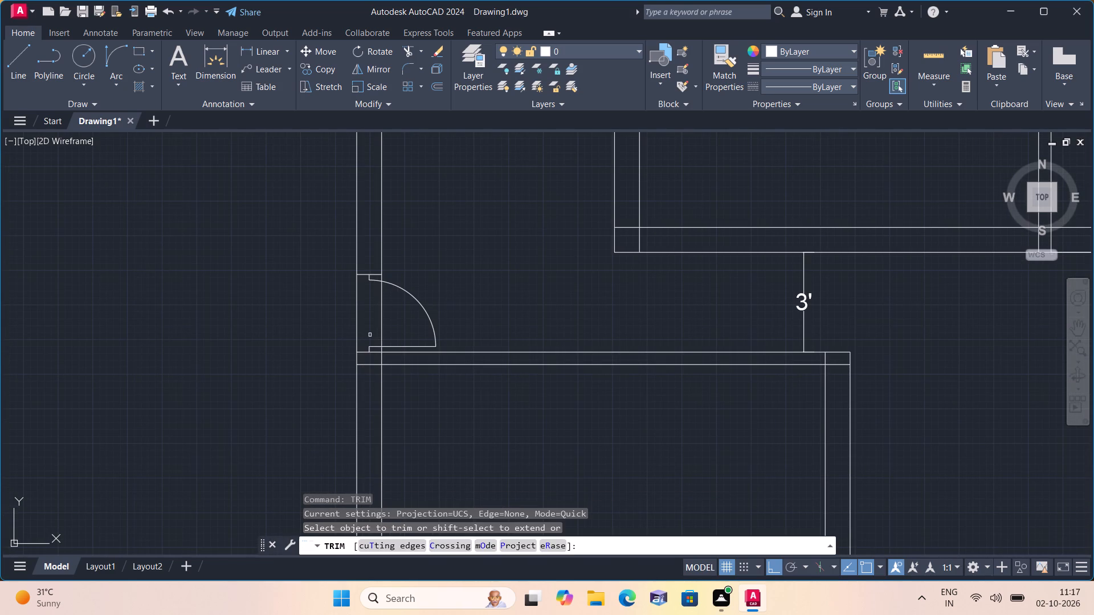
click(392, 320)
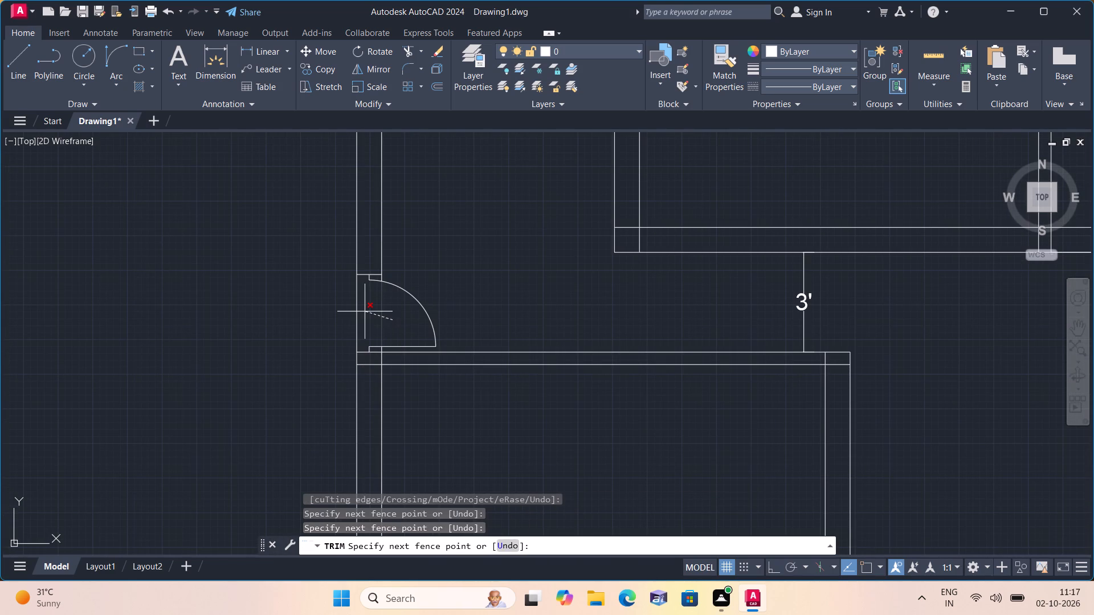
click(365, 311)
click(363, 311)
click(329, 305)
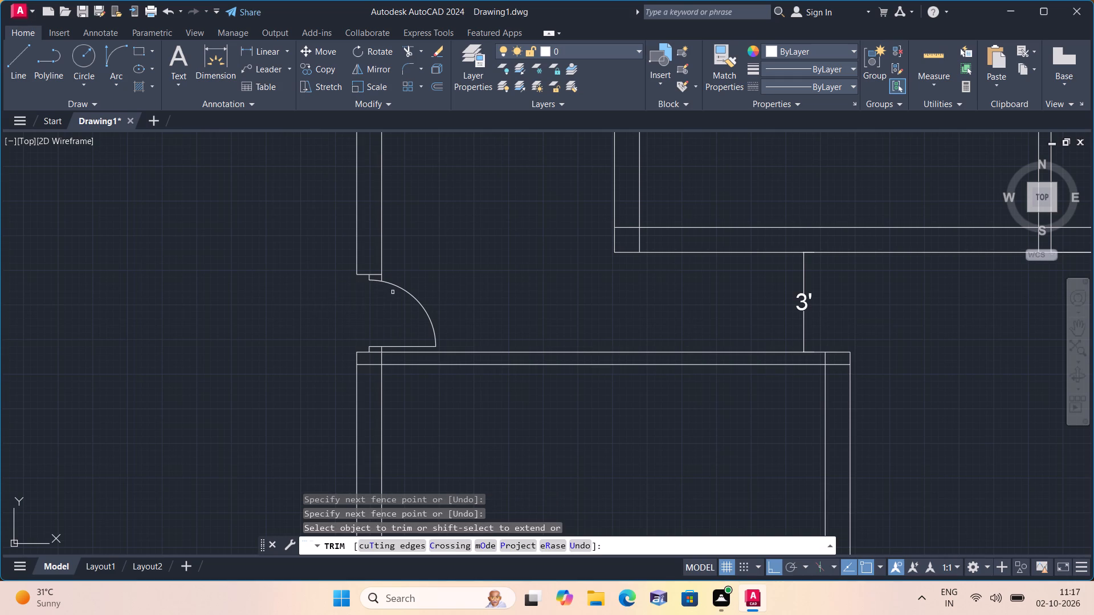
scroll(380, 269, up, 3)
click(379, 296)
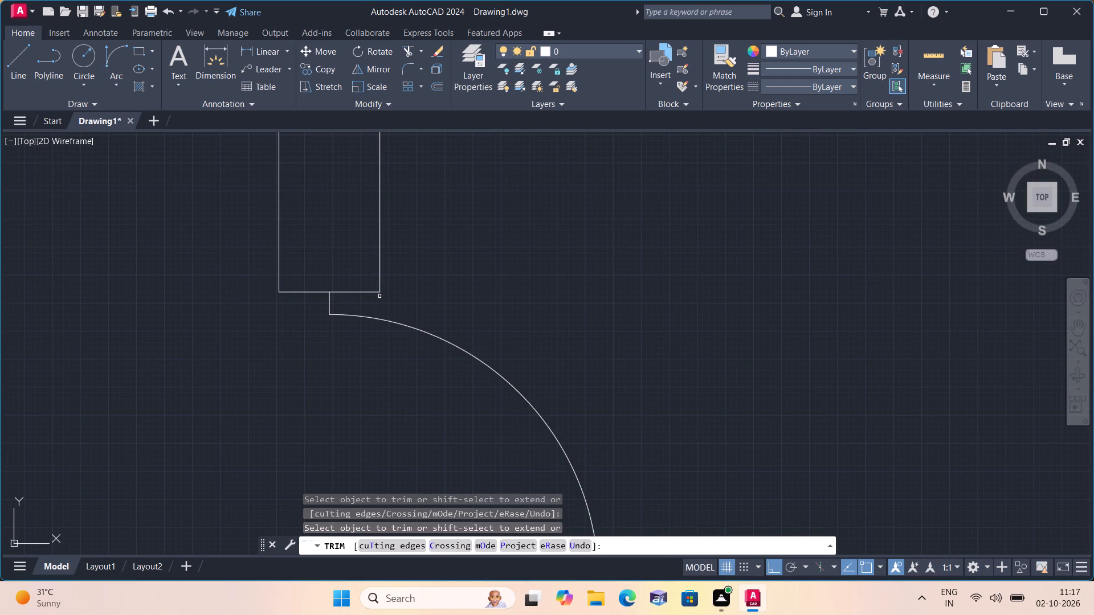
scroll(379, 296, down, 2)
middle_drag(343, 348, 291, 245)
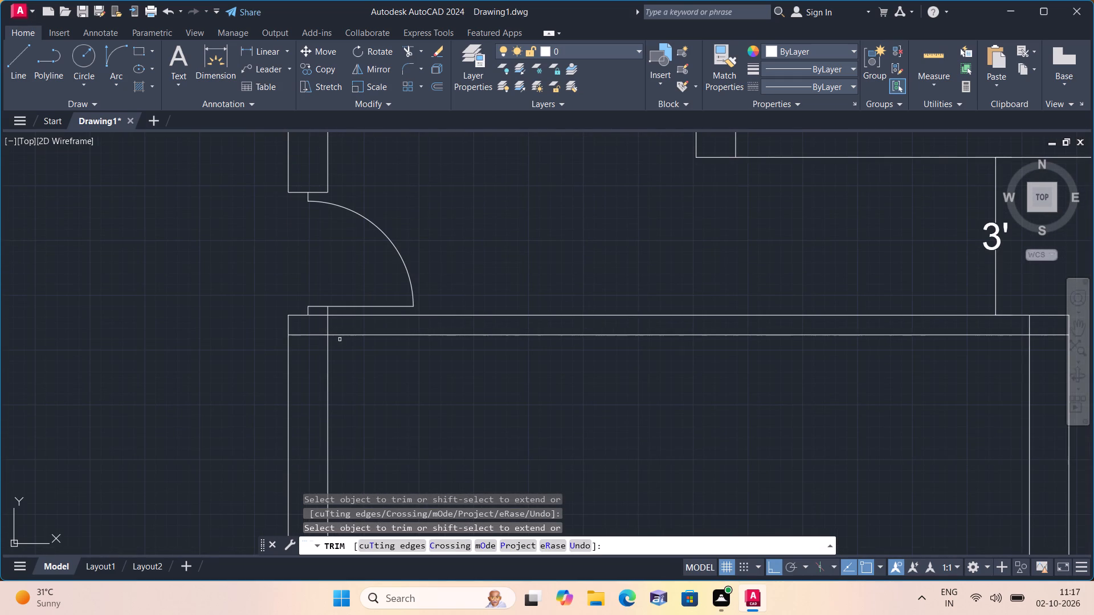
click(329, 310)
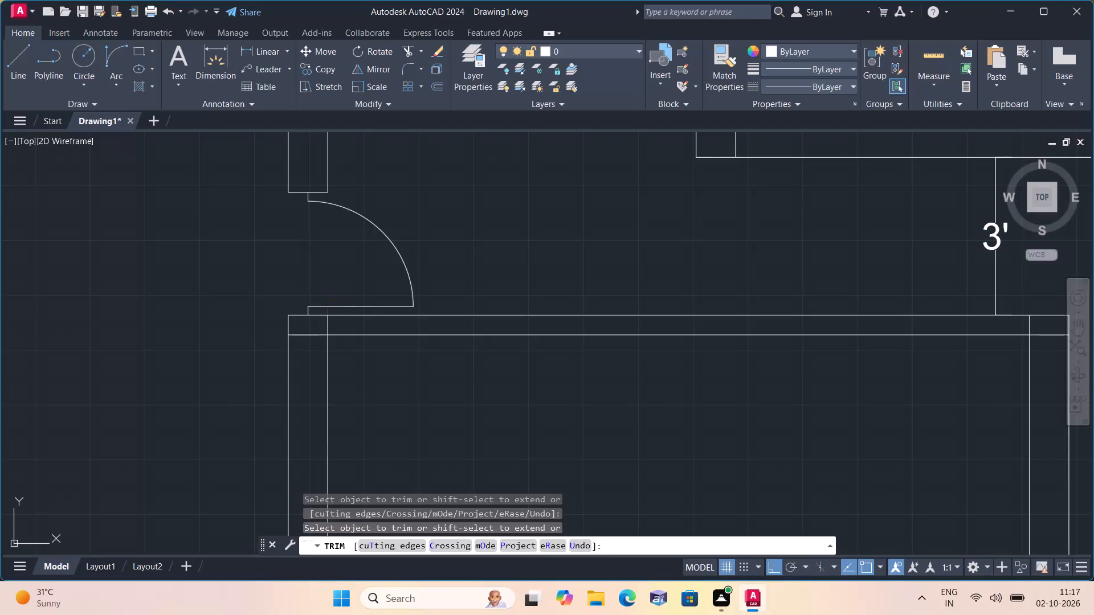
scroll(310, 288, down, 3)
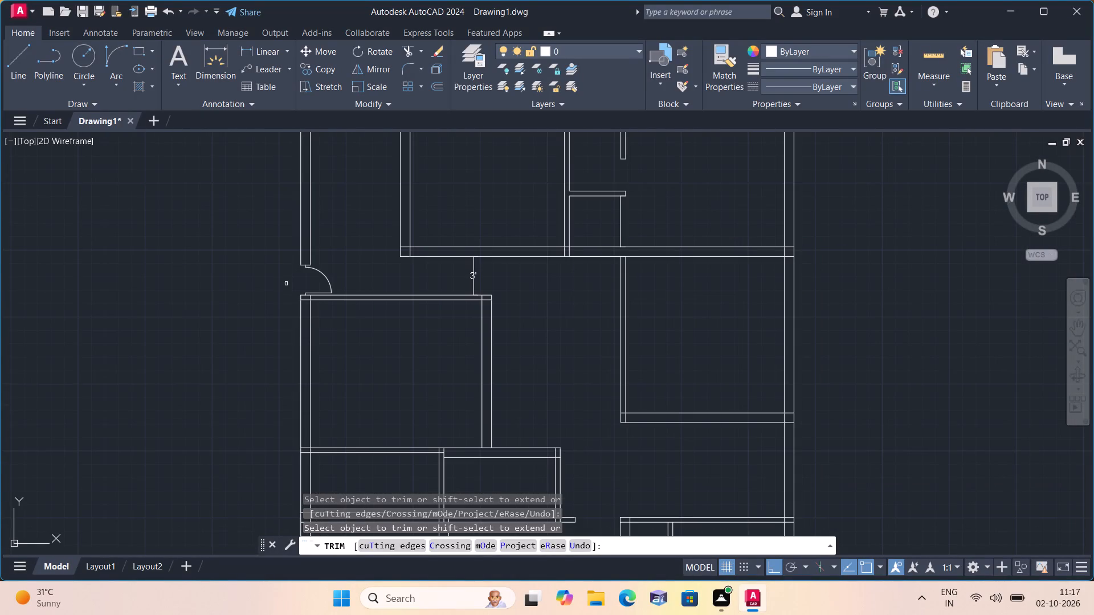
key(Escape)
Draw a helper line across the partition beside the small upper room, where it meets the long horizontal wall's upper line.
middle_drag(268, 257, 222, 304)
scroll(362, 288, down, 1)
middle_drag(338, 297, 304, 317)
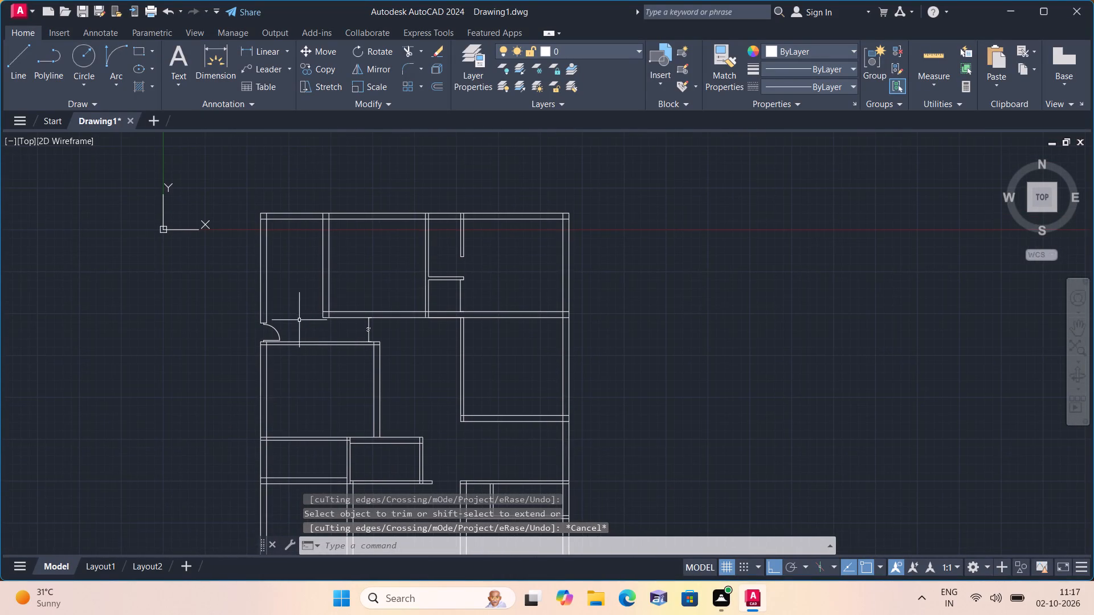
key(l)
key(space)
scroll(429, 307, up, 4)
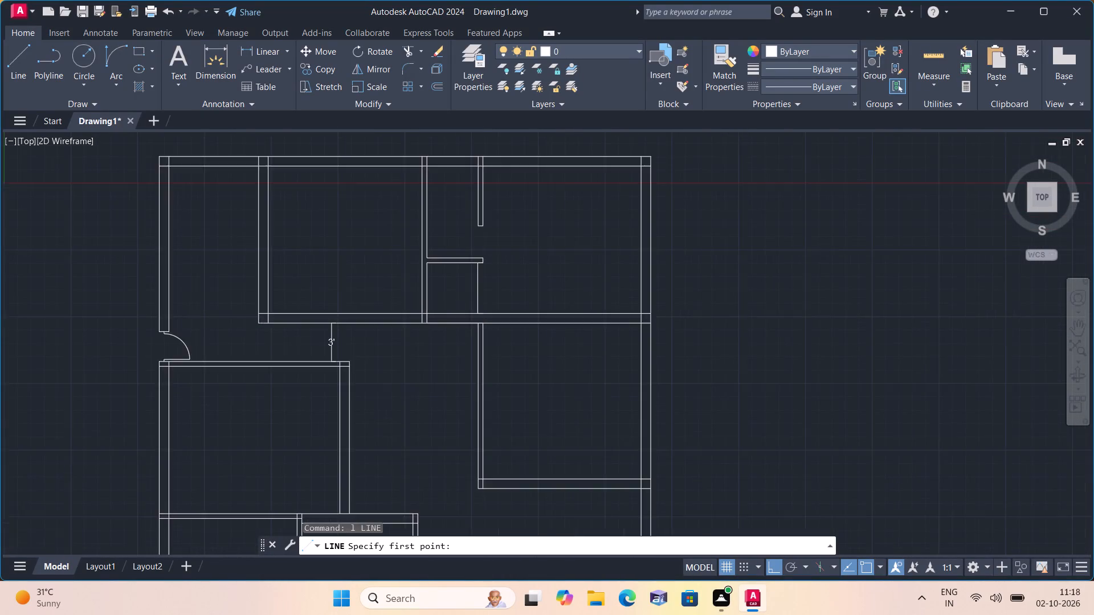
click(423, 320)
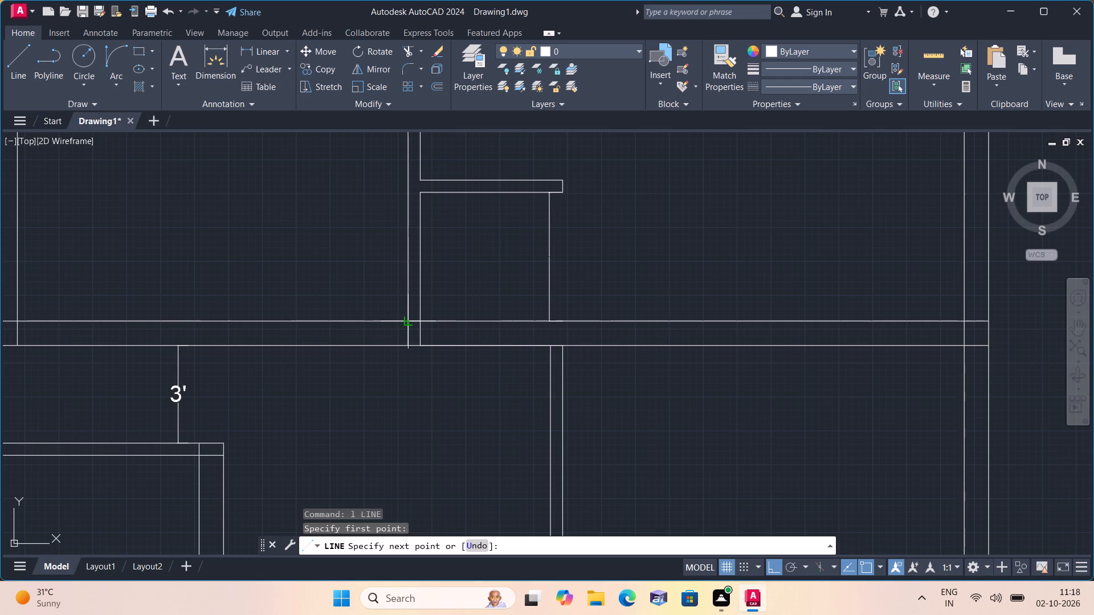
click(407, 320)
key(space)
Draw consecutive 2", 2' and 2" vertical line segments upward from the helper line's midpoint inside the partition.
scroll(406, 320, up, 4)
key(space)
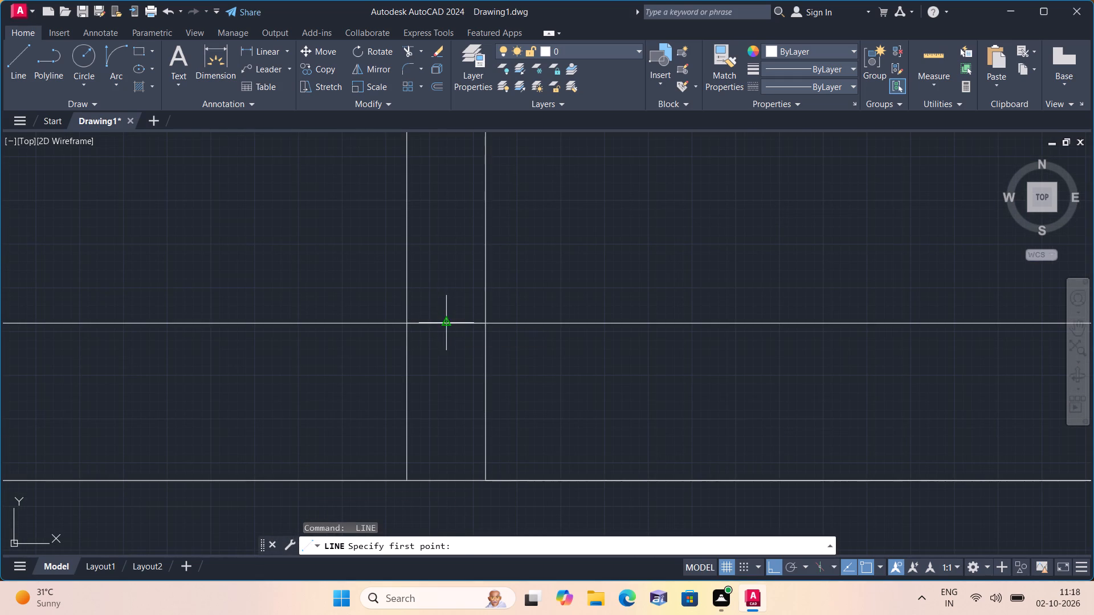
click(444, 319)
scroll(441, 278, down, 2)
key(2)
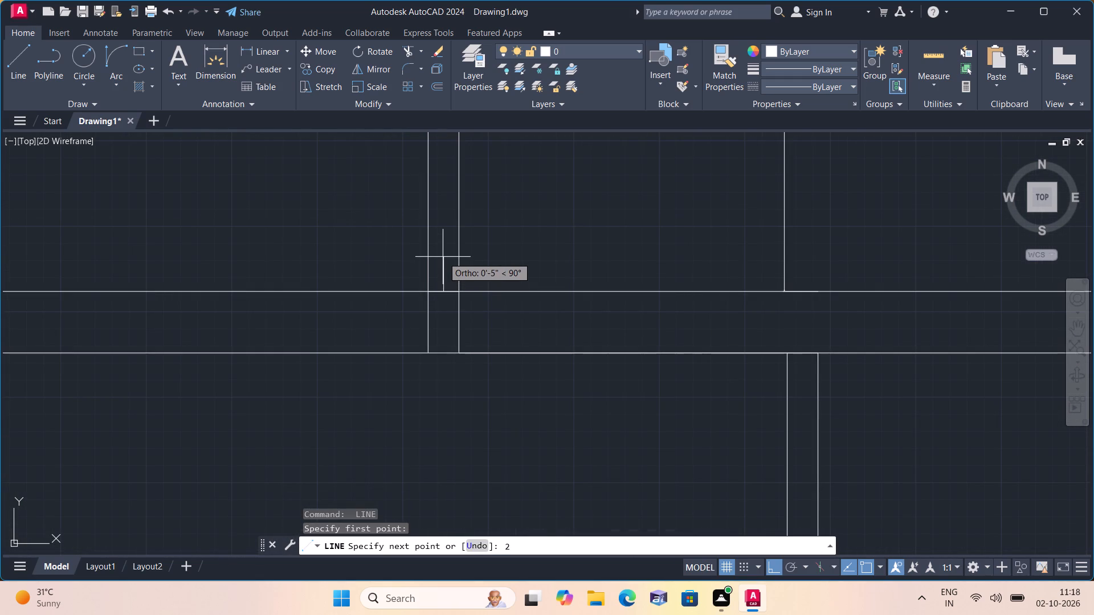
key(shift+quotedbl)
key(space)
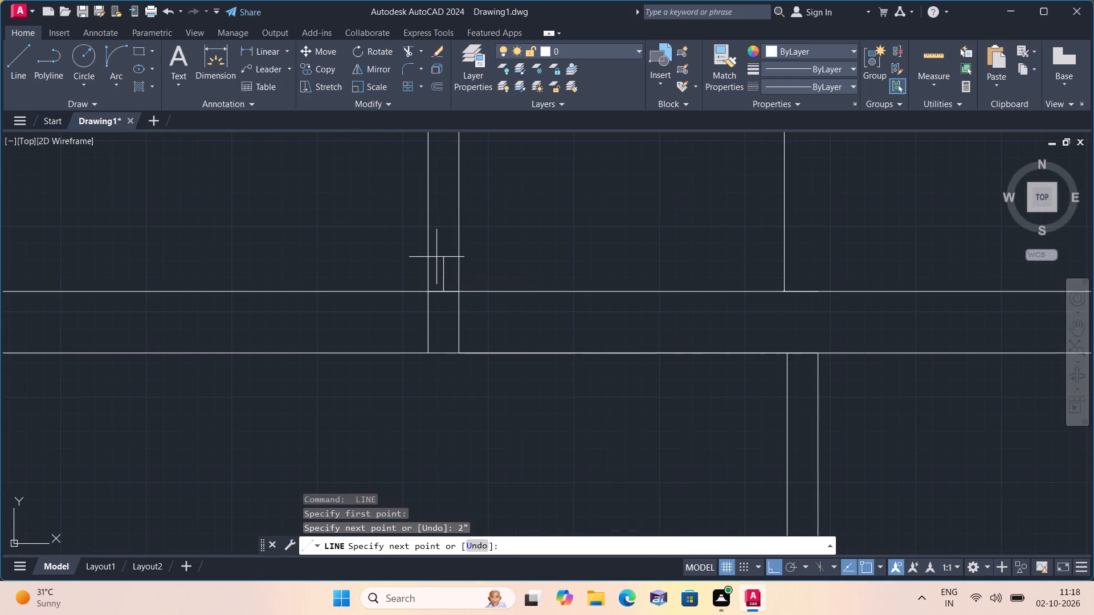
scroll(449, 175, up, 1)
scroll(444, 173, down, 1)
middle_drag(444, 173, 470, 254)
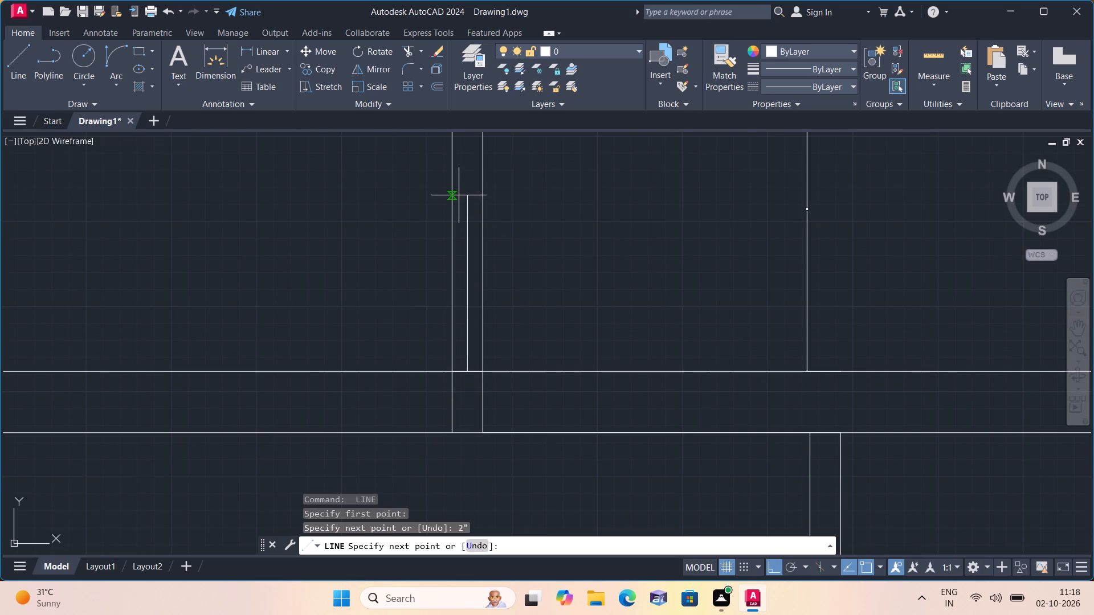
text(2')
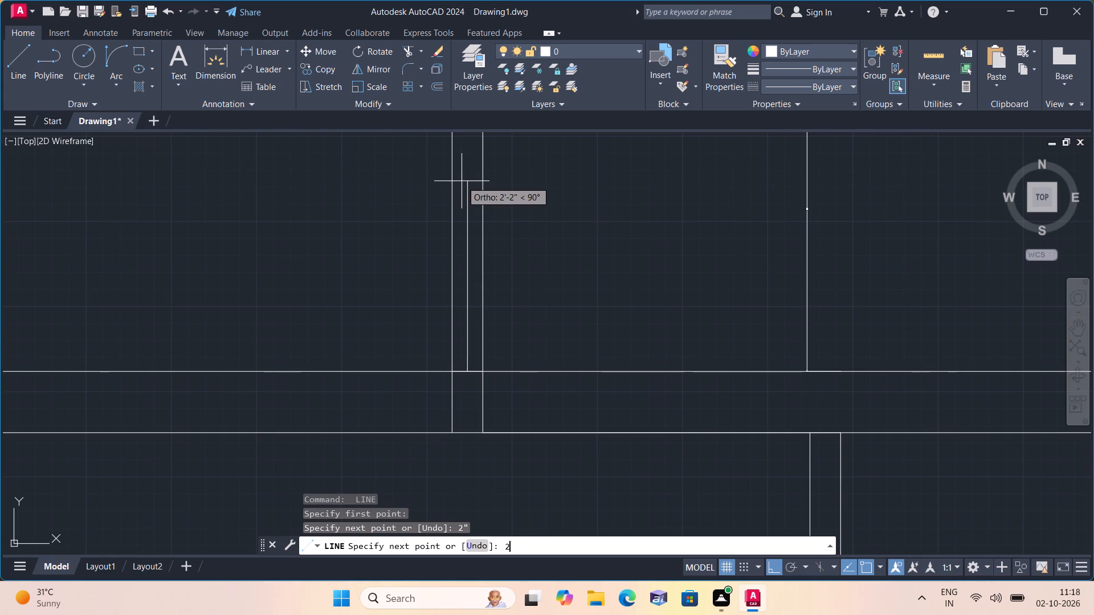
key(space)
middle_drag(461, 187, 486, 302)
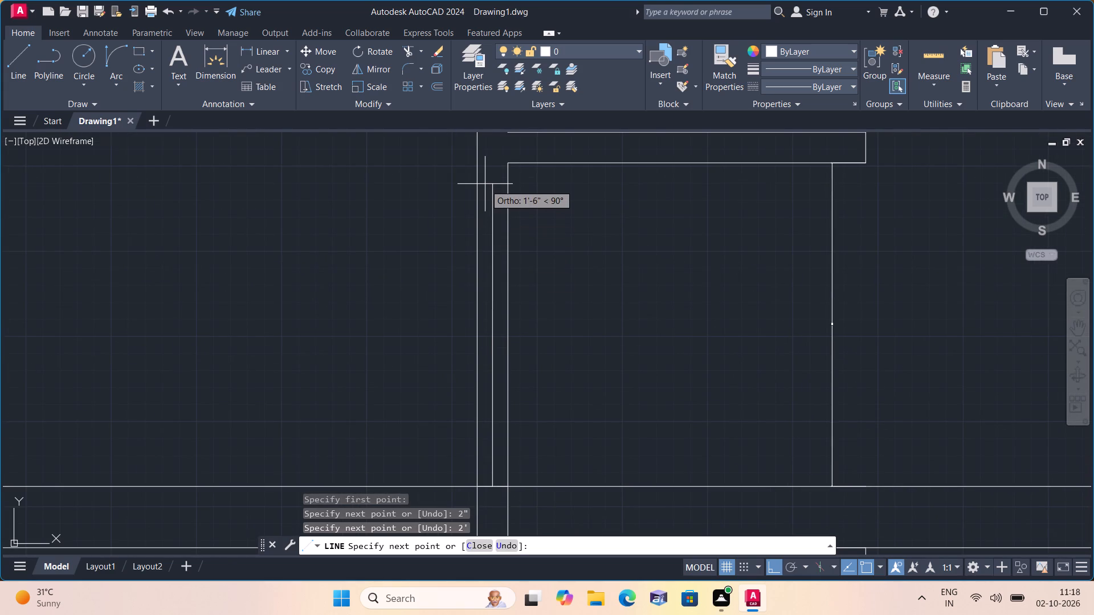
text(2")
key(space)
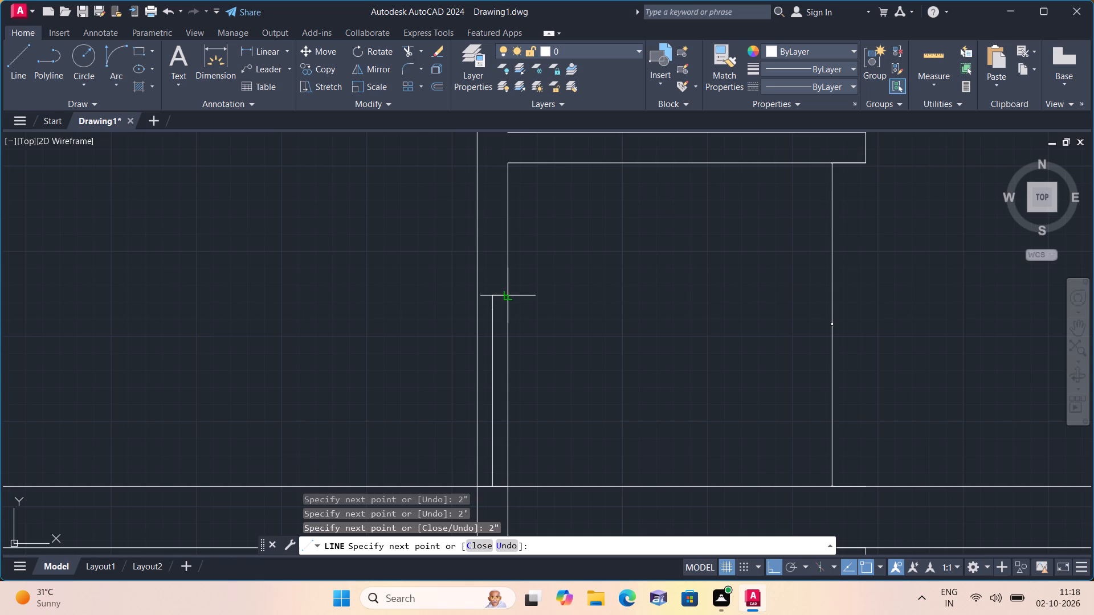
Draw lines from the top of the upper 2" segment to both faces of the partition, closing the door jamb.
click(507, 297)
key(space)
scroll(502, 298, up, 2)
key(space)
click(477, 296)
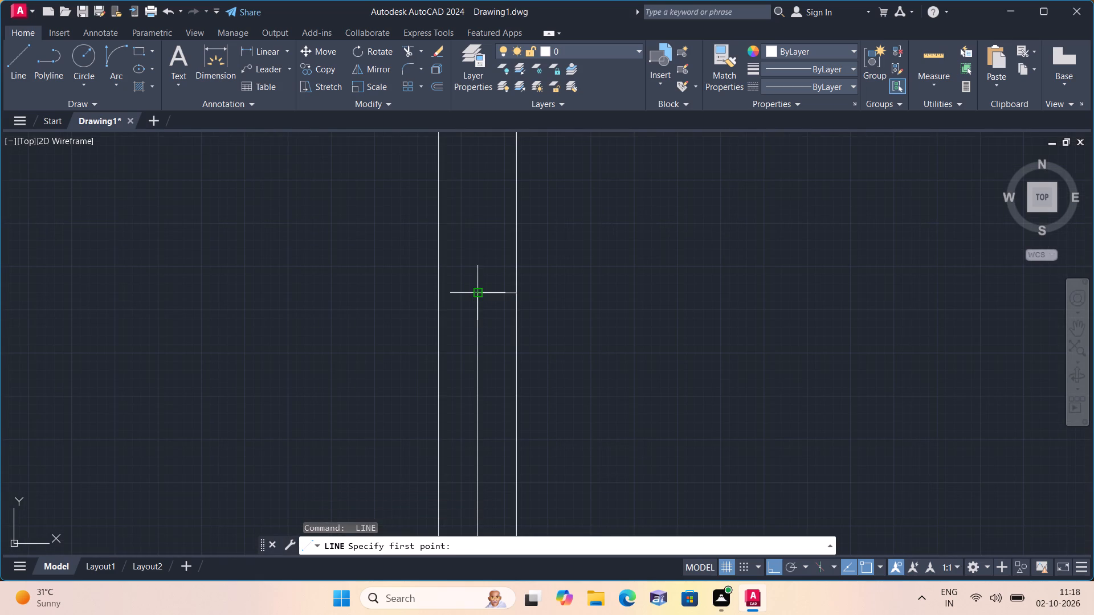
click(438, 290)
key(space)
Erase the 2' middle segment and the helper line across the partition, keeping both 2" stubs.
scroll(438, 290, down, 3)
middle_drag(438, 297, 433, 253)
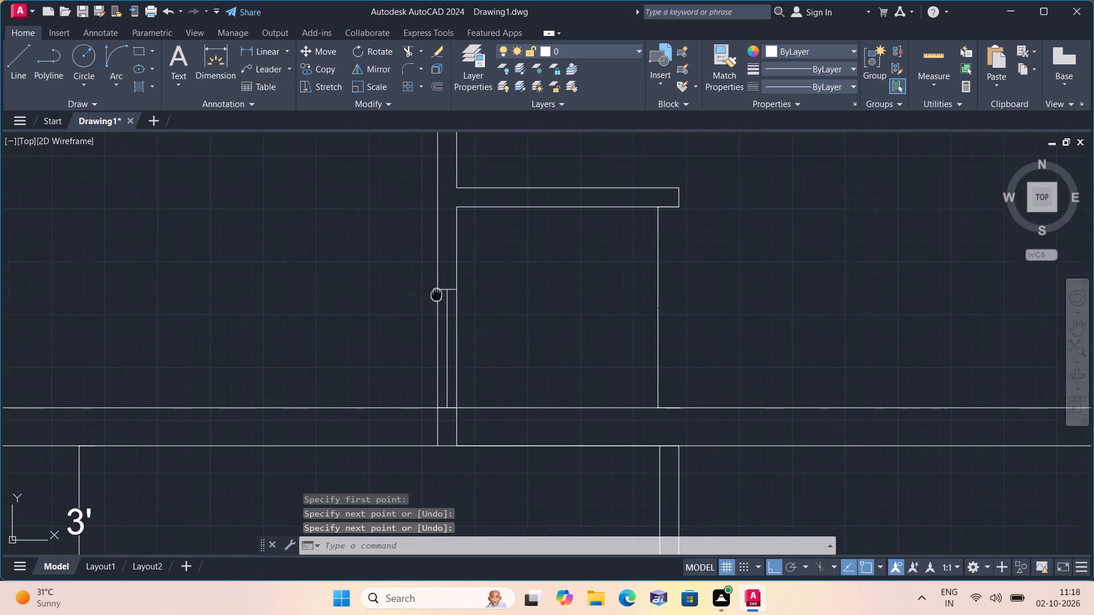
middle_drag(433, 253, 436, 237)
click(447, 276)
scroll(456, 347, up, 4)
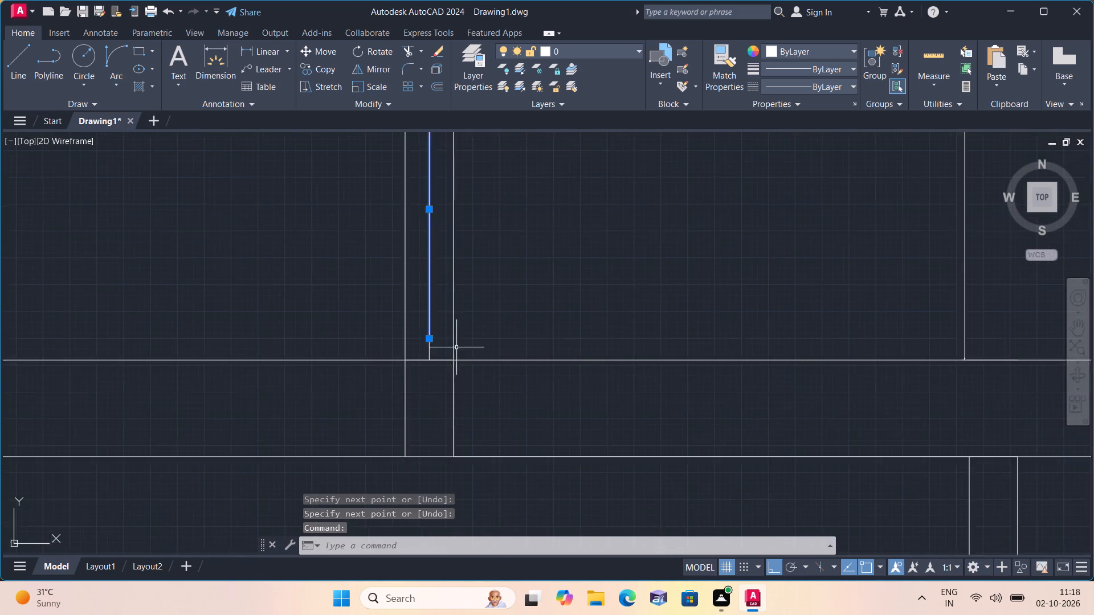
click(435, 368)
scroll(421, 318, down, 3)
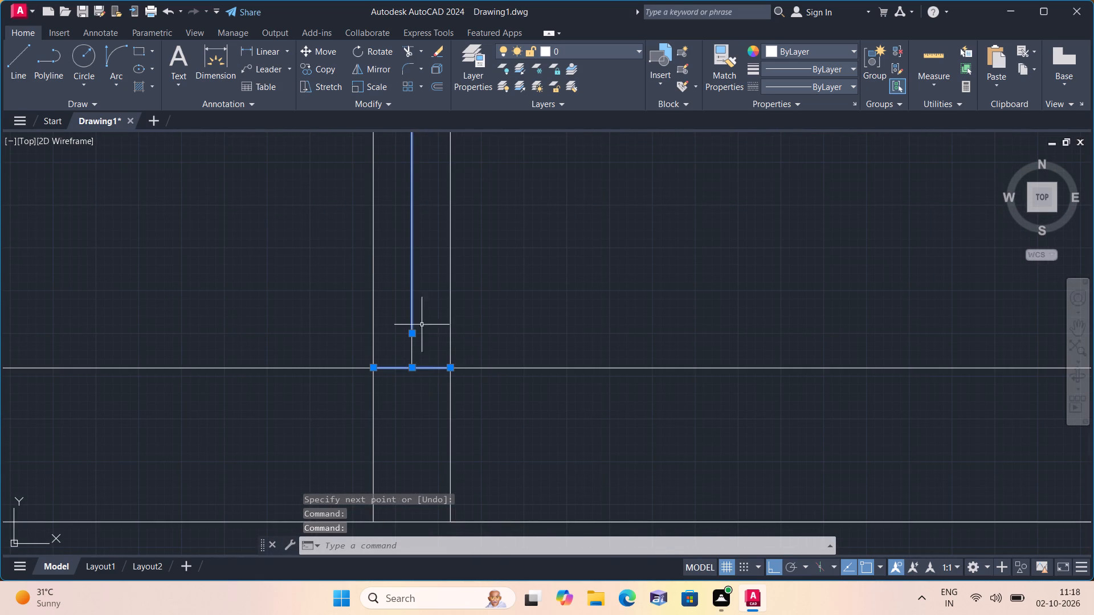
key(Delete)
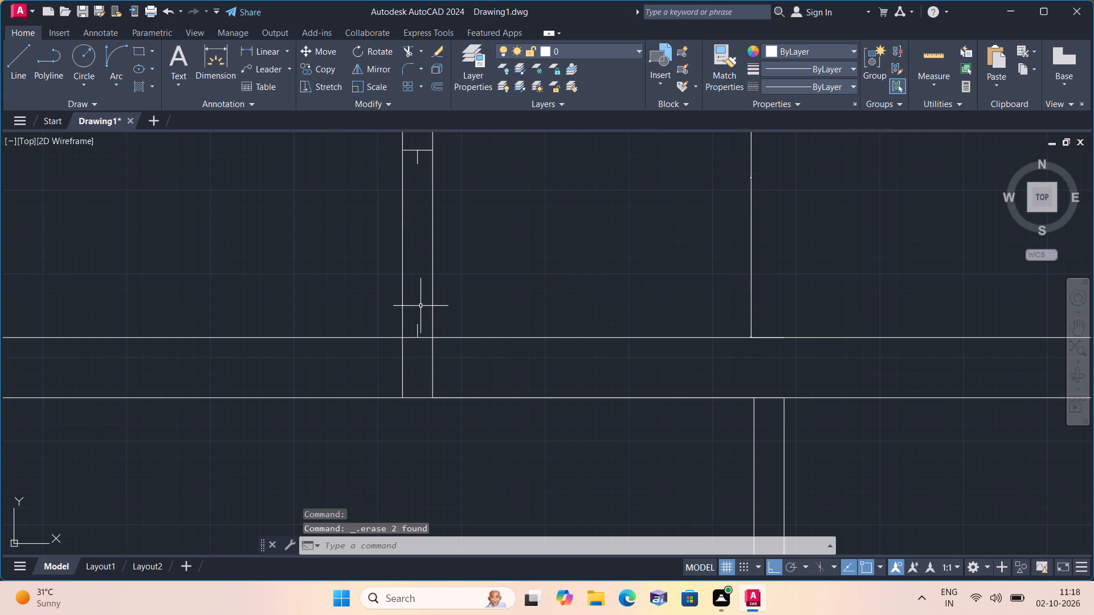
Trim both partition wall lines between the jamb line and the long horizontal wall to open the doorway.
text(tr)
key(i)
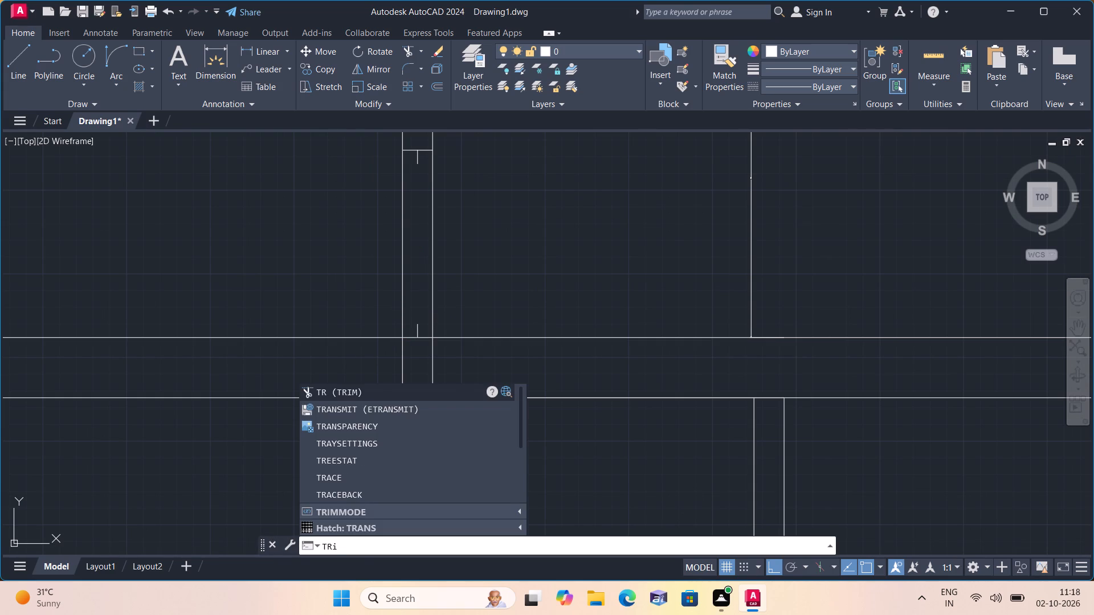
text(m)
key(space)
click(360, 257)
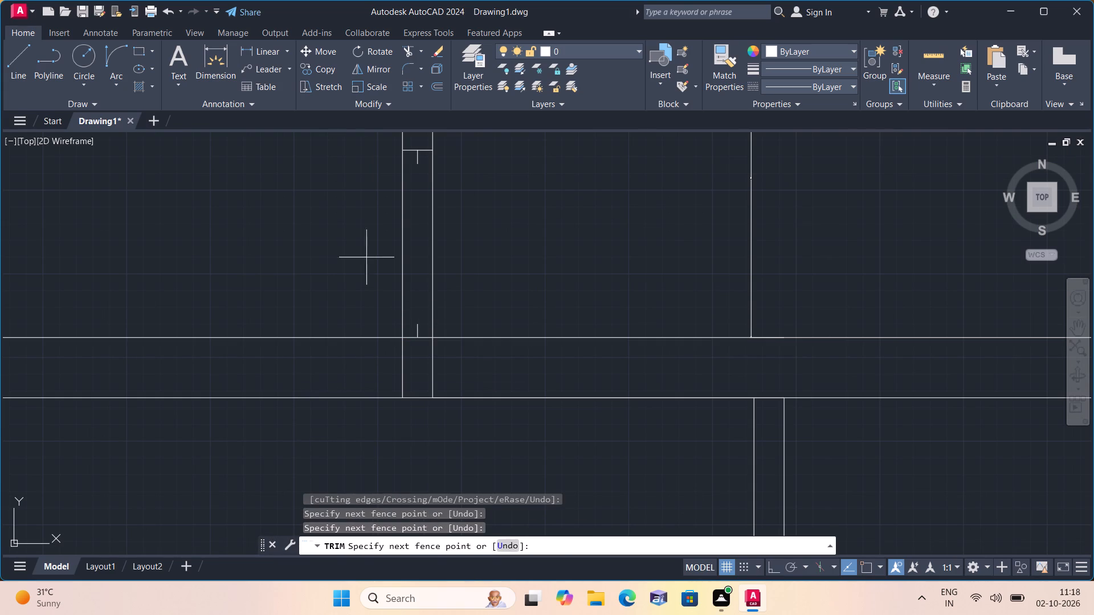
click(439, 248)
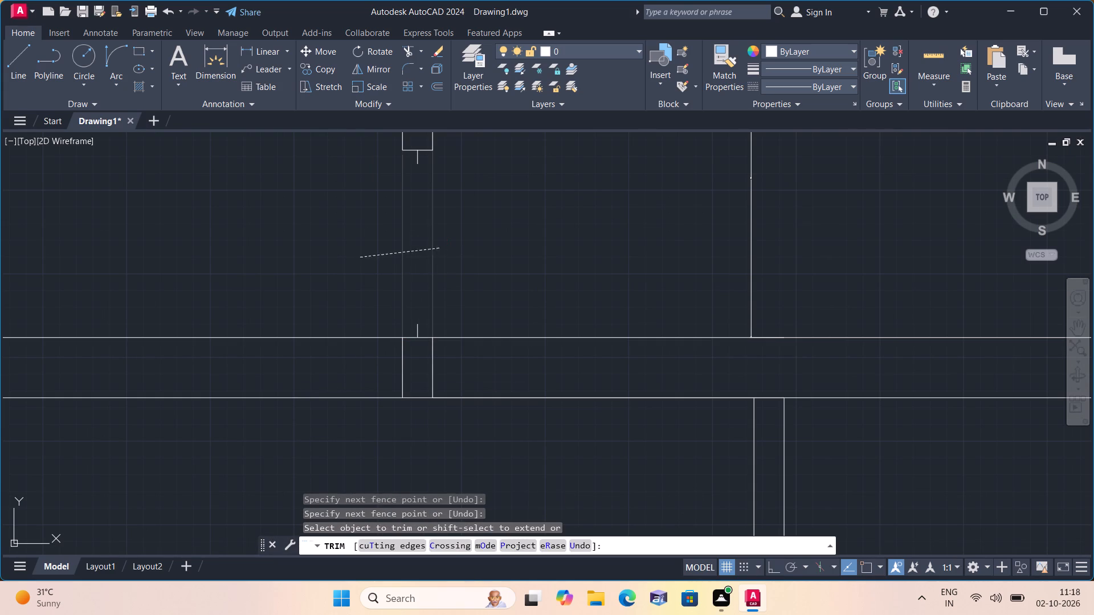
key(space)
Draw the door leaf as a 2' horizontal line from the top of the lower 2" stub into the room west of the partition.
scroll(439, 248, down, 2)
key(l)
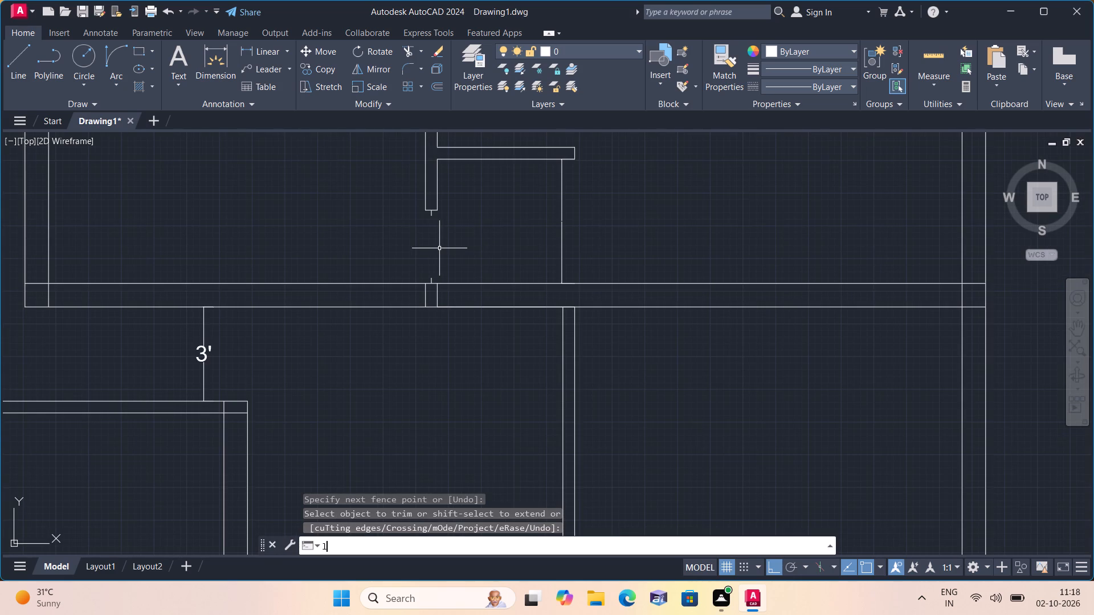
key(space)
scroll(440, 274, up, 2)
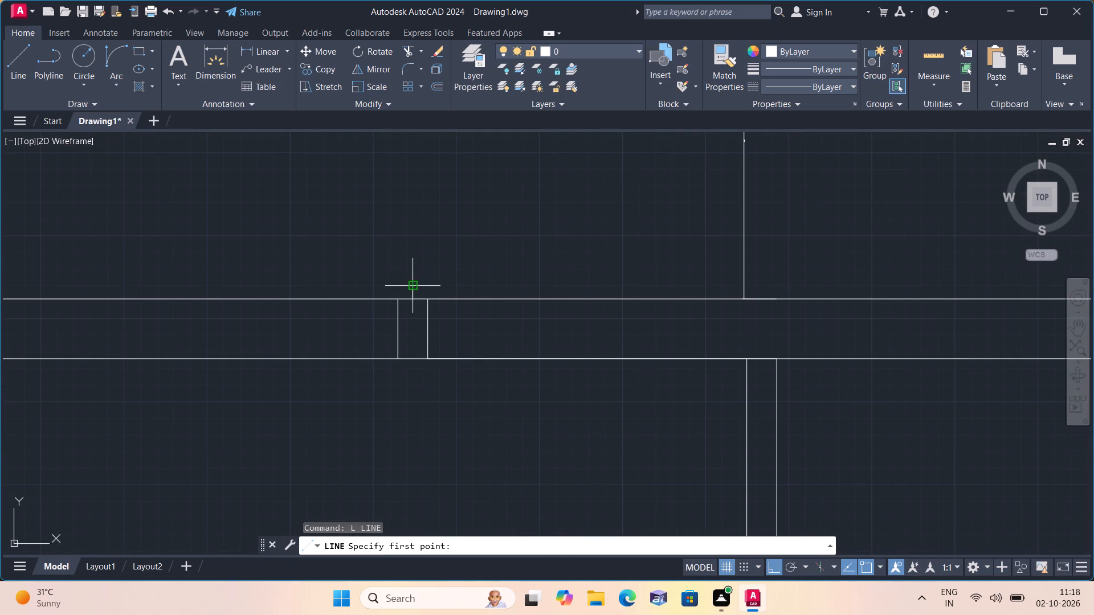
click(413, 284)
scroll(342, 270, down, 2)
text(2')
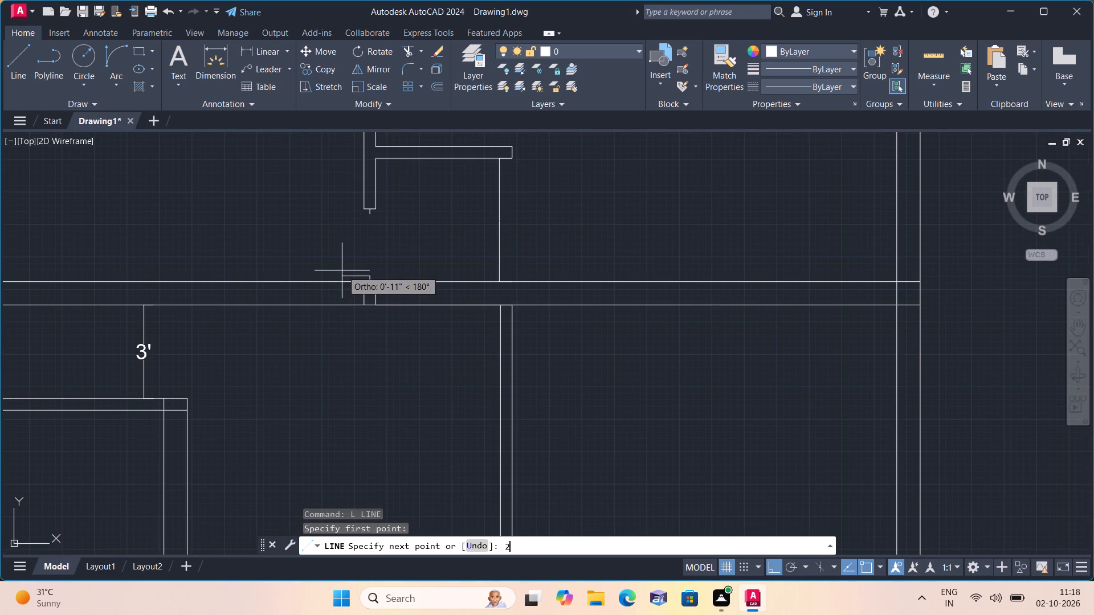
key(space)
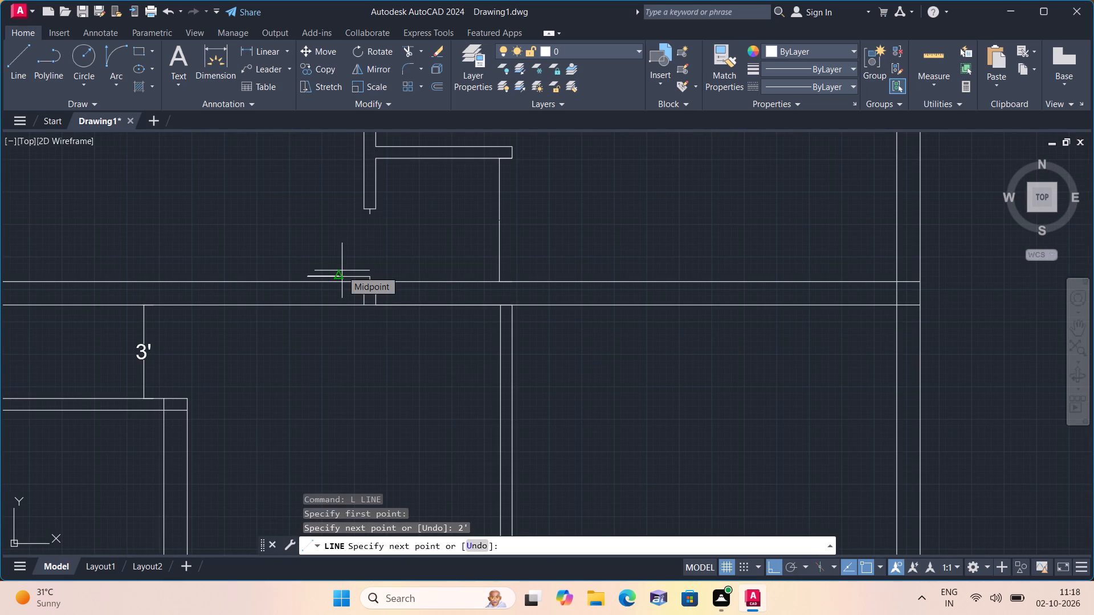
key(Escape)
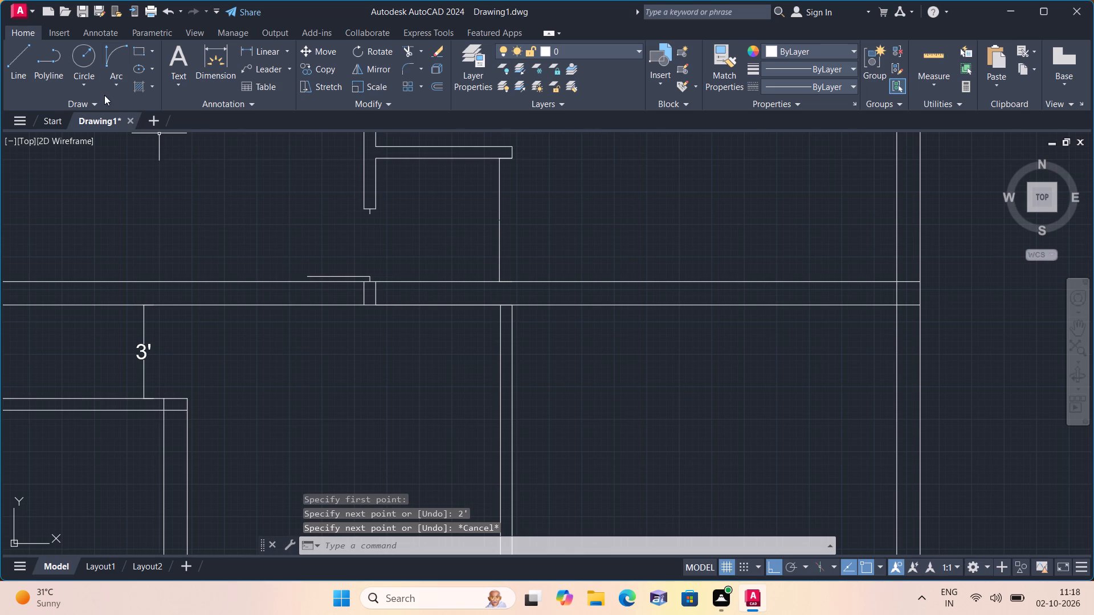
Draw the door swing as a Start, End, Direction arc from the leaf's free end to the upper stub, with a vertical start tangent.
click(112, 85)
click(169, 255)
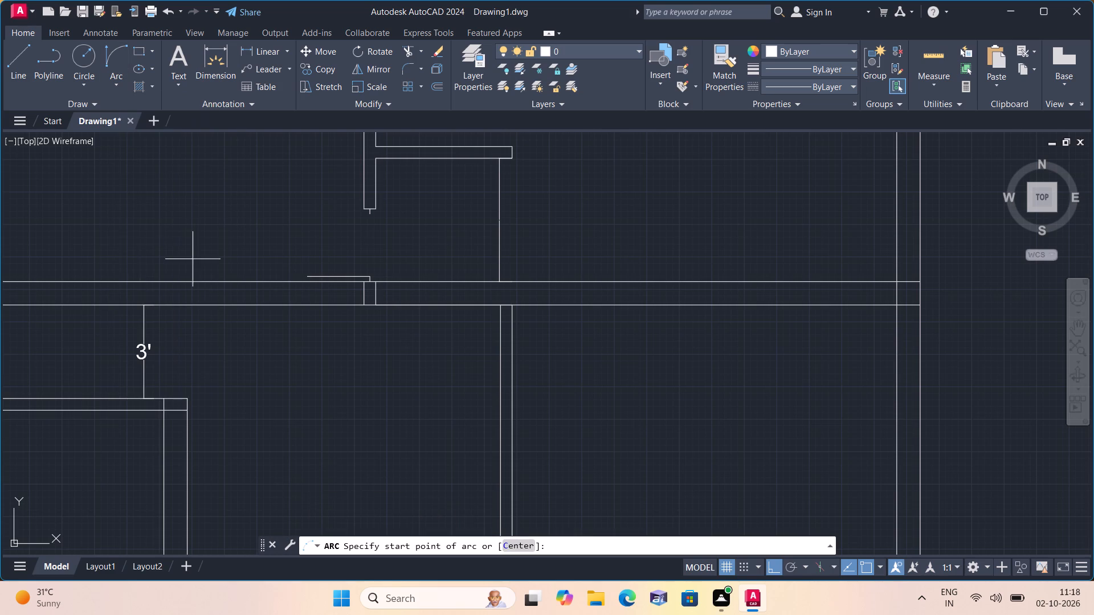
click(306, 274)
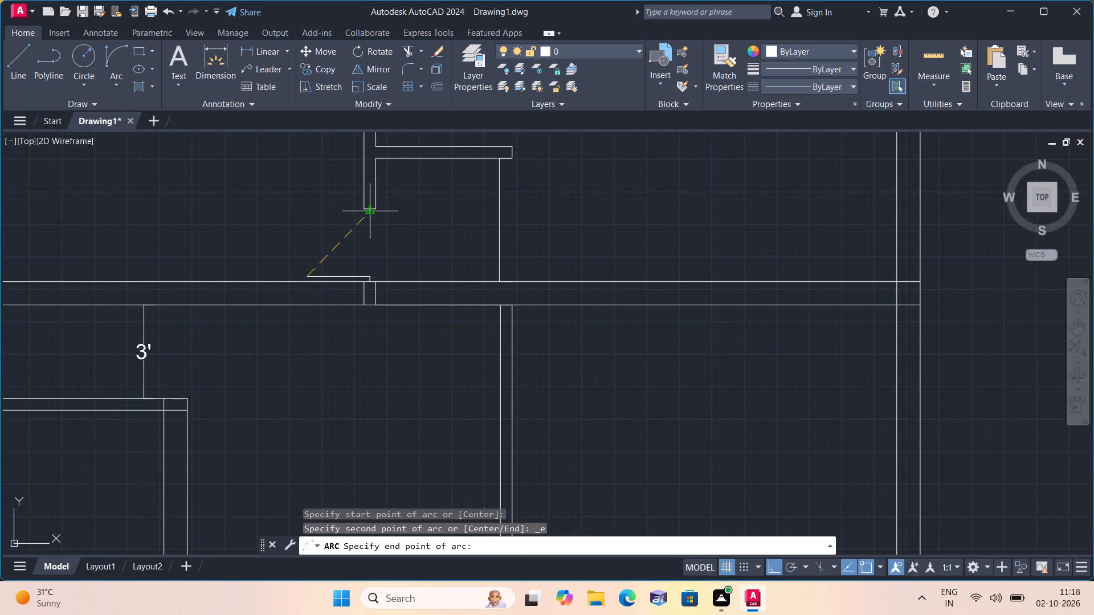
scroll(369, 224, up, 3)
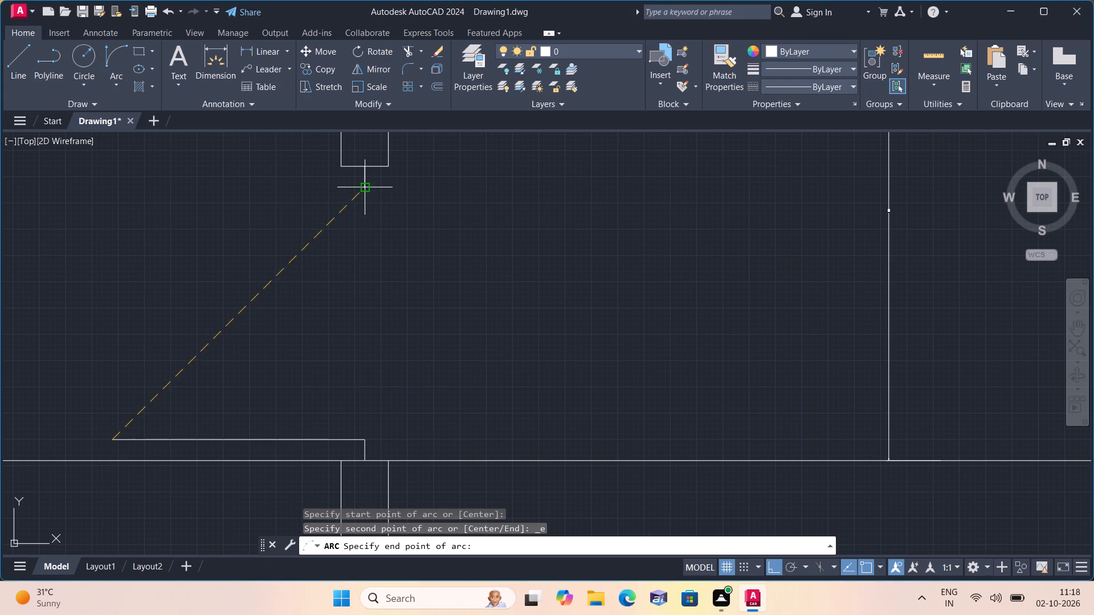
click(364, 187)
click(260, 185)
scroll(260, 185, down, 3)
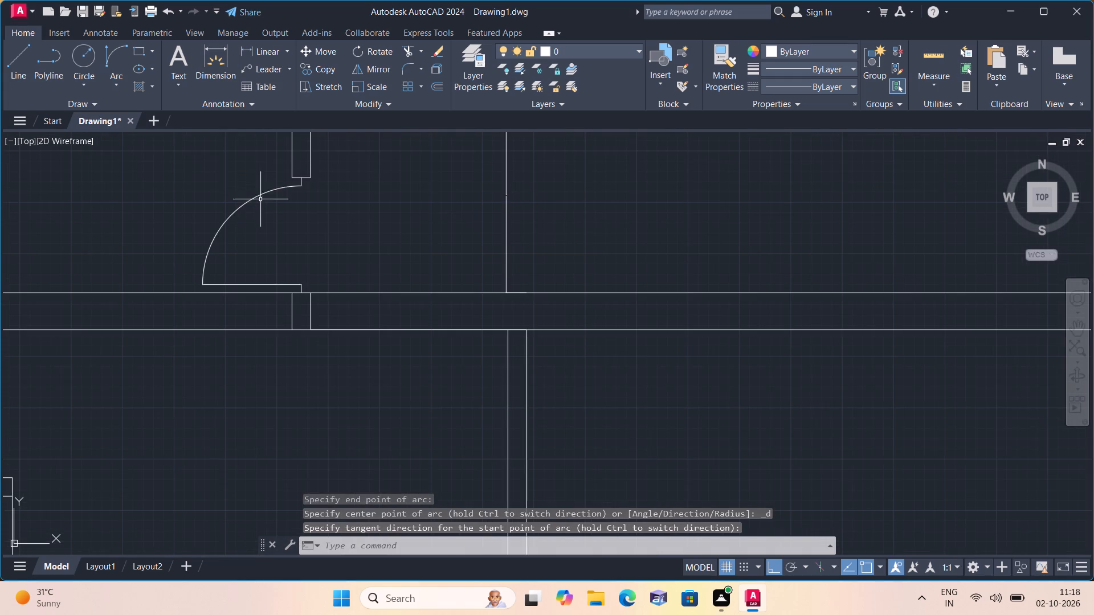
Examine the rooms and corridor around the new partition door to find the next wall section needing an opening.
scroll(266, 213, down, 3)
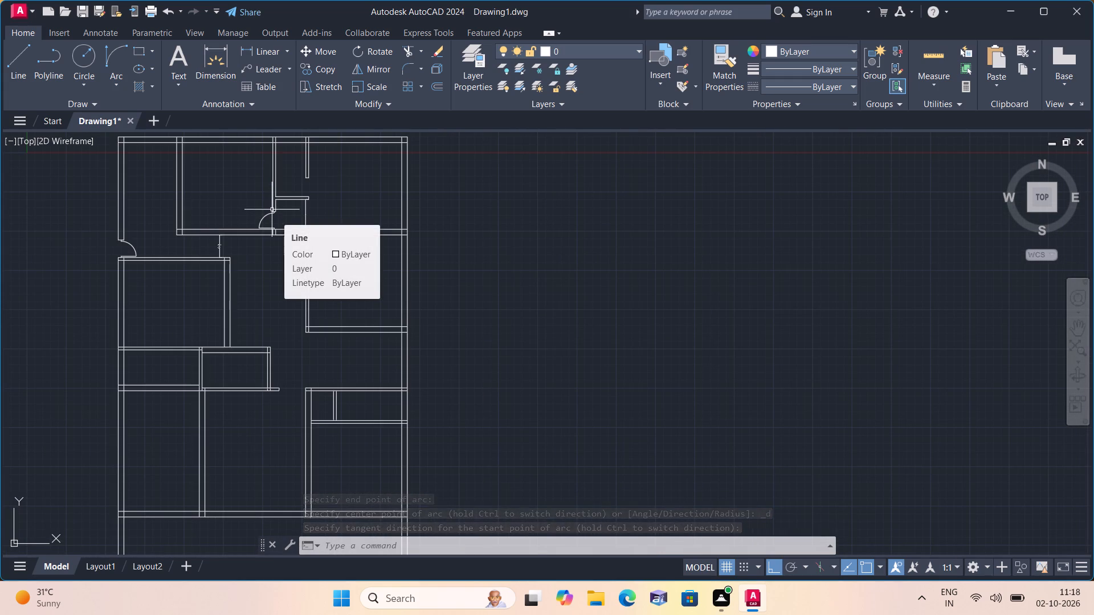
scroll(272, 210, up, 1)
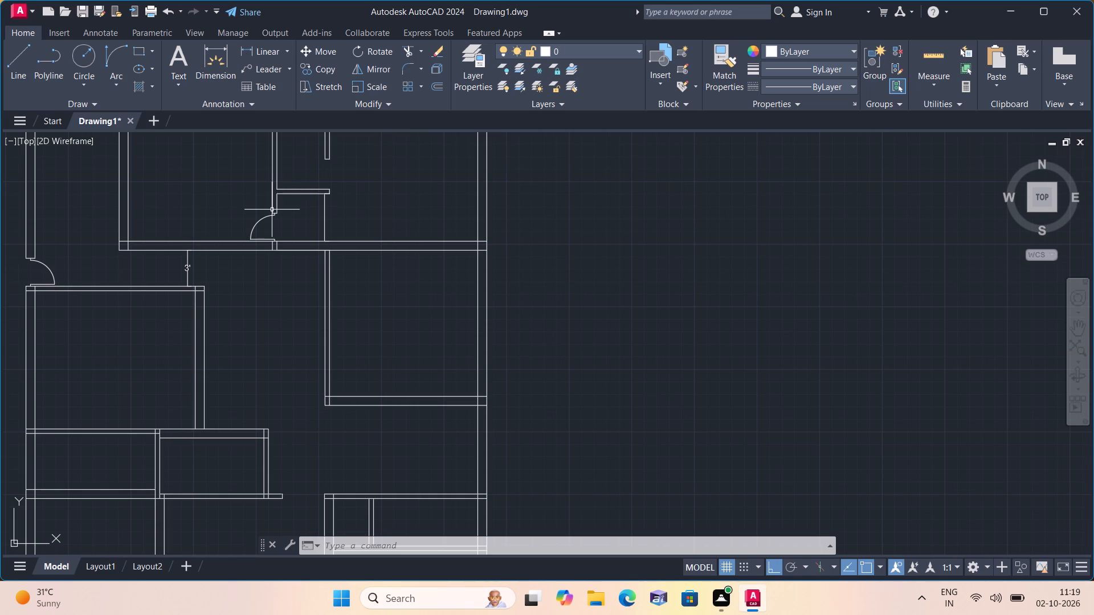
scroll(272, 210, down, 1)
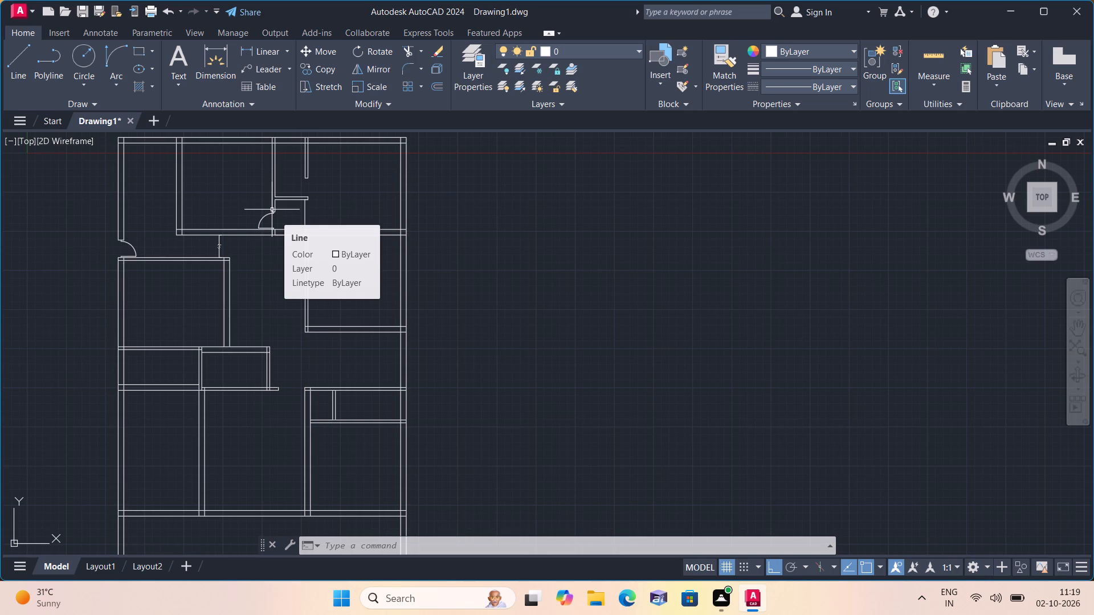
scroll(272, 210, down, 1)
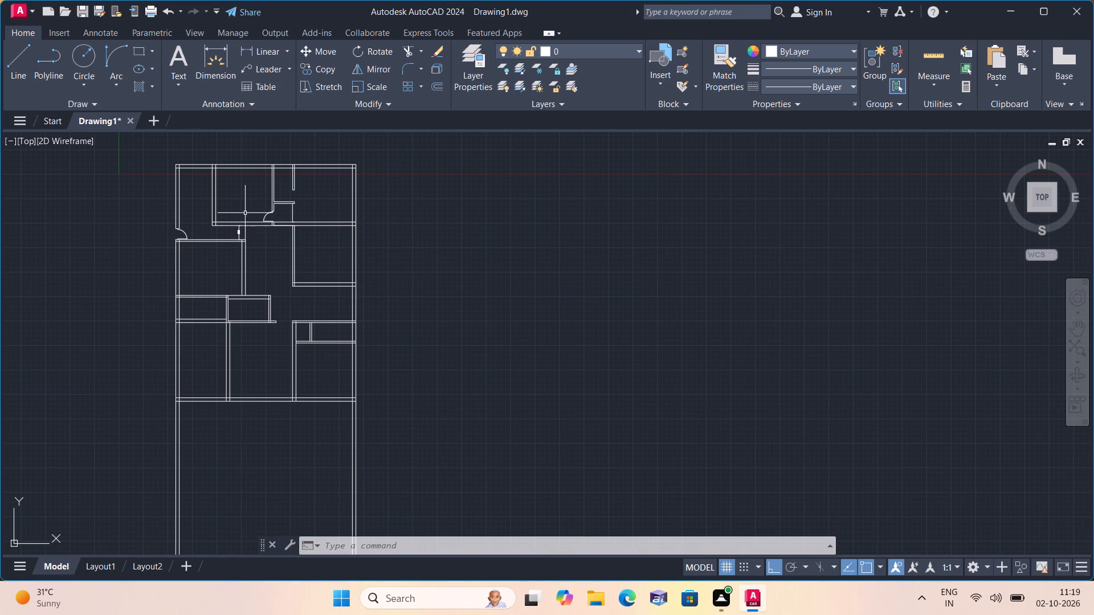
scroll(239, 232, up, 3)
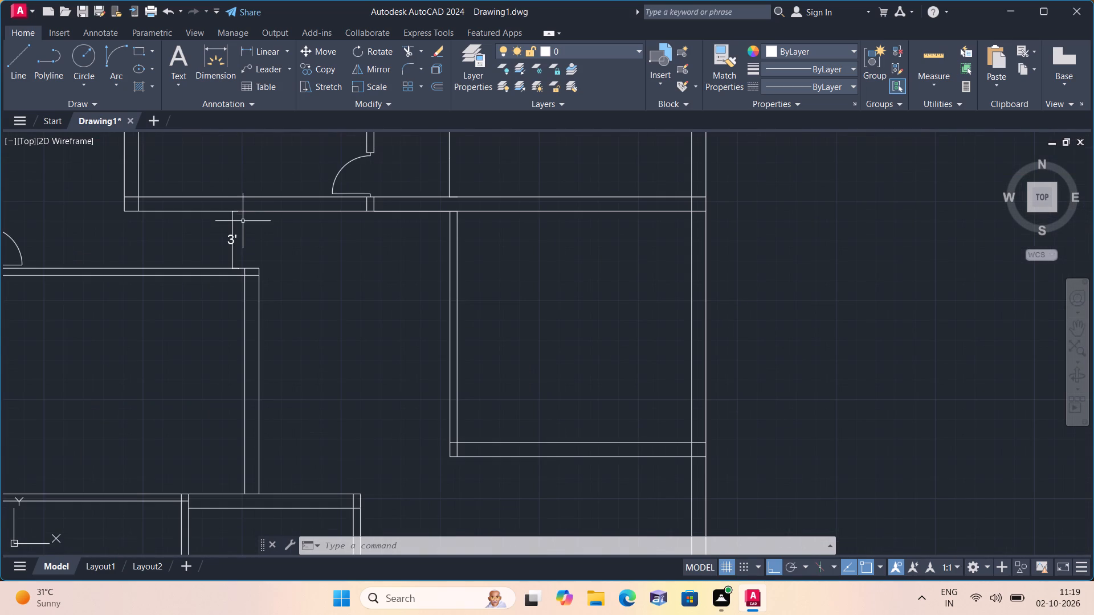
scroll(277, 207, down, 1)
middle_drag(424, 224, 424, 225)
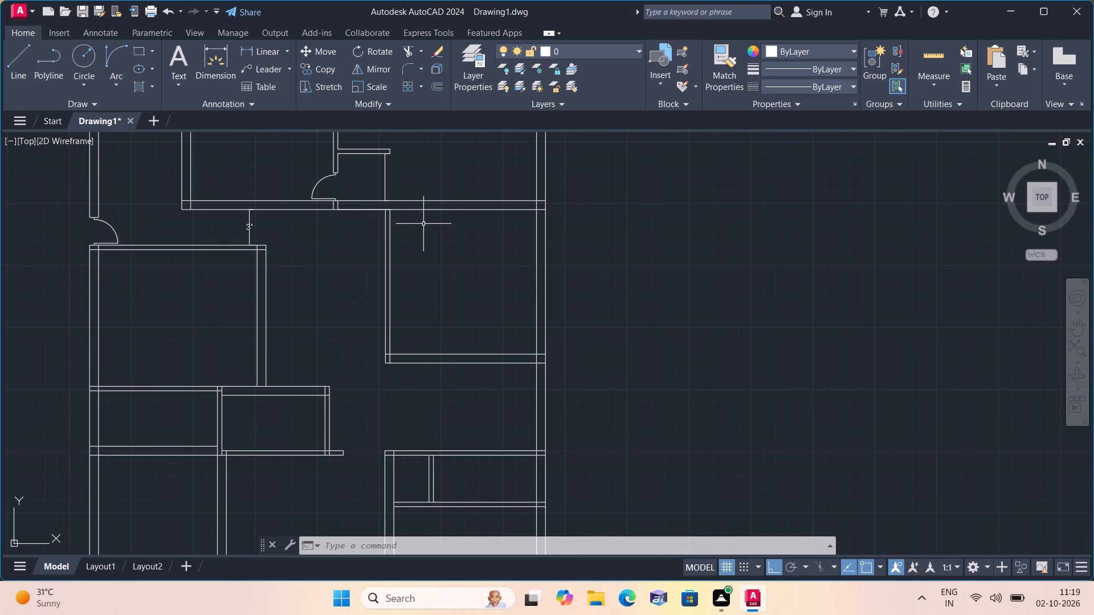
middle_drag(424, 225, 444, 265)
scroll(447, 256, up, 1)
scroll(384, 171, up, 1)
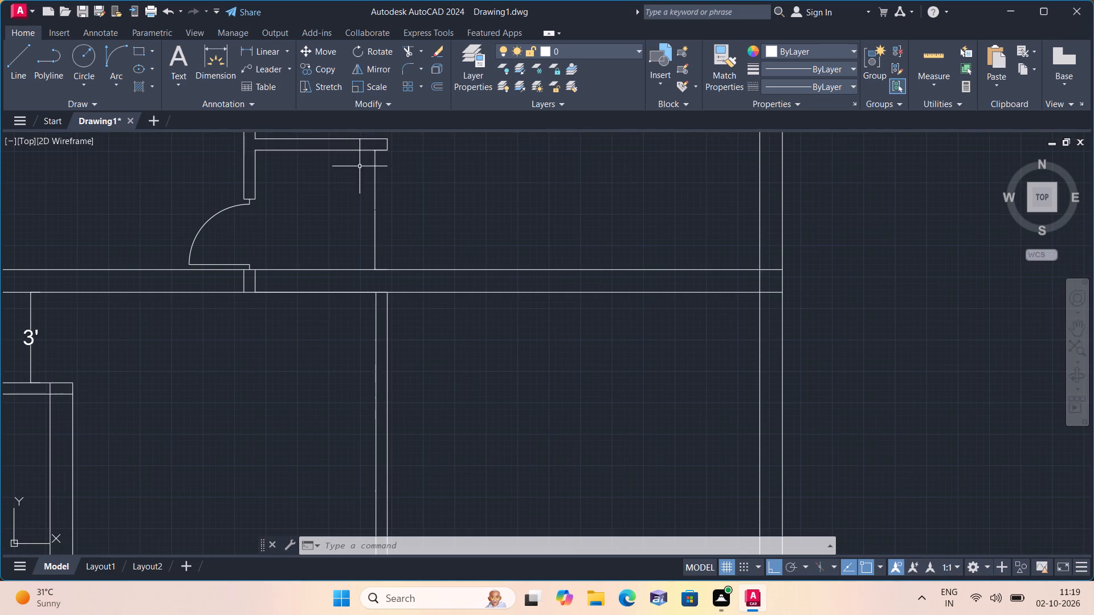
middle_drag(358, 174, 406, 215)
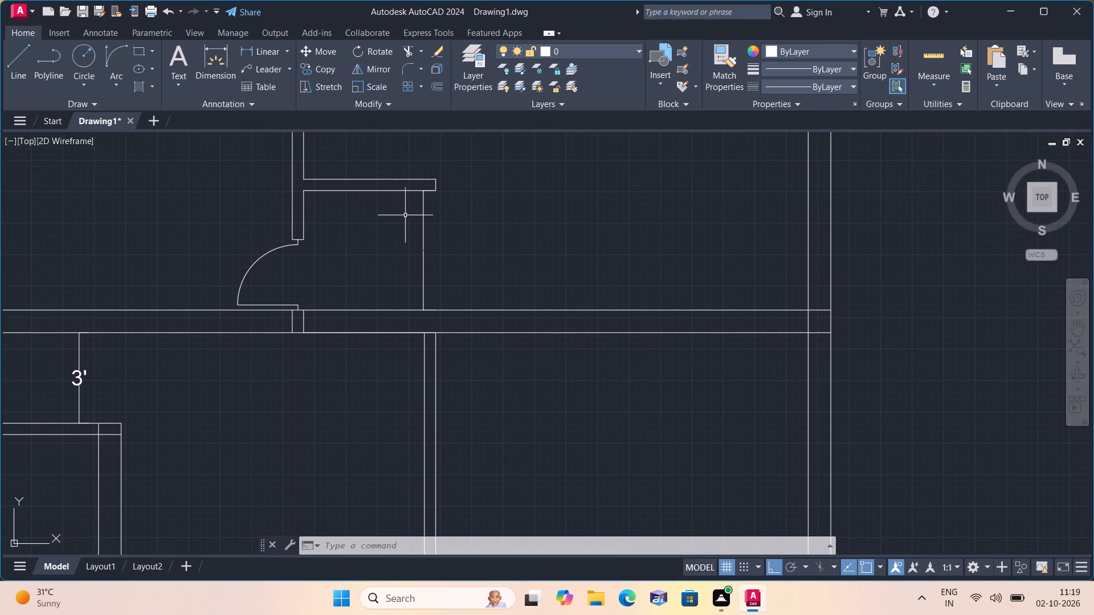
middle_drag(385, 265, 409, 249)
scroll(409, 249, down, 2)
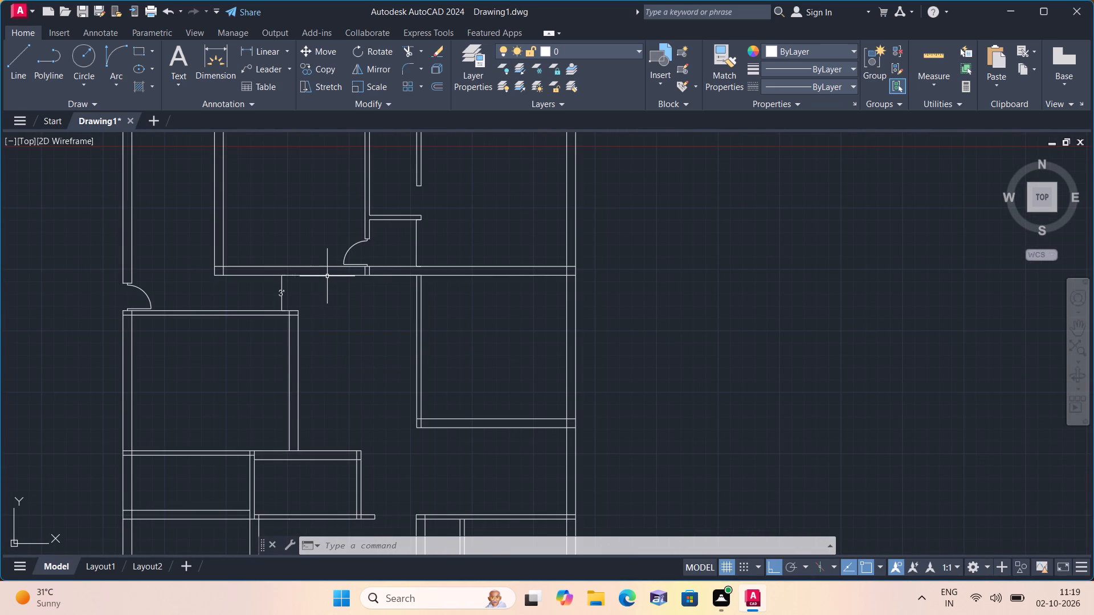
scroll(379, 273, up, 2)
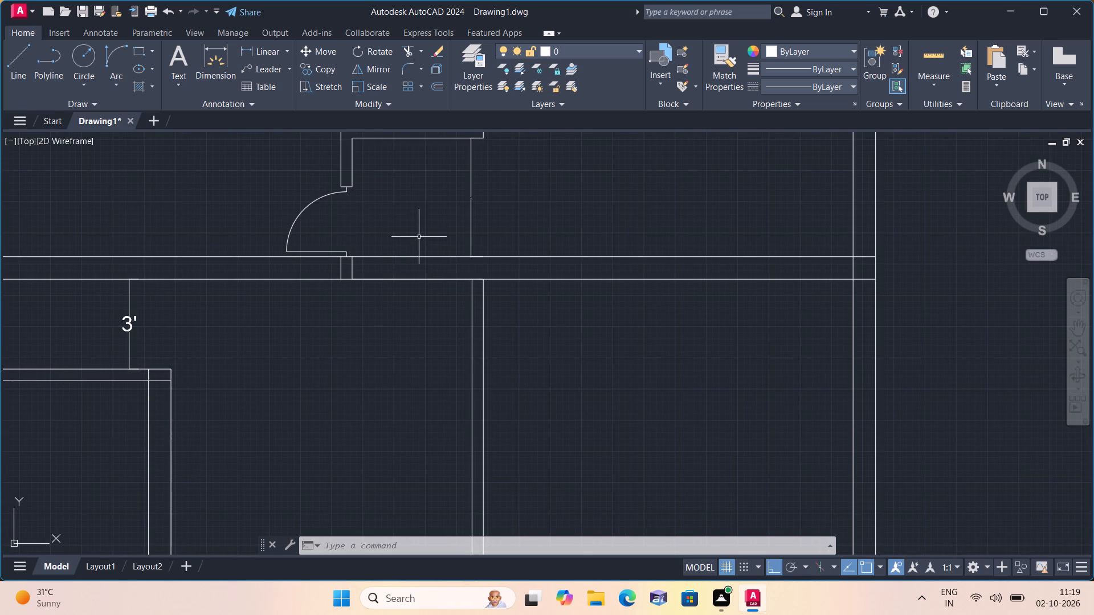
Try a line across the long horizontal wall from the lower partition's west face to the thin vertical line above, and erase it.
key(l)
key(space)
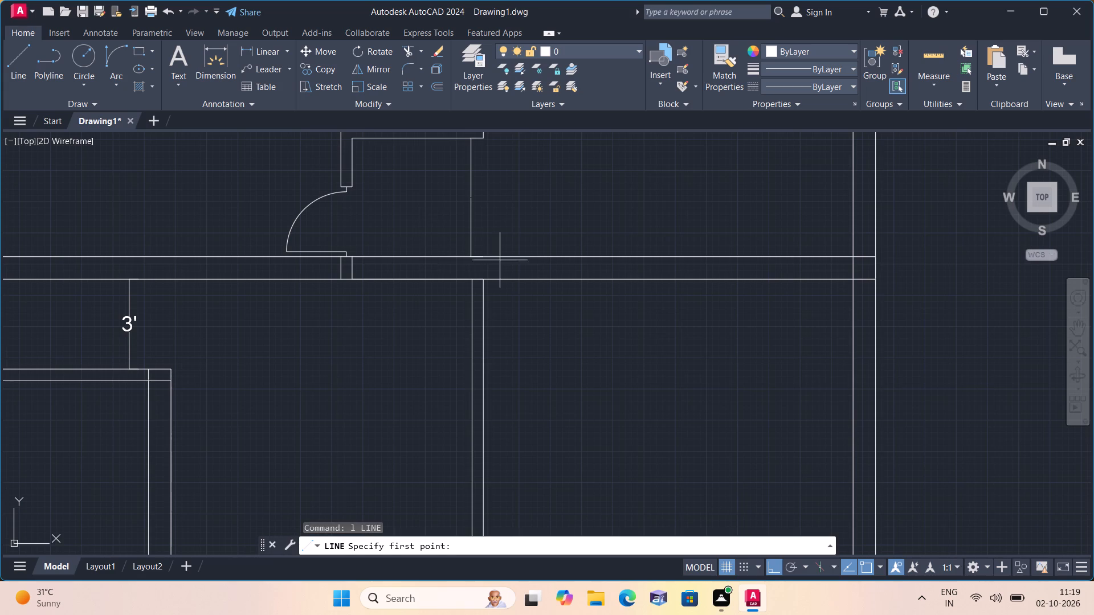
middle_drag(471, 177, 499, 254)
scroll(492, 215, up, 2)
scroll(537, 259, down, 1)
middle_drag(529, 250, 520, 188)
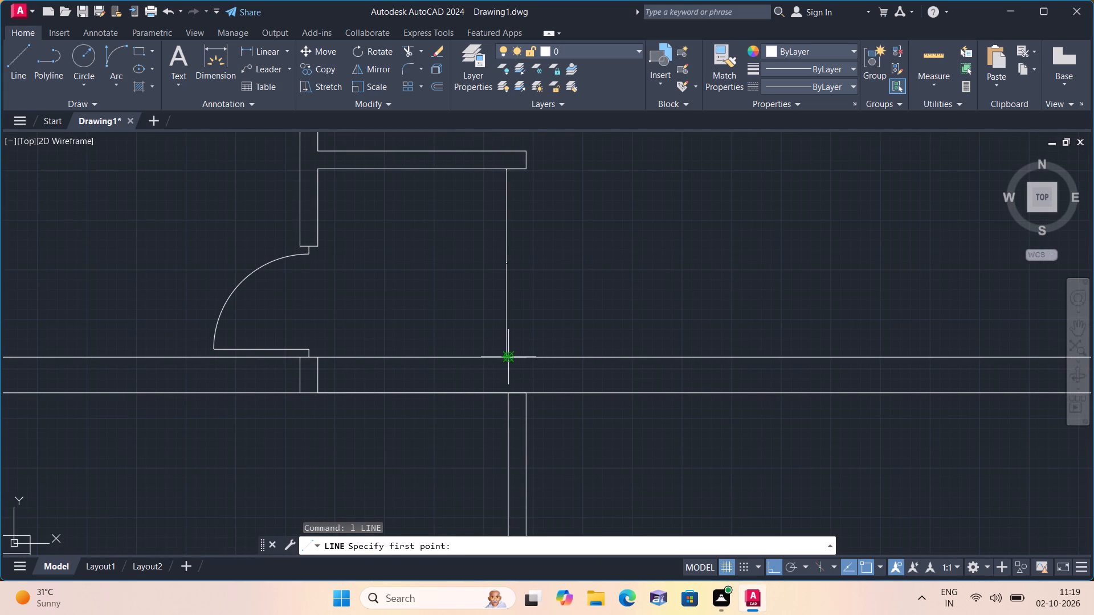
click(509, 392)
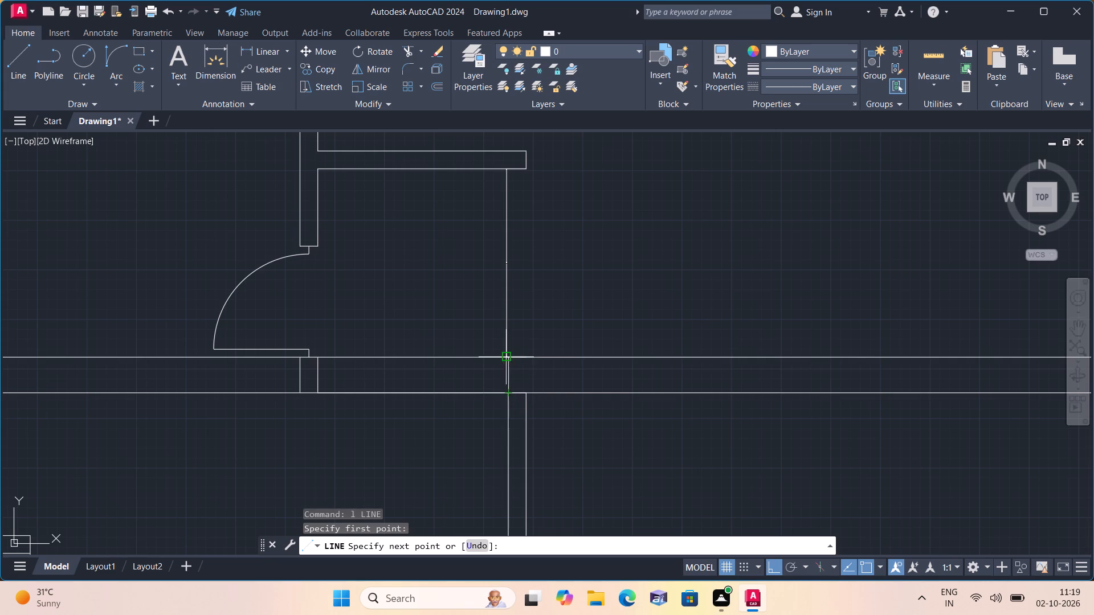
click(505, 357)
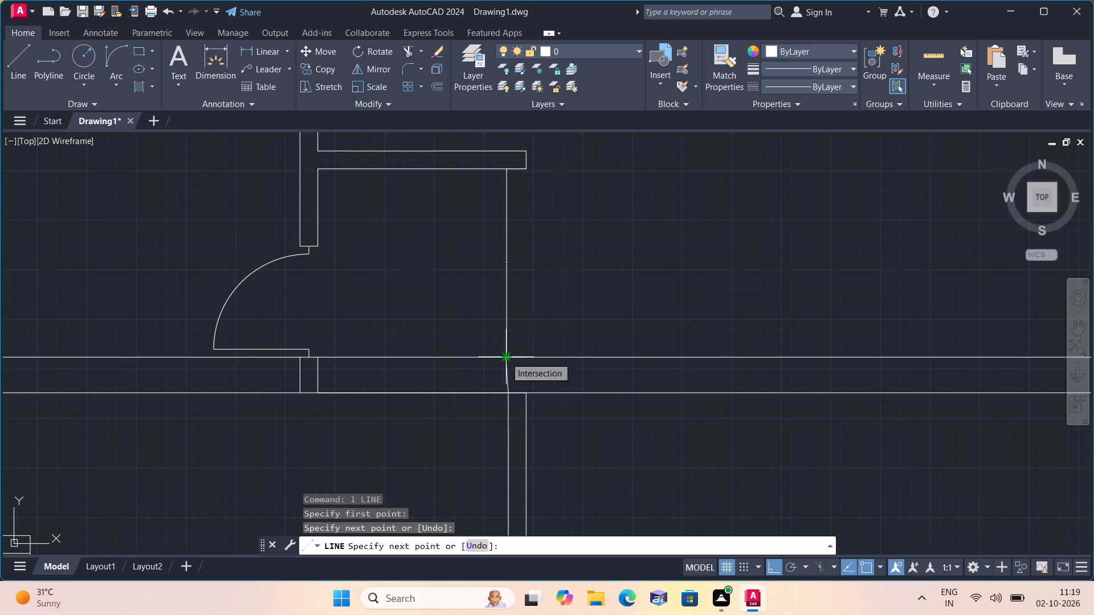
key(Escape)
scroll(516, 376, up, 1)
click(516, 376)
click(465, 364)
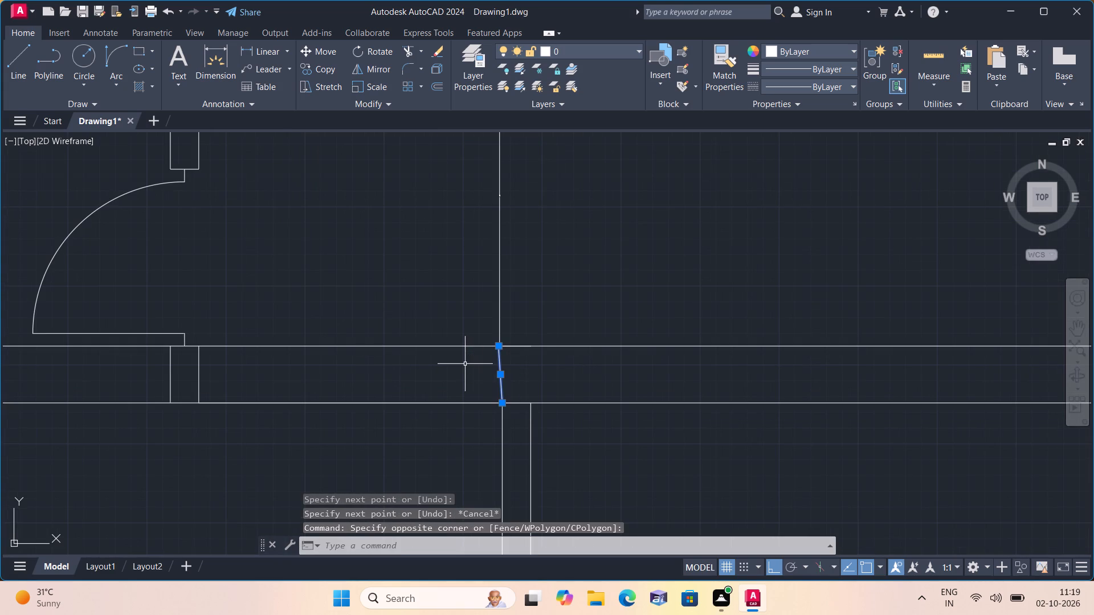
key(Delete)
Draw a vertical line across the long horizontal wall's thickness, straight up from the lower partition's west face.
key(l)
key(space)
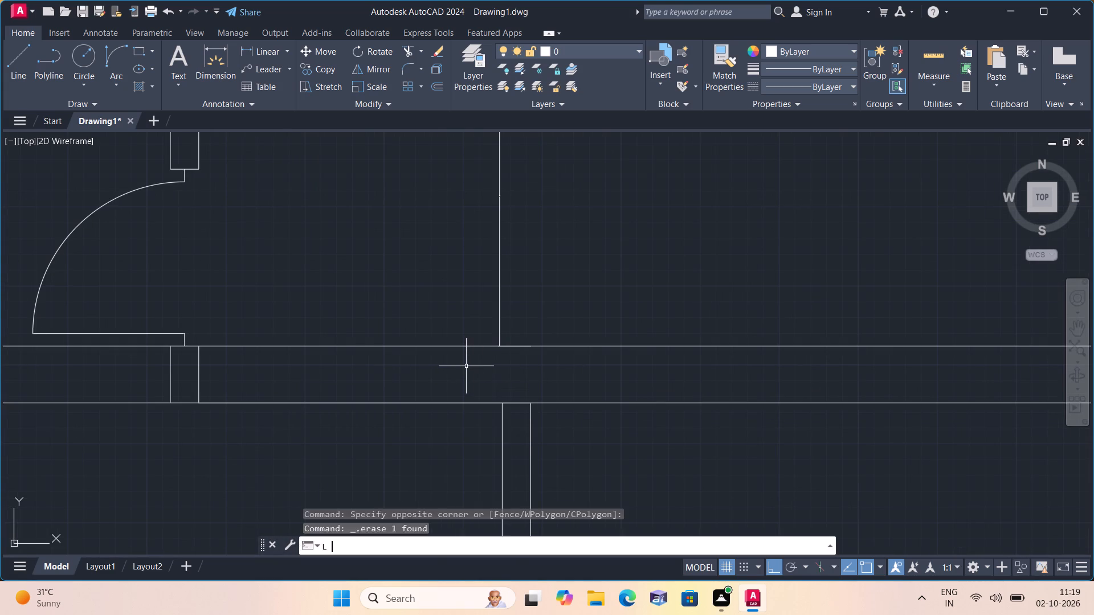
click(504, 402)
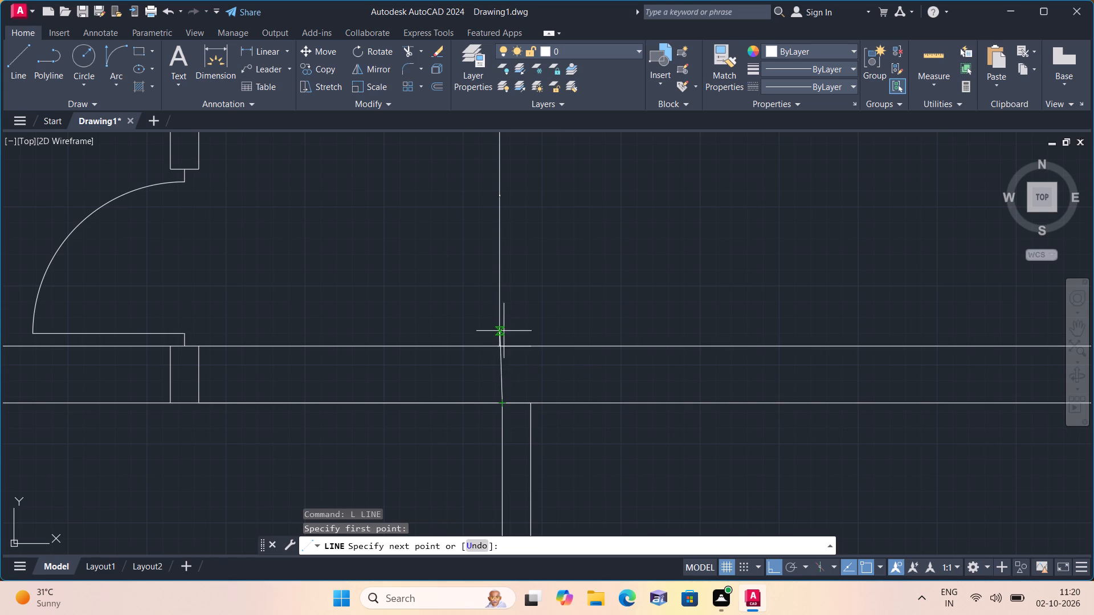
scroll(499, 347, up, 4)
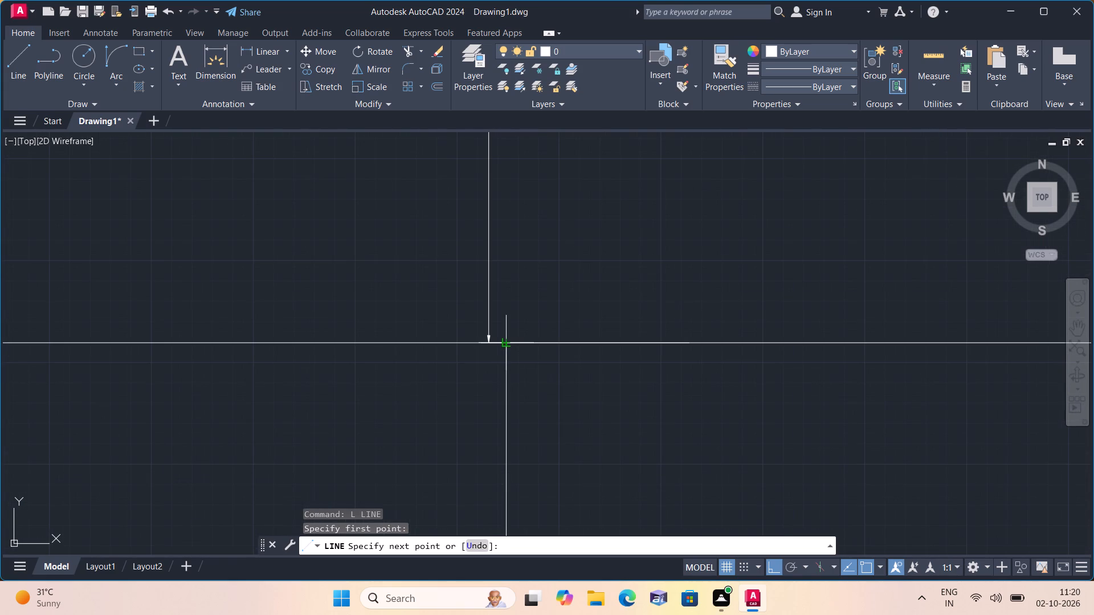
click(508, 342)
key(space)
Trim both horizontal wall lines between the door partition and the new end line, plus the partition's leftover west line inside the wall.
scroll(507, 342, down, 4)
scroll(443, 396, down, 1)
middle_drag(443, 397, 468, 363)
text(trim)
key(space)
click(427, 297)
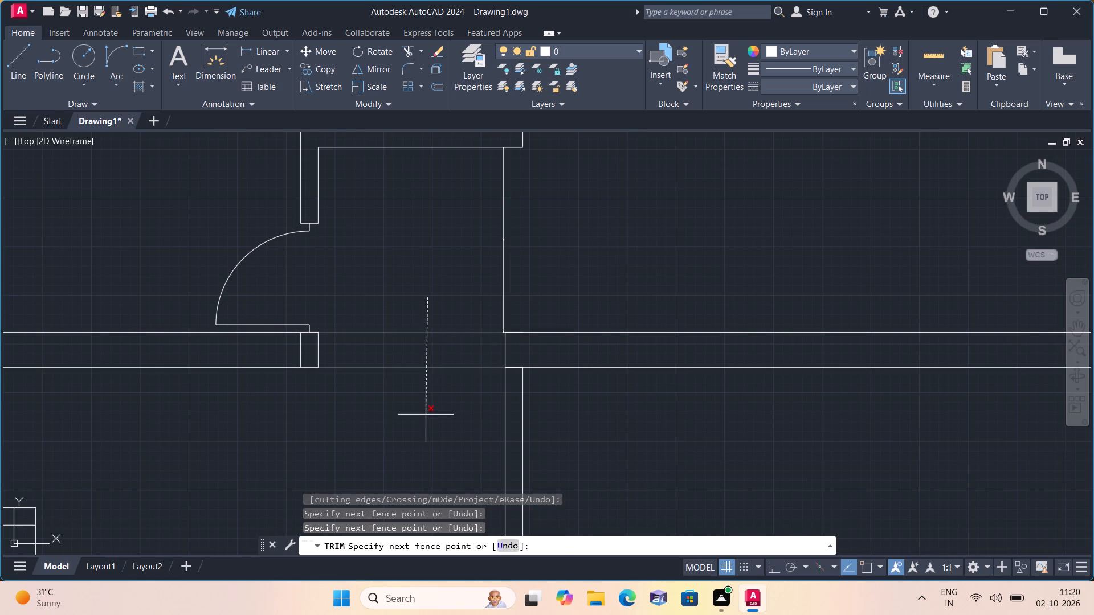
click(426, 415)
click(299, 348)
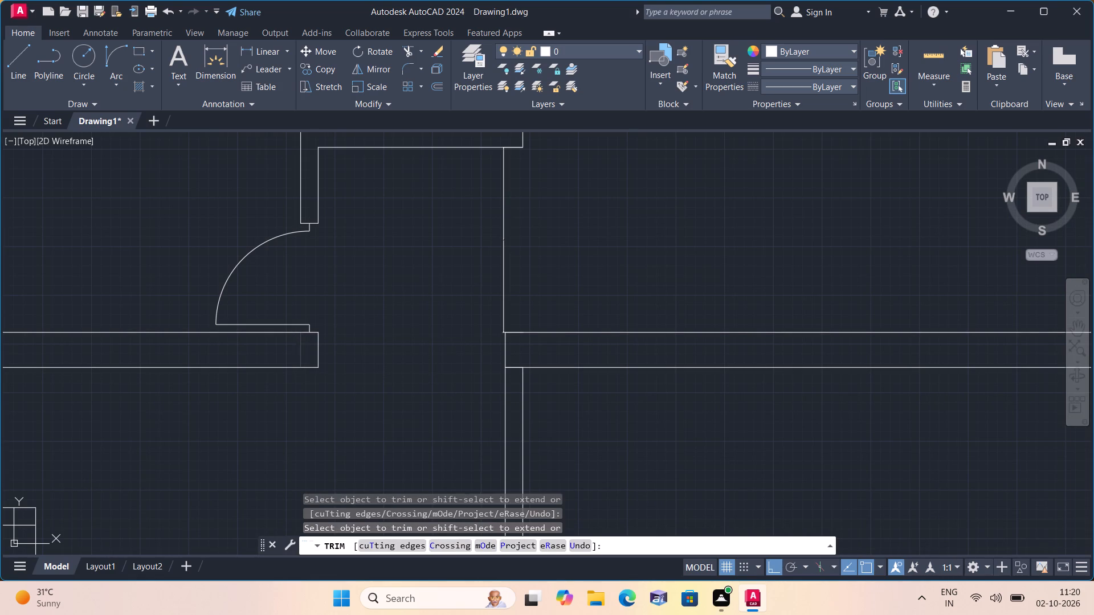
scroll(300, 348, down, 2)
scroll(316, 403, down, 1)
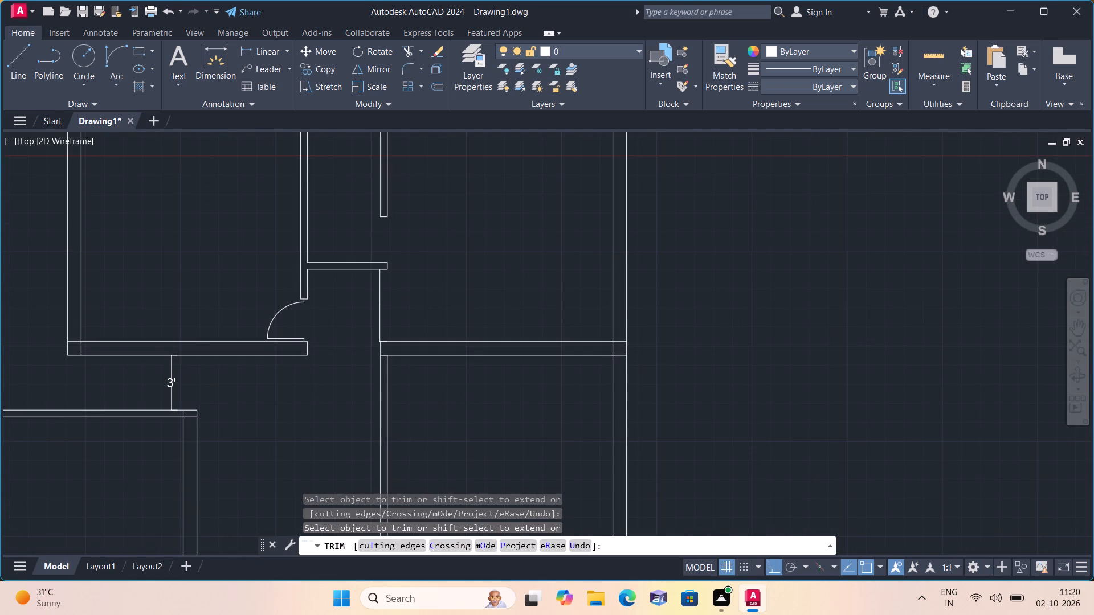
key(Escape)
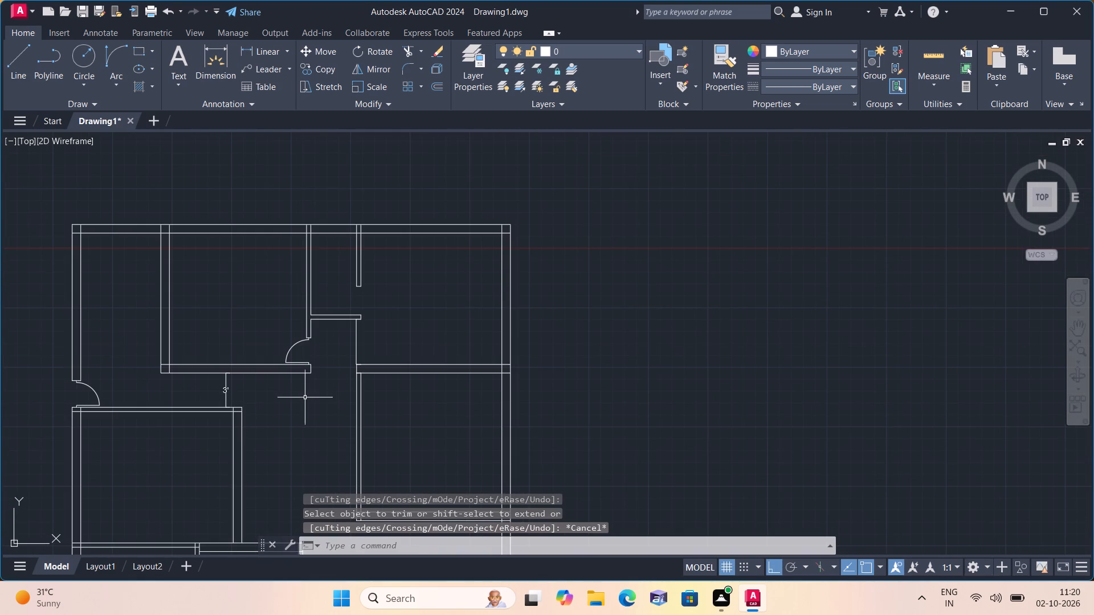
Examine the upper rooms of the floor plan, including the existing doors and partition gaps.
scroll(281, 389, down, 1)
middle_drag(209, 368, 360, 368)
scroll(209, 368, down, 1)
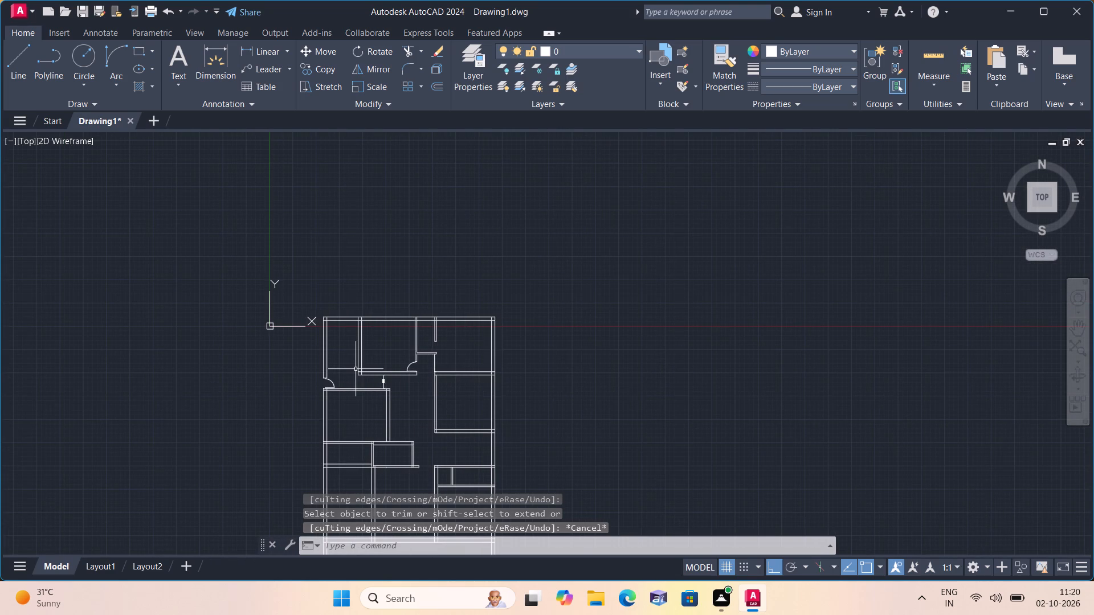
scroll(356, 367, down, 1)
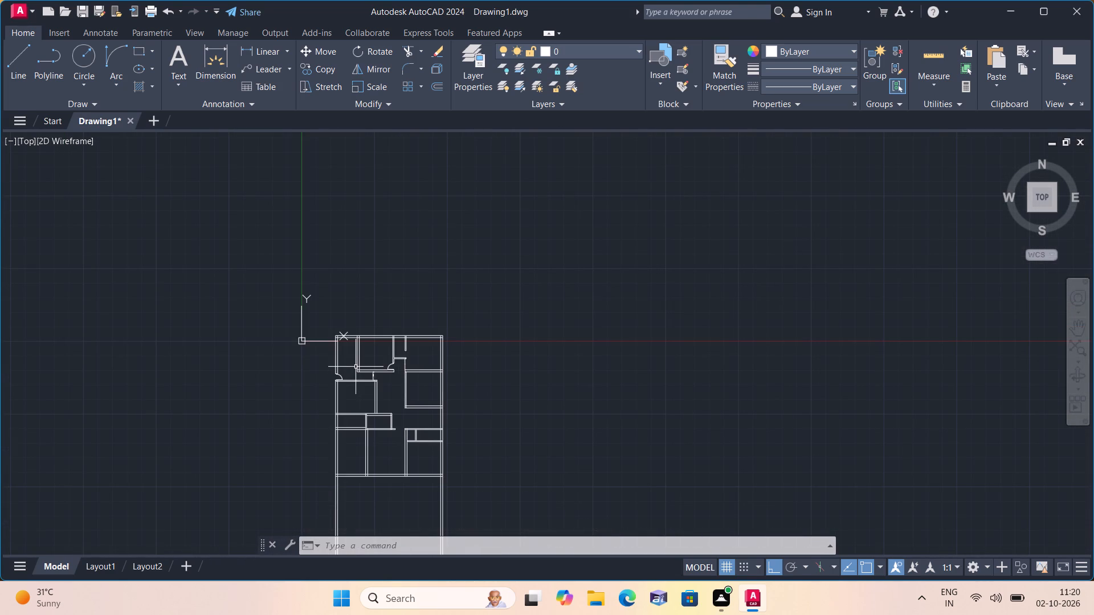
scroll(356, 367, up, 2)
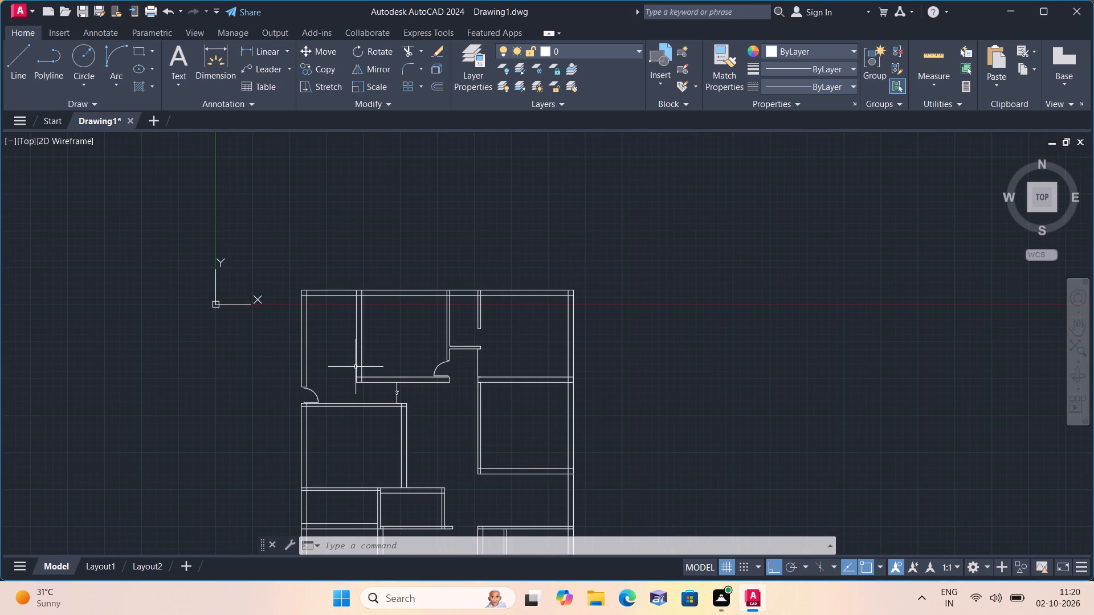
scroll(304, 286, up, 1)
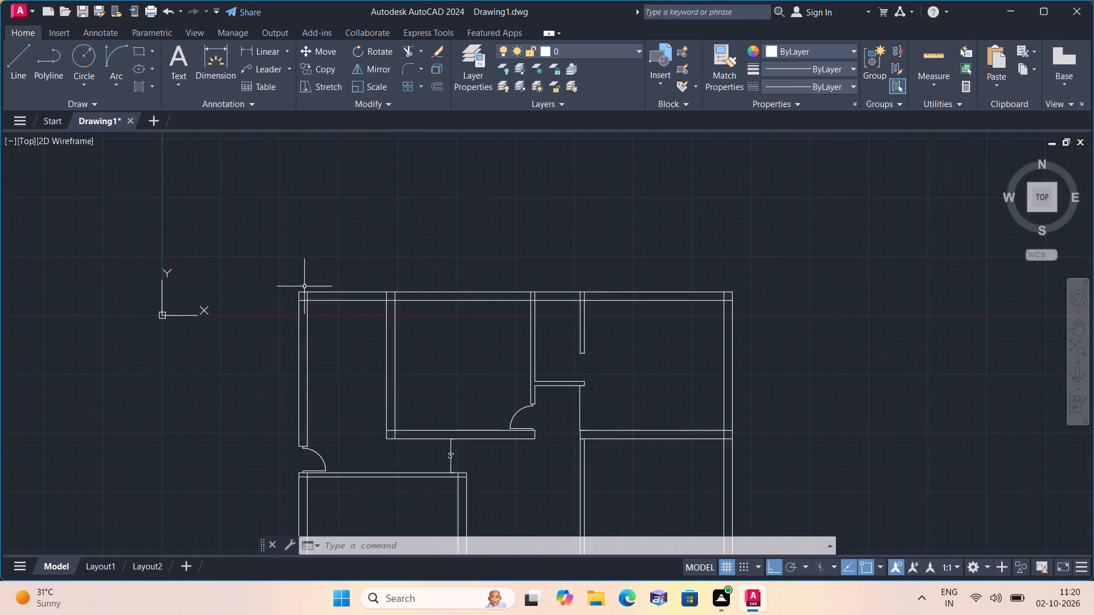
scroll(304, 286, up, 1)
middle_drag(345, 367, 344, 366)
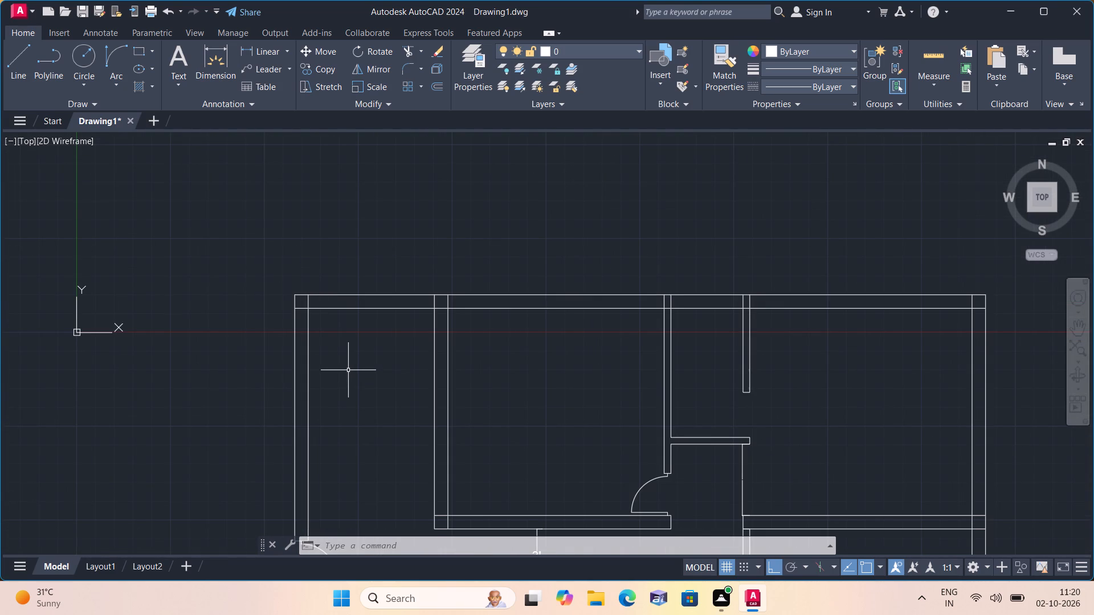
middle_drag(344, 366, 338, 322)
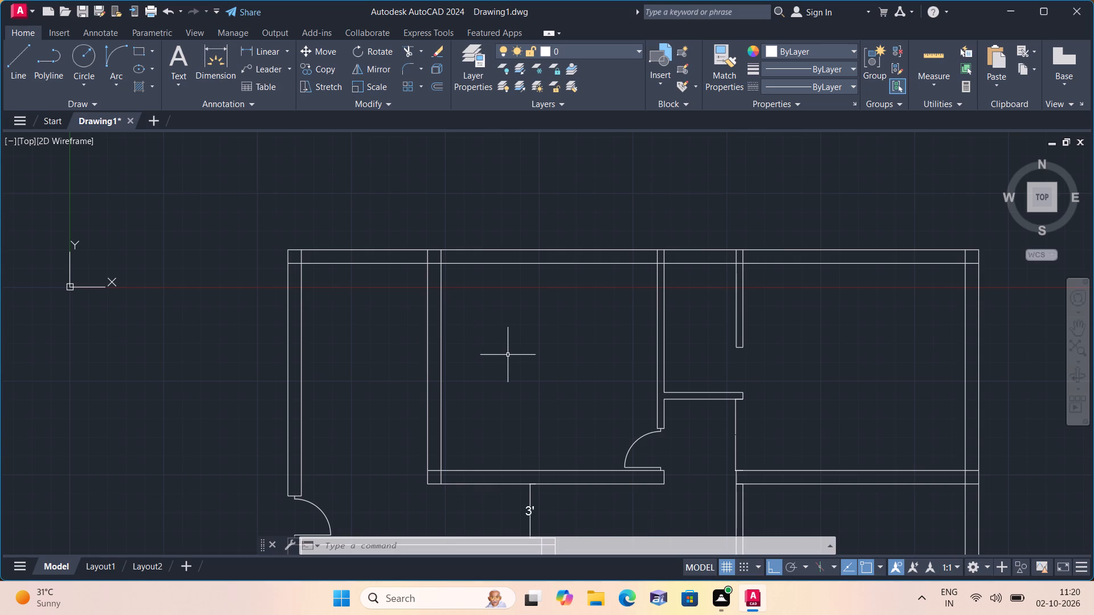
middle_drag(503, 355, 464, 314)
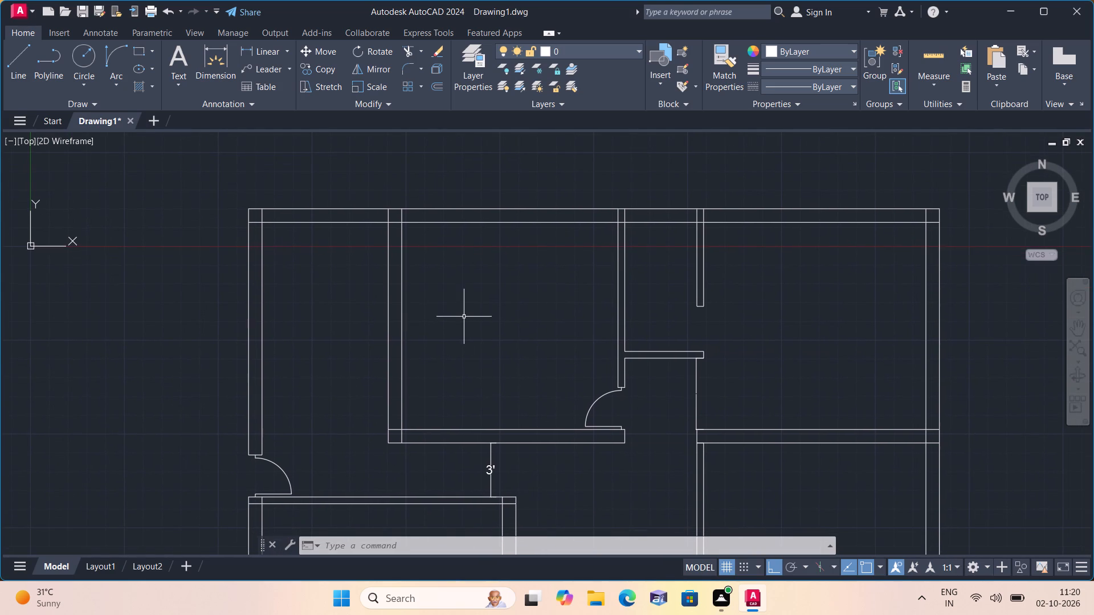
middle_drag(538, 382, 493, 324)
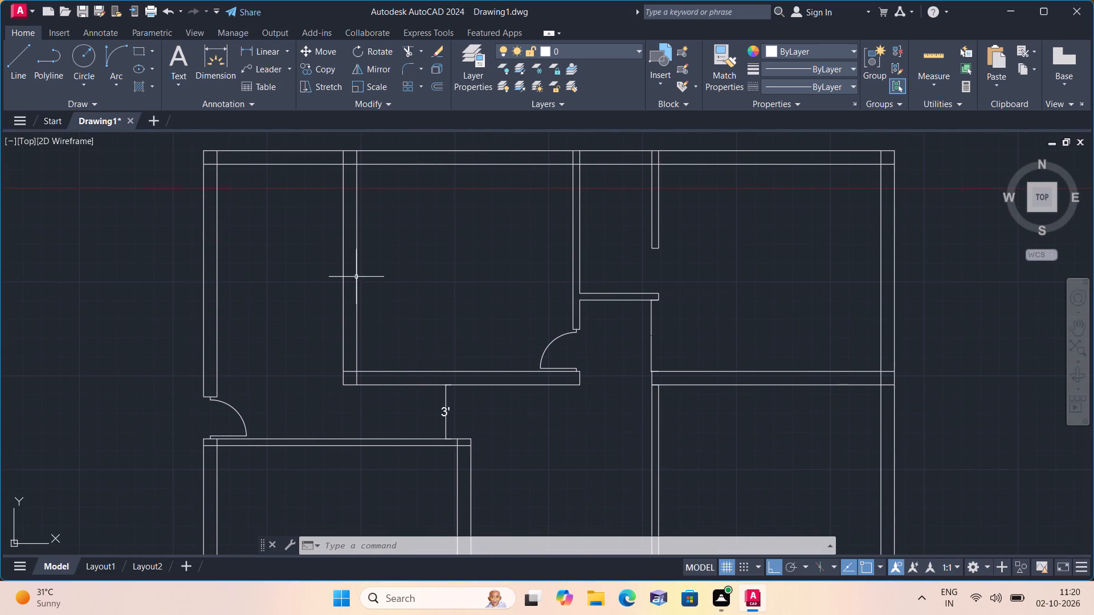
Add a vertical linear dimension across the opening between the short upper partition's lower end and the small horizontal partition.
click(268, 52)
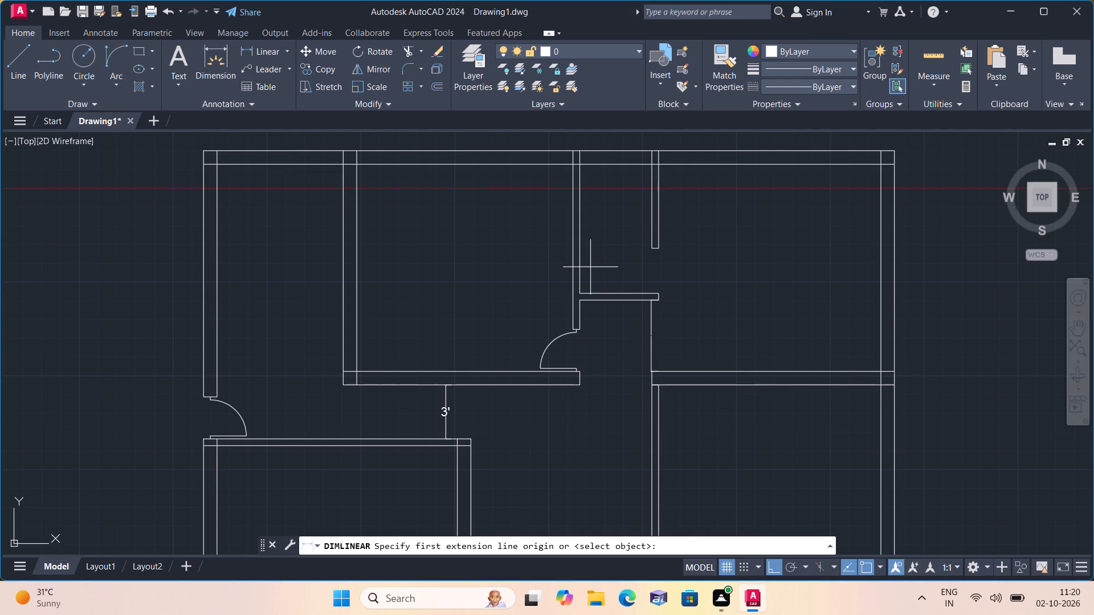
scroll(650, 260, up, 2)
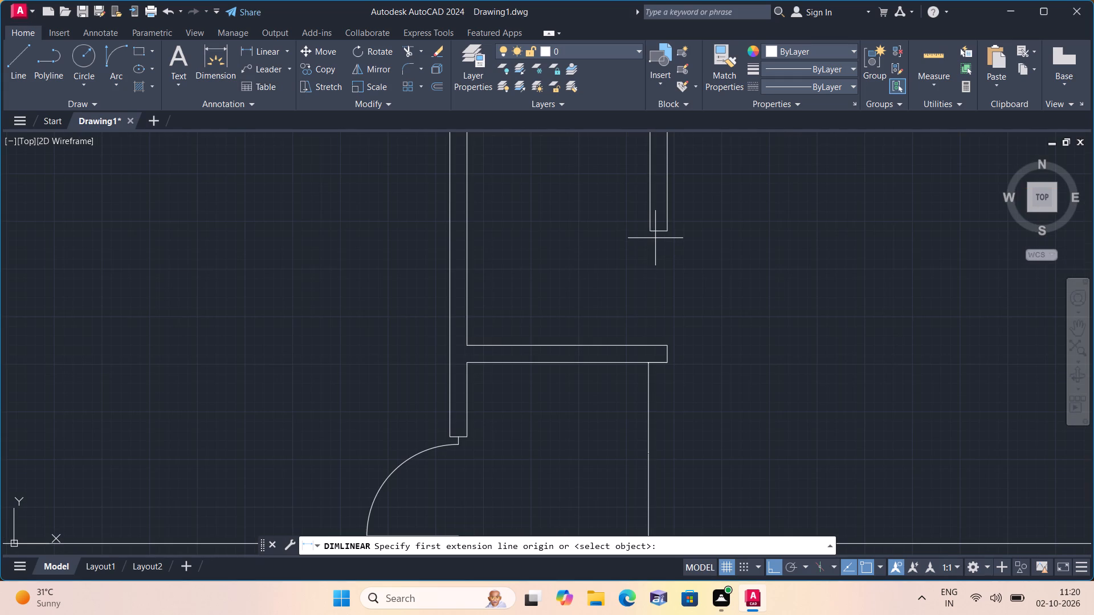
click(658, 231)
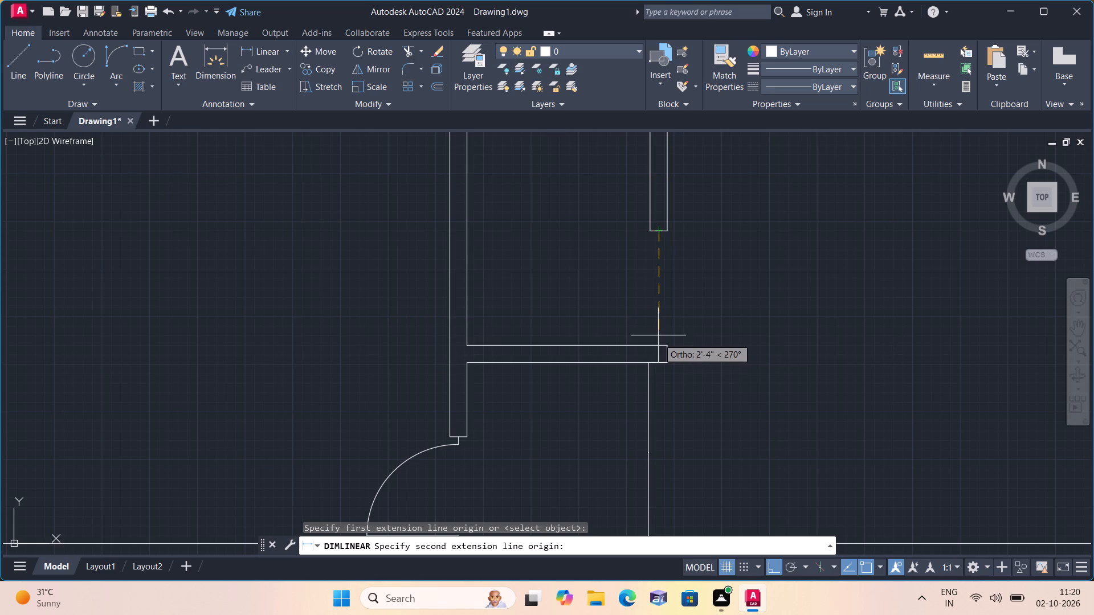
click(658, 347)
click(654, 319)
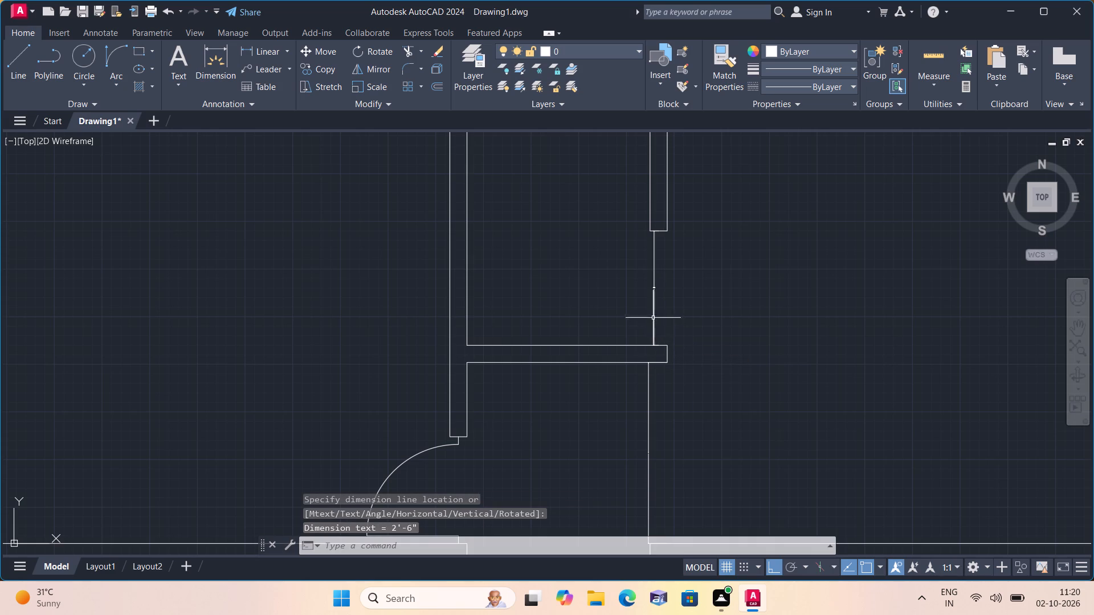
Add an overall horizontal linear dimension between the building's two upper outer corners, placed above the top wall.
scroll(527, 265, down, 2)
drag(267, 44, 272, 53)
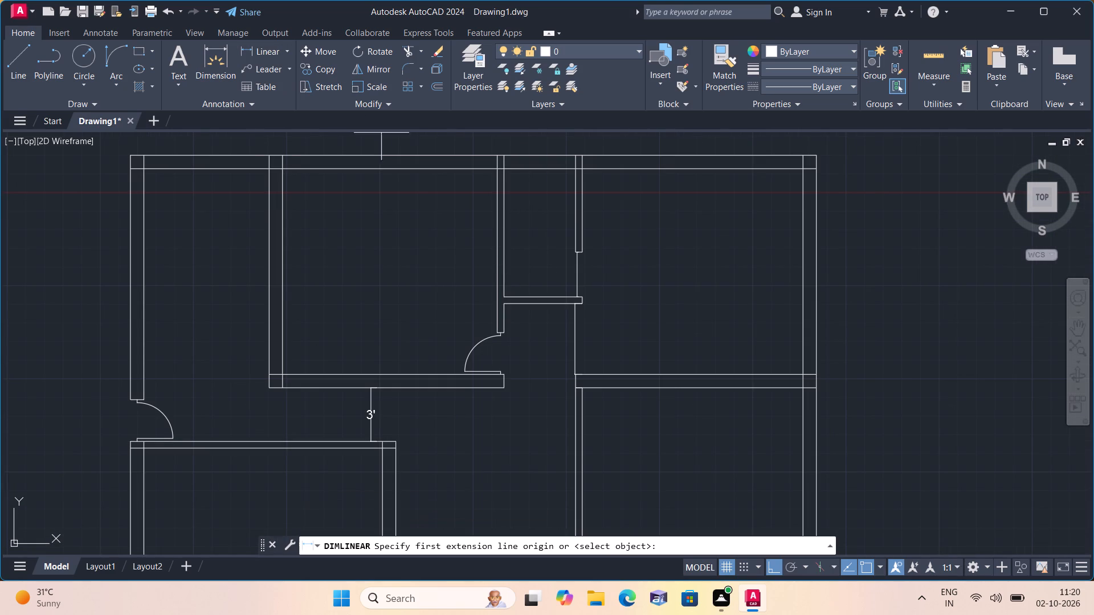
middle_drag(264, 250, 280, 322)
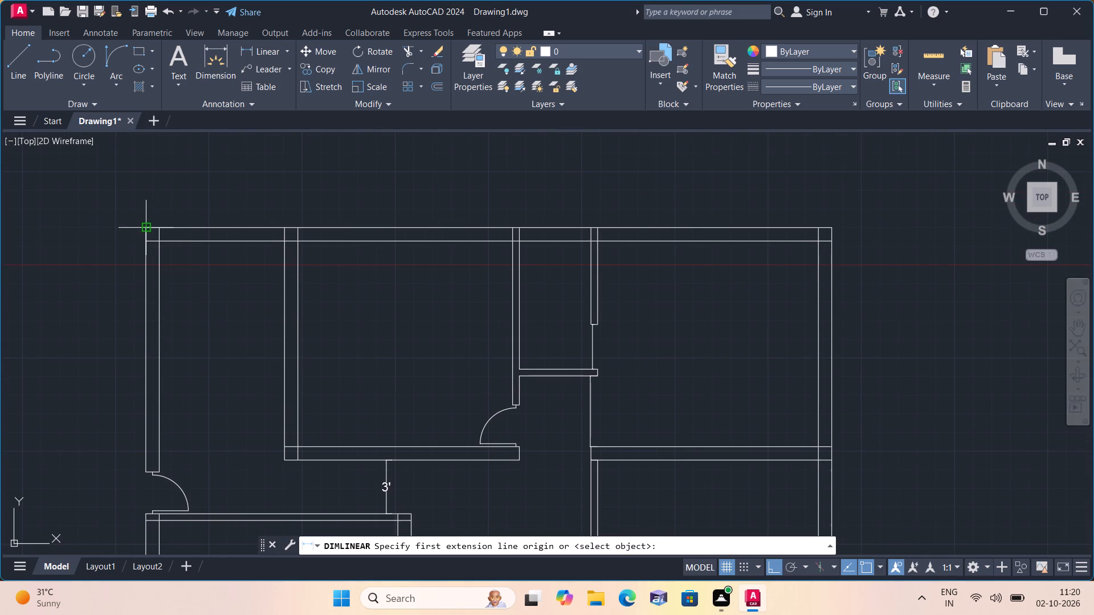
click(147, 228)
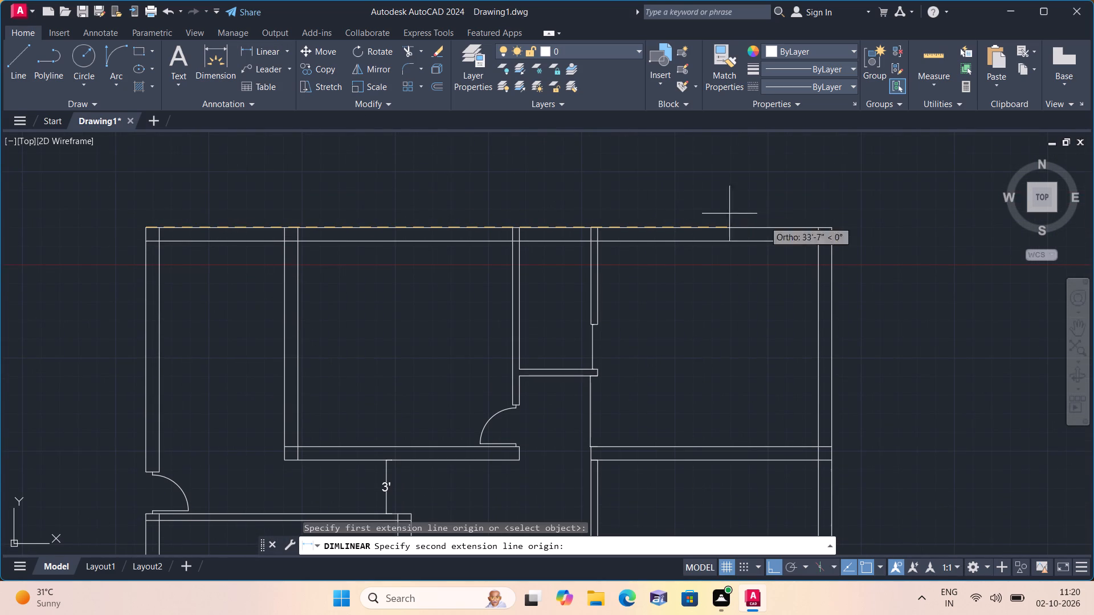
click(832, 227)
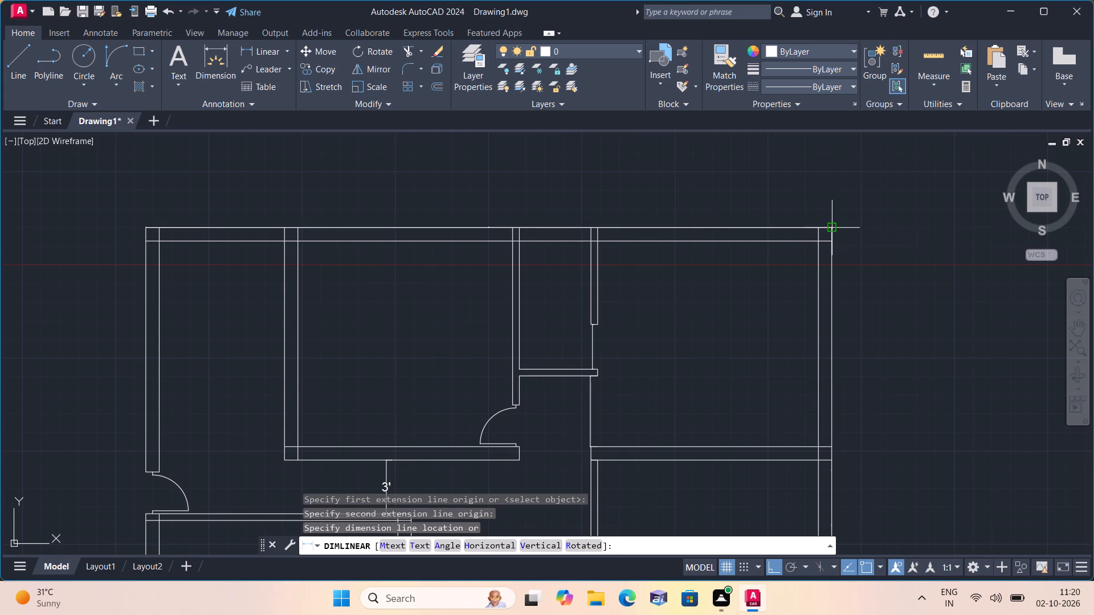
click(795, 159)
Draw an L-shaped line in the small upper room: about 2'-7" west from the east partition's inner face, then down to the horizontal partition.
scroll(773, 247, down, 1)
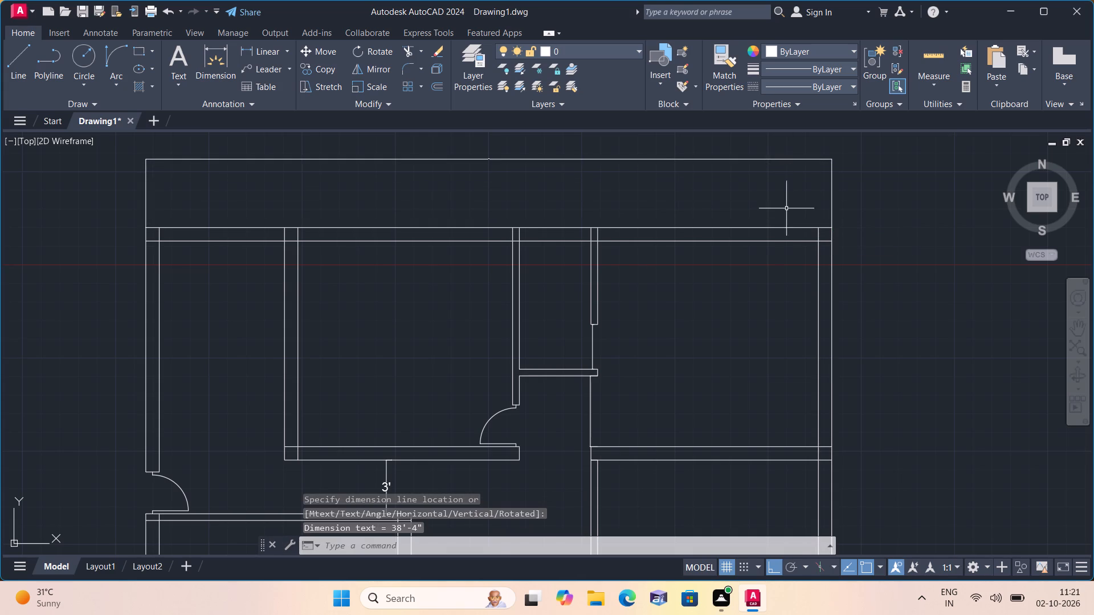
scroll(727, 282, down, 1)
scroll(688, 335, up, 2)
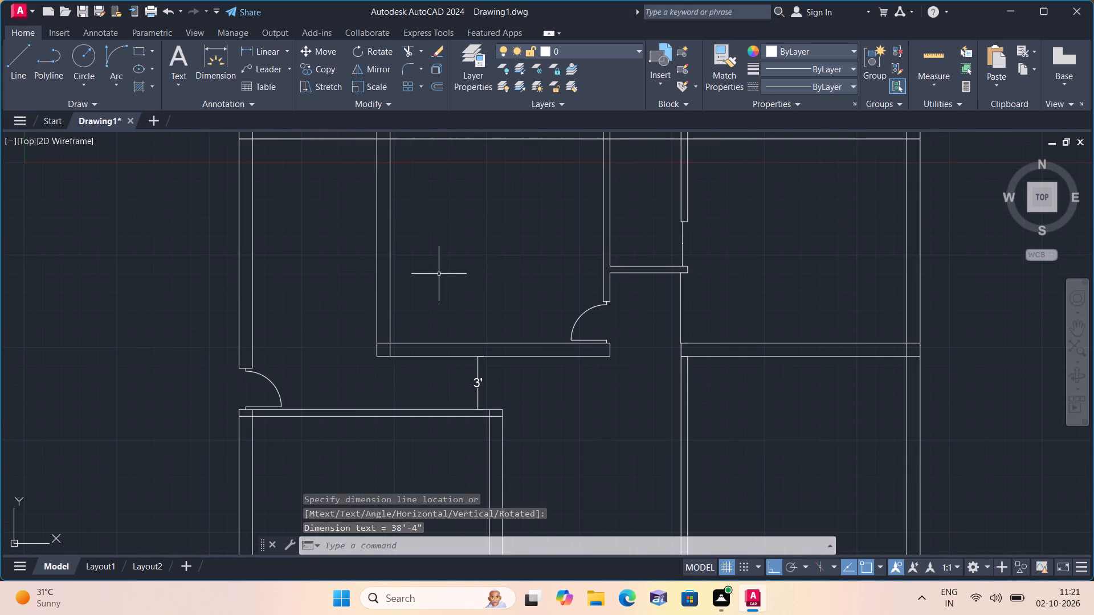
scroll(394, 281, down, 1)
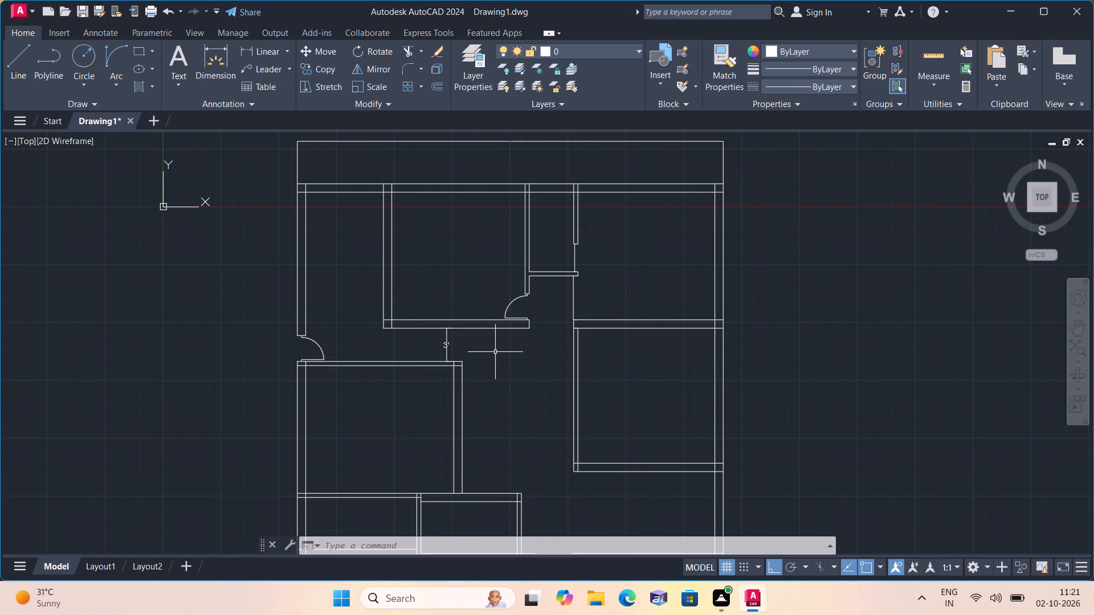
middle_drag(495, 352, 491, 339)
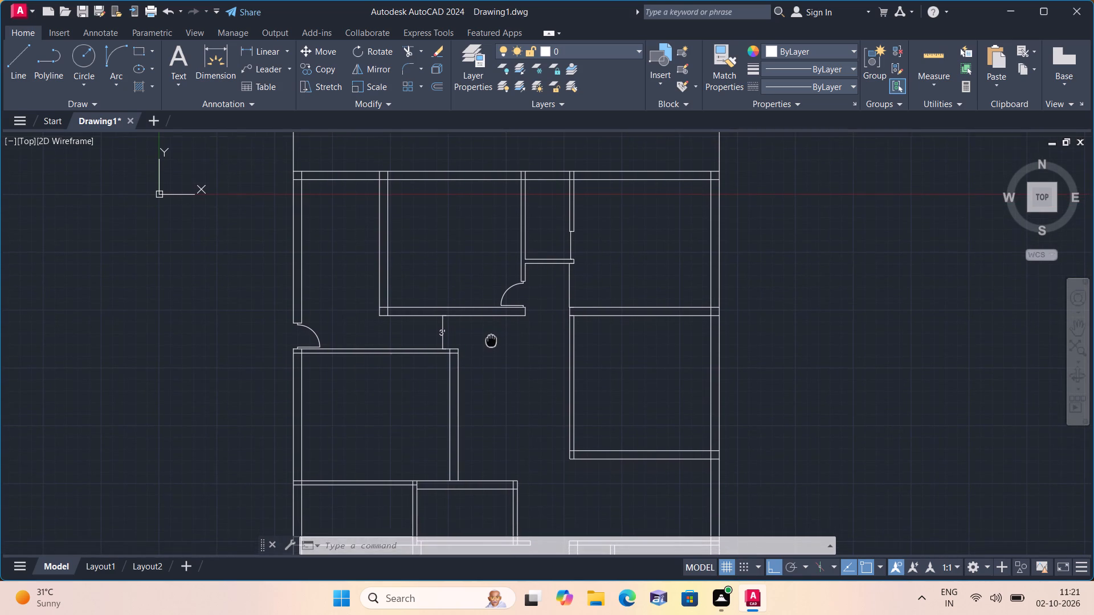
middle_drag(491, 339, 491, 337)
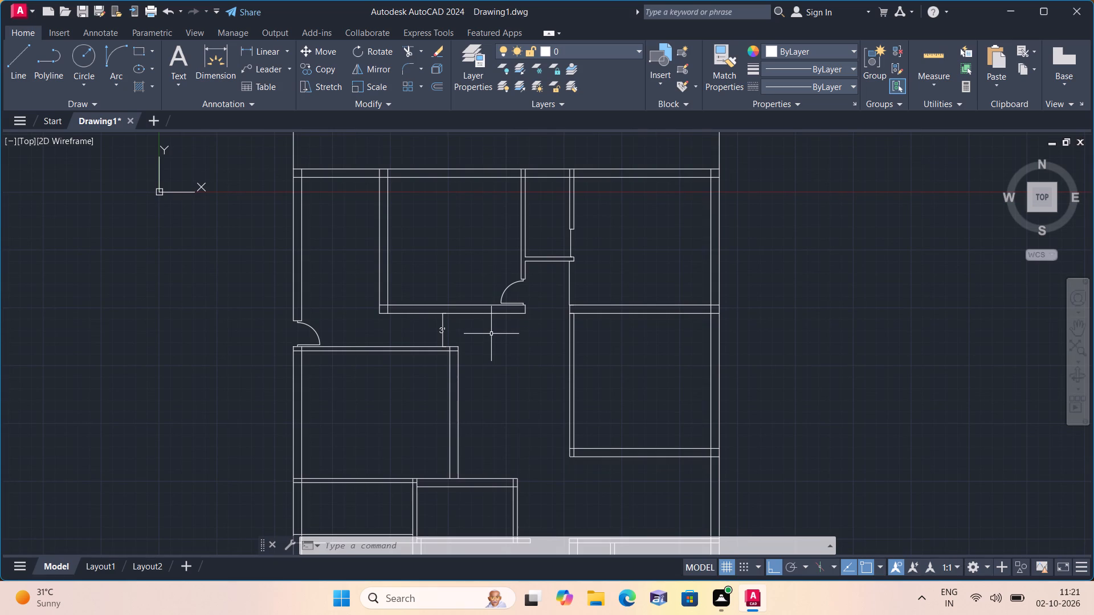
text(l)
key(space)
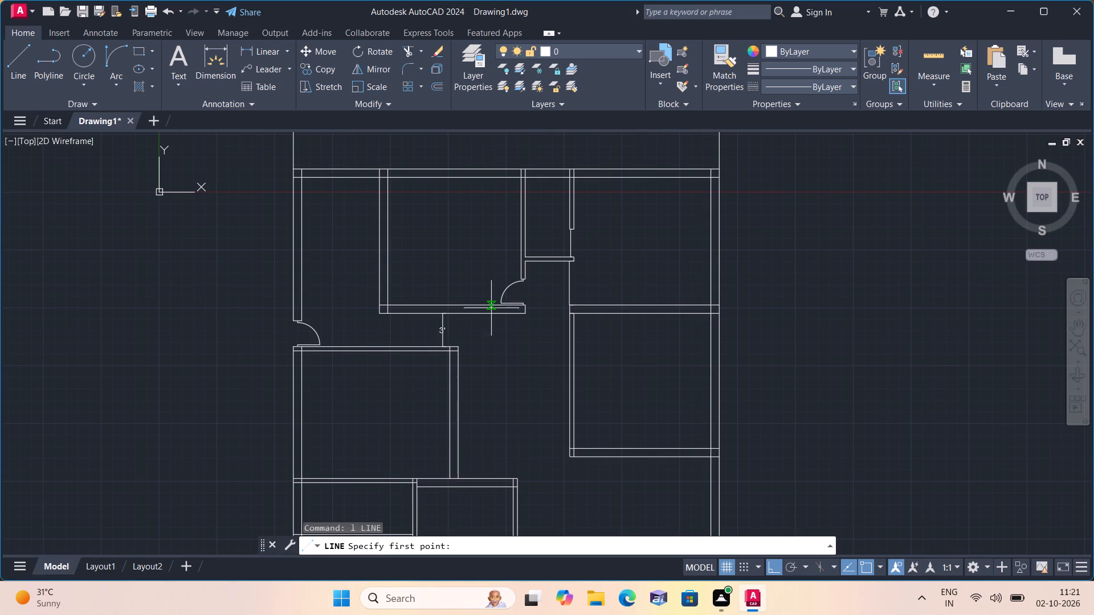
scroll(522, 227, up, 2)
scroll(630, 164, down, 1)
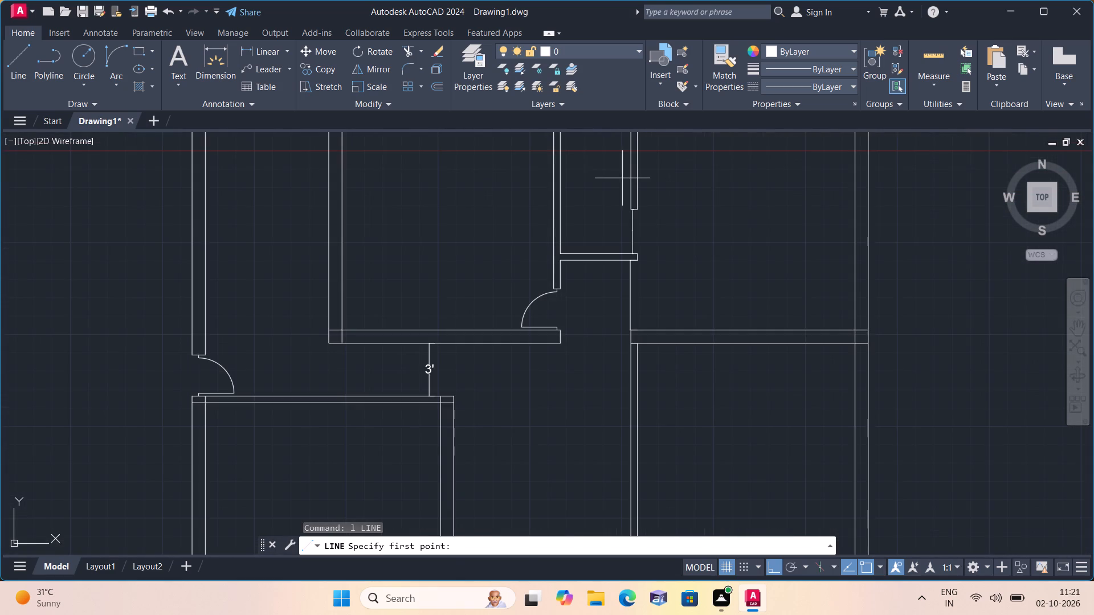
scroll(607, 184, down, 1)
middle_drag(607, 184, 616, 231)
scroll(622, 216, up, 1)
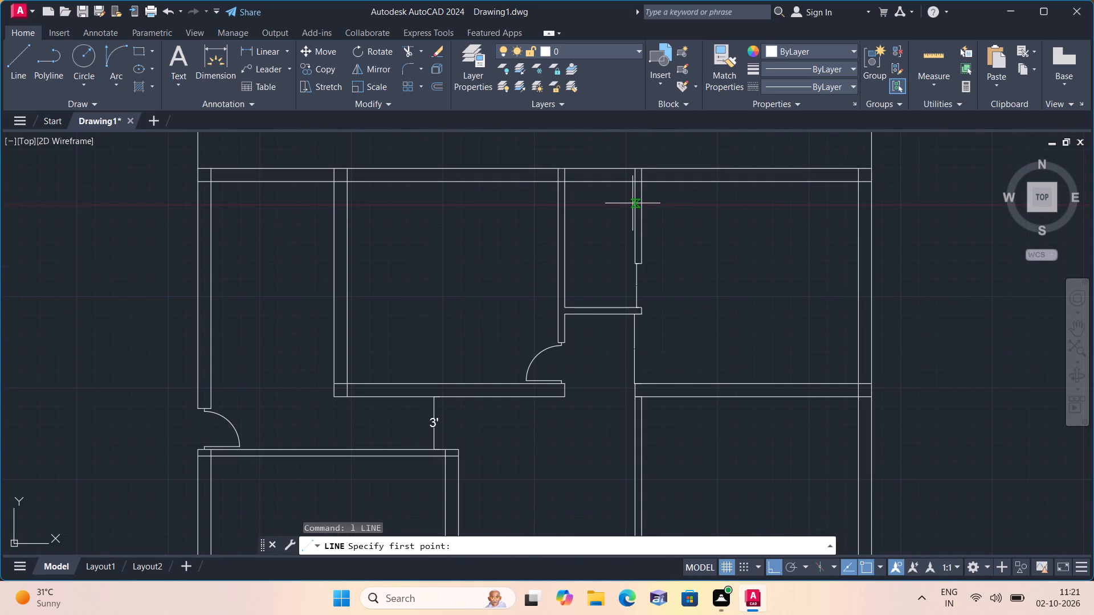
click(637, 204)
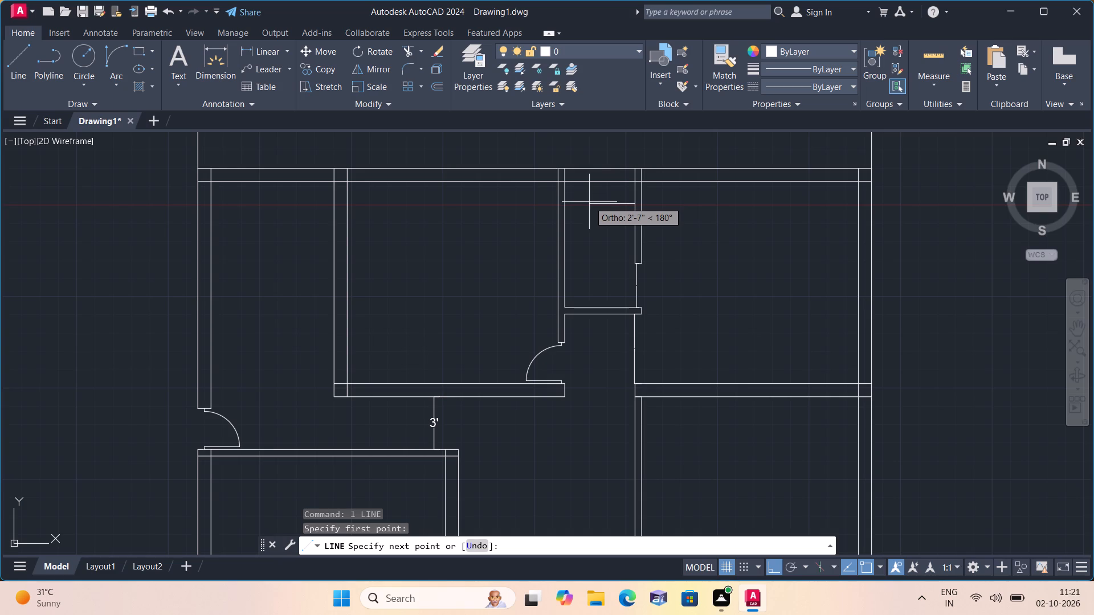
click(589, 202)
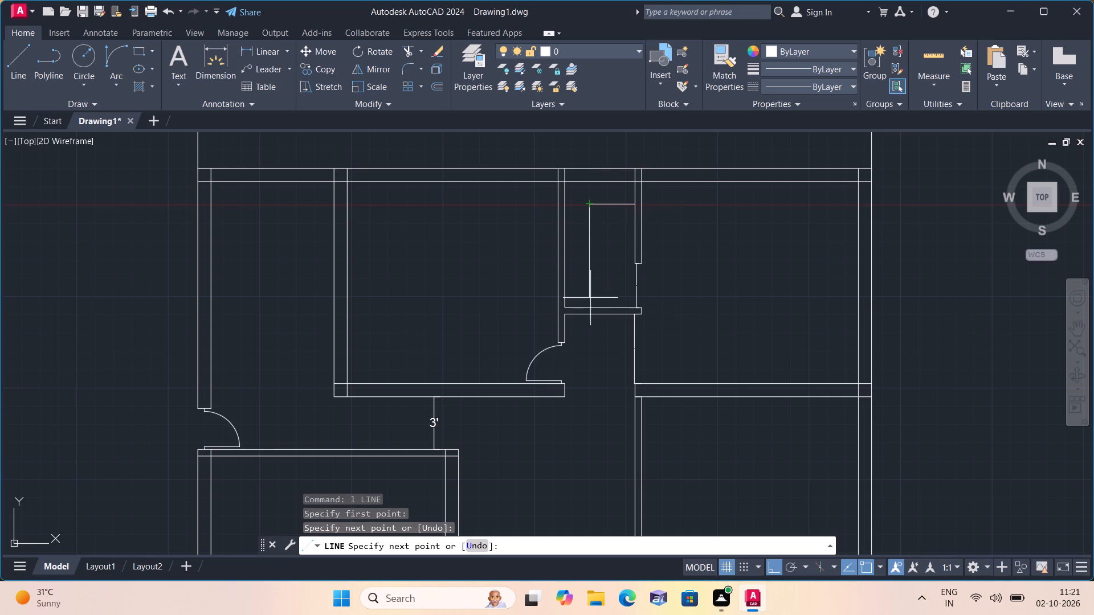
click(589, 308)
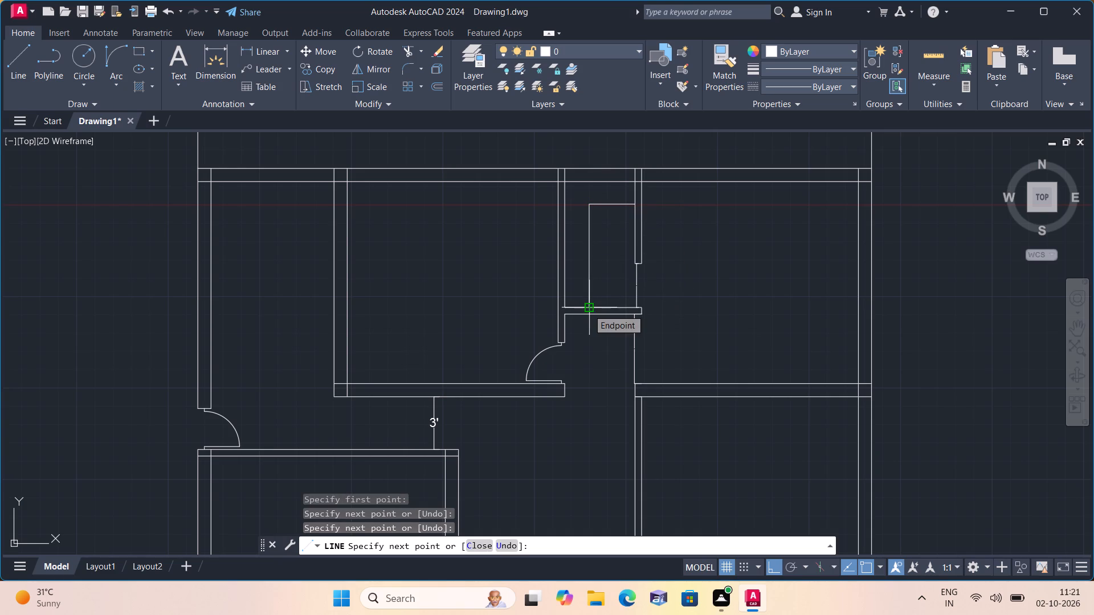
key(space)
Draw an L-shaped line in the upper-east room, running east from the partition's east face to near the outer wall, then down to the room's lower wall.
key(space)
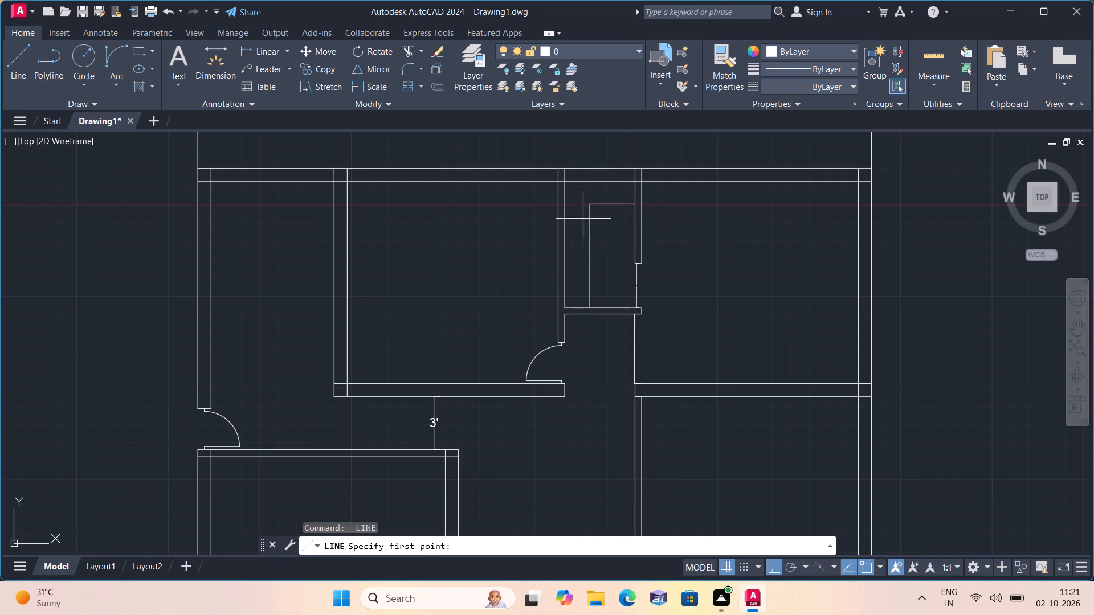
scroll(630, 202, up, 2)
click(656, 200)
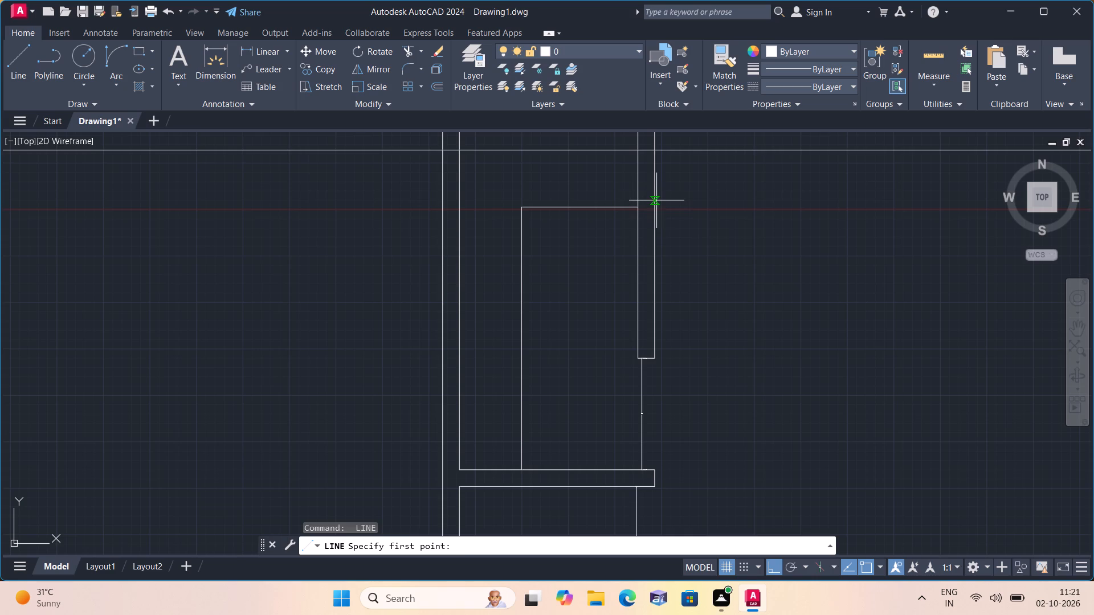
scroll(647, 205, down, 1)
middle_drag(646, 205, 574, 177)
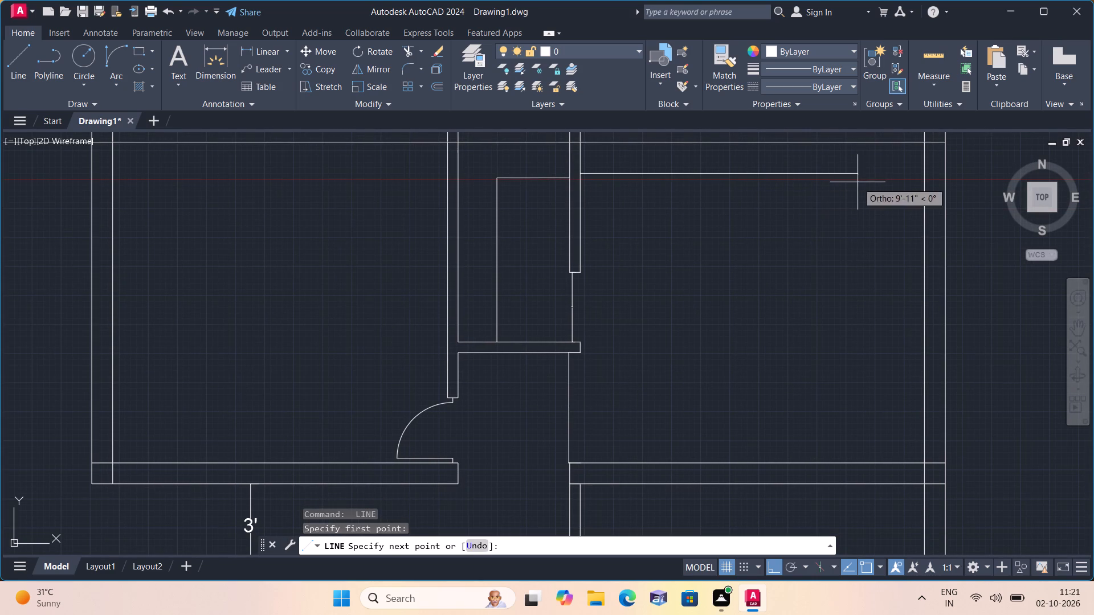
click(891, 184)
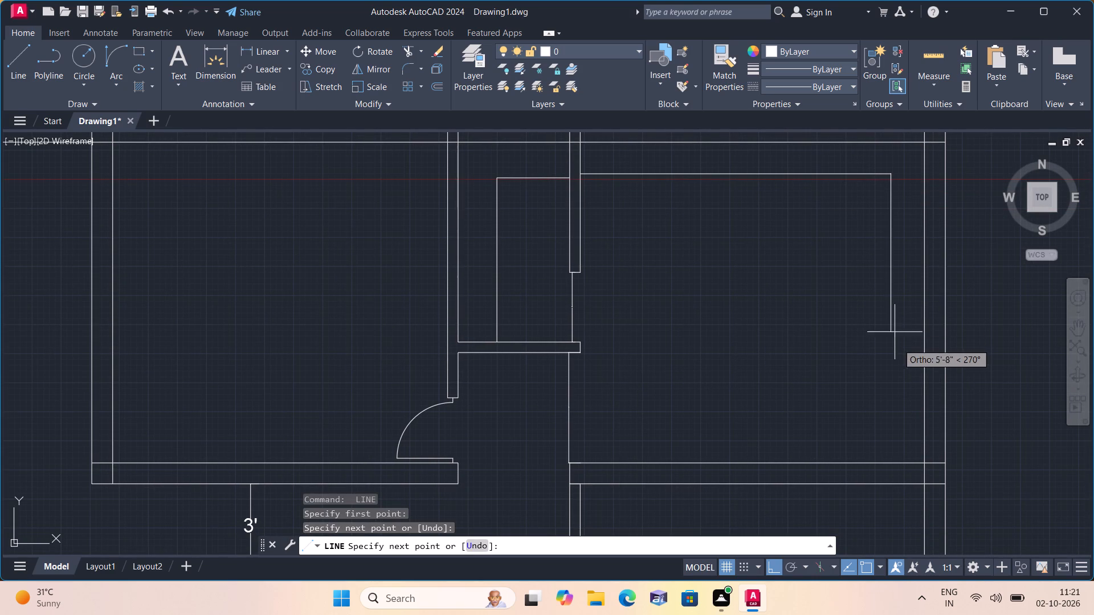
click(892, 464)
key(space)
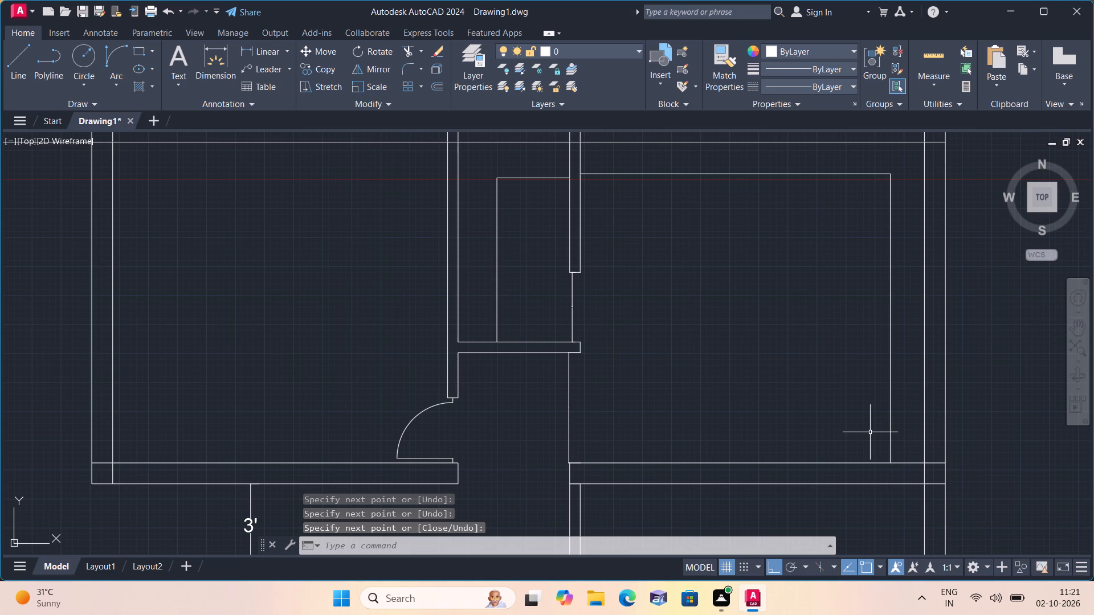
Draw a short line across the west partition's thickness at the lower-east room's bottom corner, level with the bottom wall's inner face.
scroll(689, 441, down, 1)
middle_drag(623, 493, 542, 429)
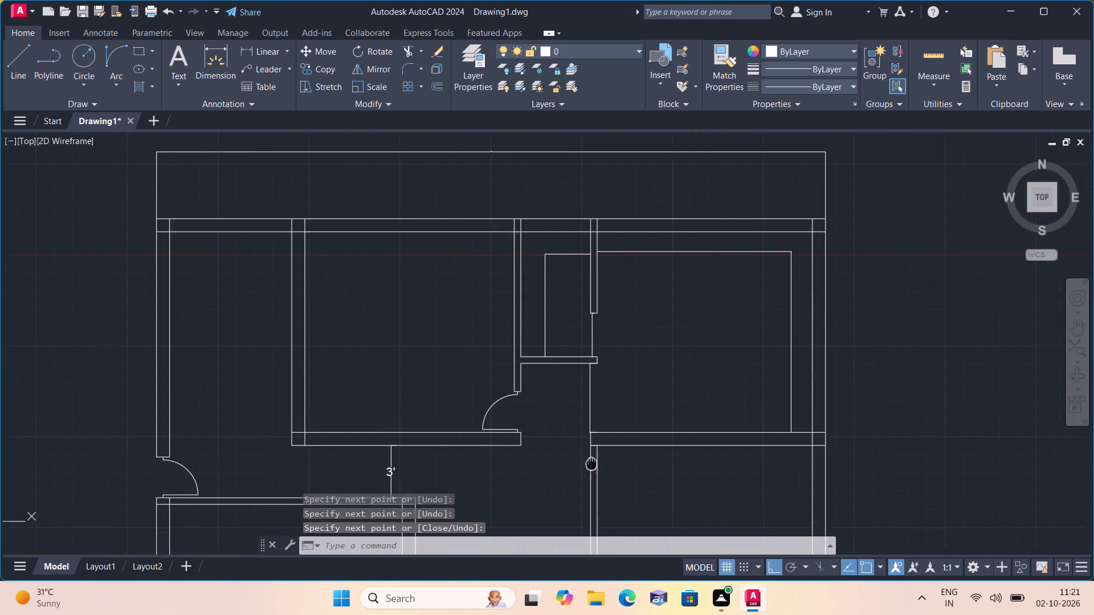
middle_drag(542, 429, 455, 387)
scroll(466, 392, down, 1)
scroll(460, 414, up, 2)
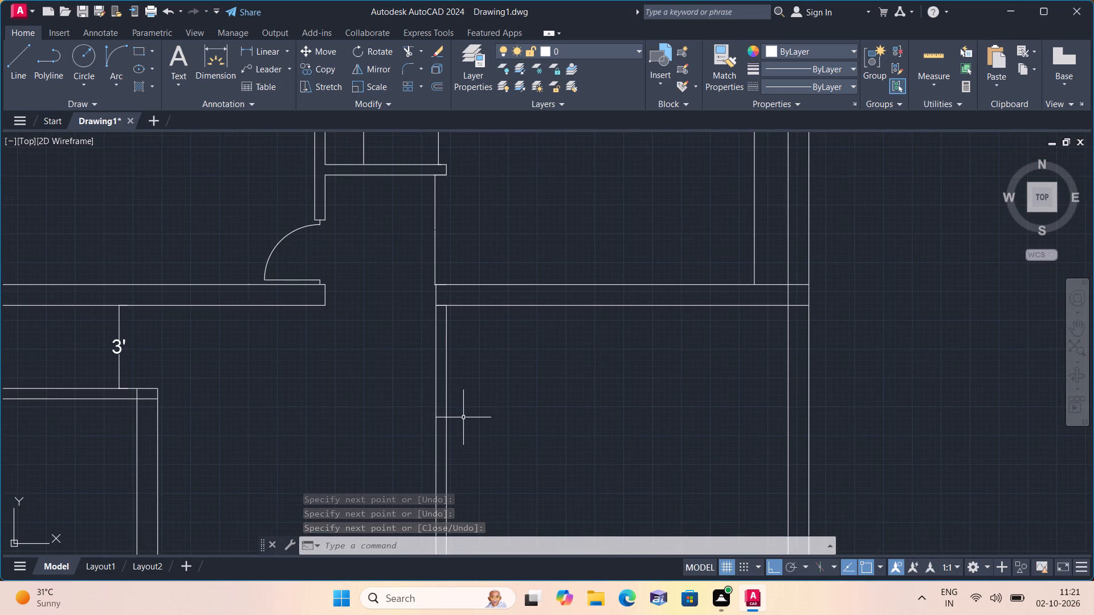
scroll(479, 420, down, 1)
middle_drag(504, 441, 463, 310)
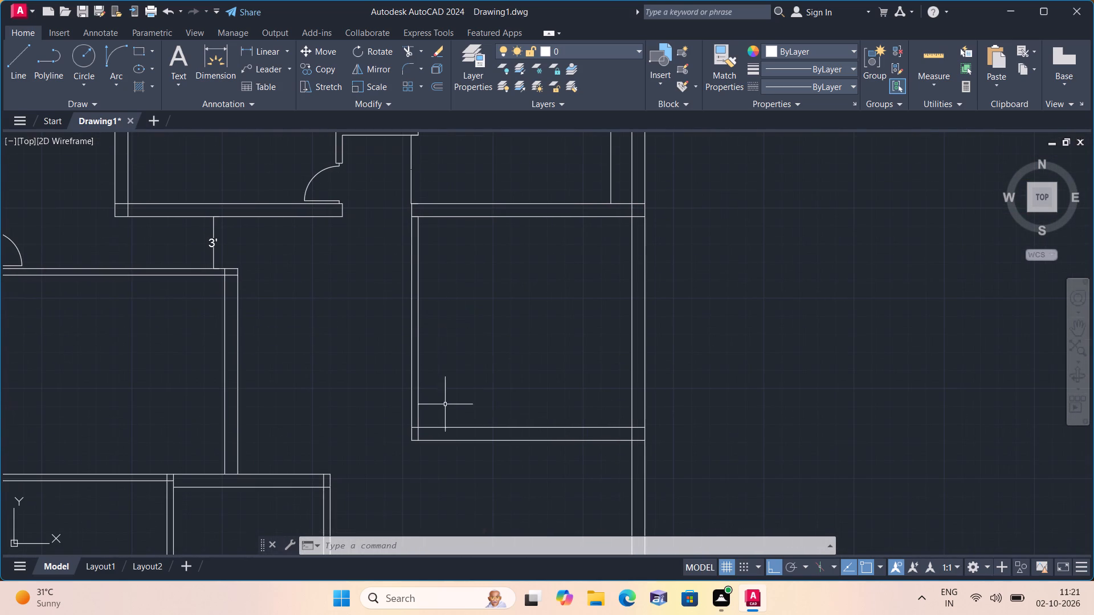
scroll(383, 404, up, 1)
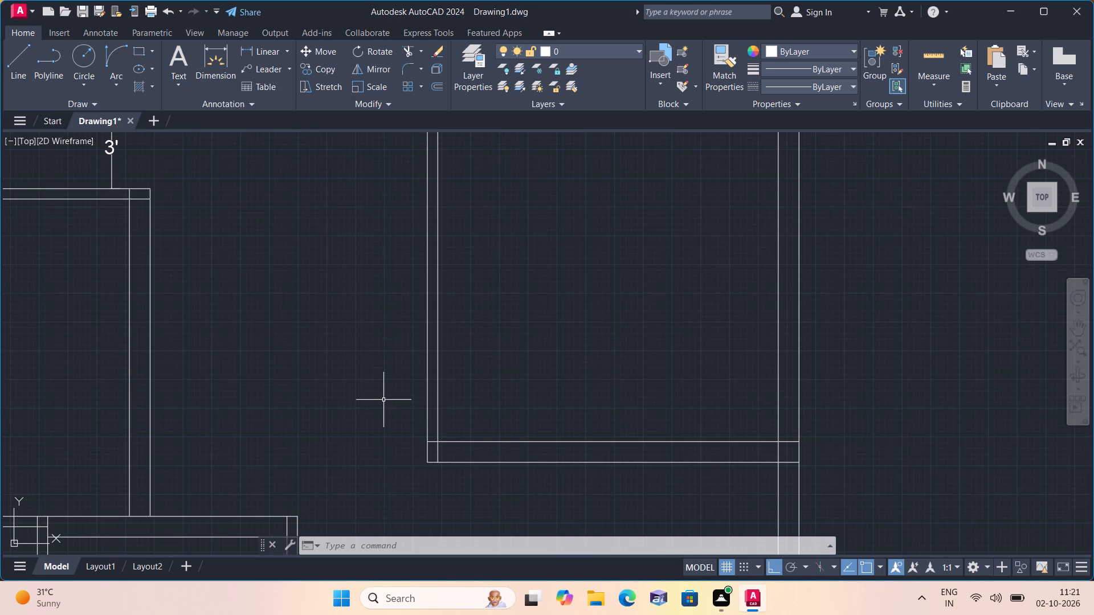
key(l)
key(space)
scroll(433, 423, up, 3)
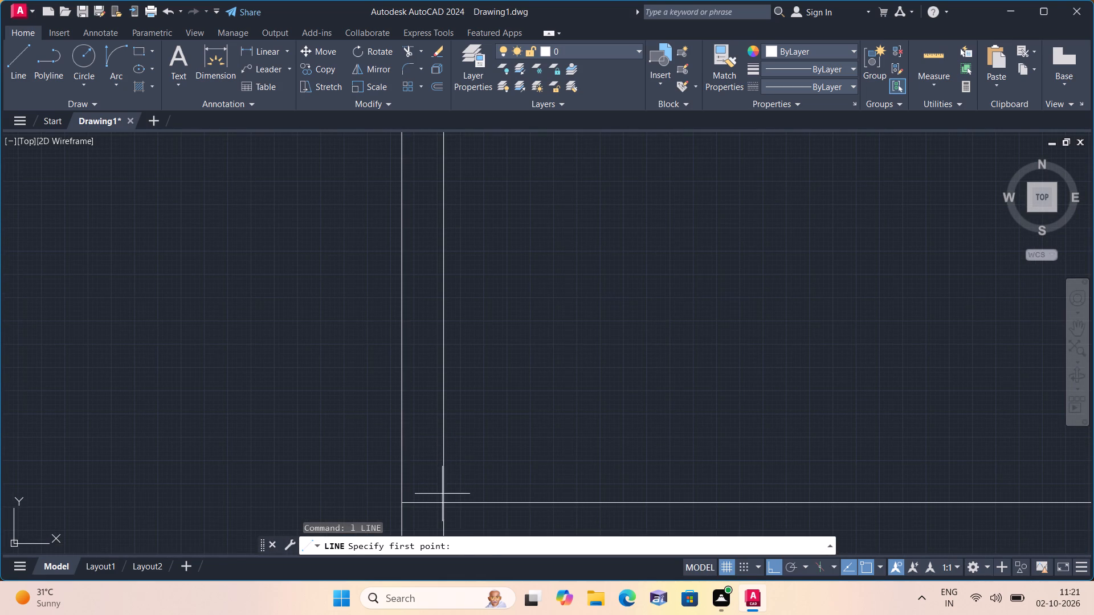
click(444, 503)
click(402, 506)
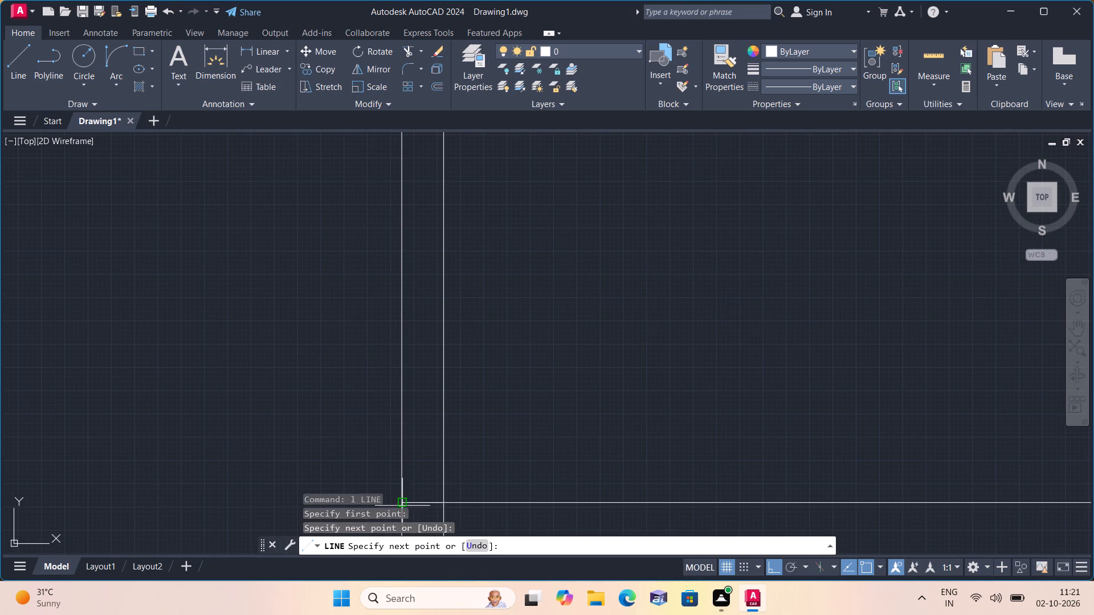
key(space)
Draw door opening lines from the short line's midpoint: 2" up, 2' up, 2" up, then east to the partition's inner face.
scroll(407, 507, up, 1)
scroll(424, 497, down, 1)
middle_drag(423, 497, 418, 434)
key(space)
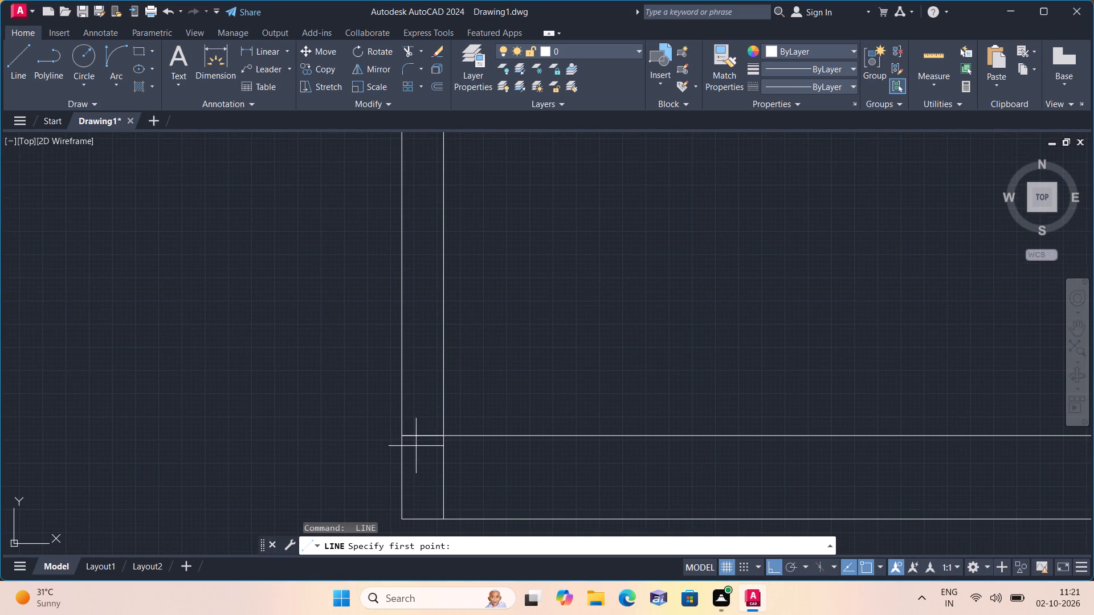
click(423, 434)
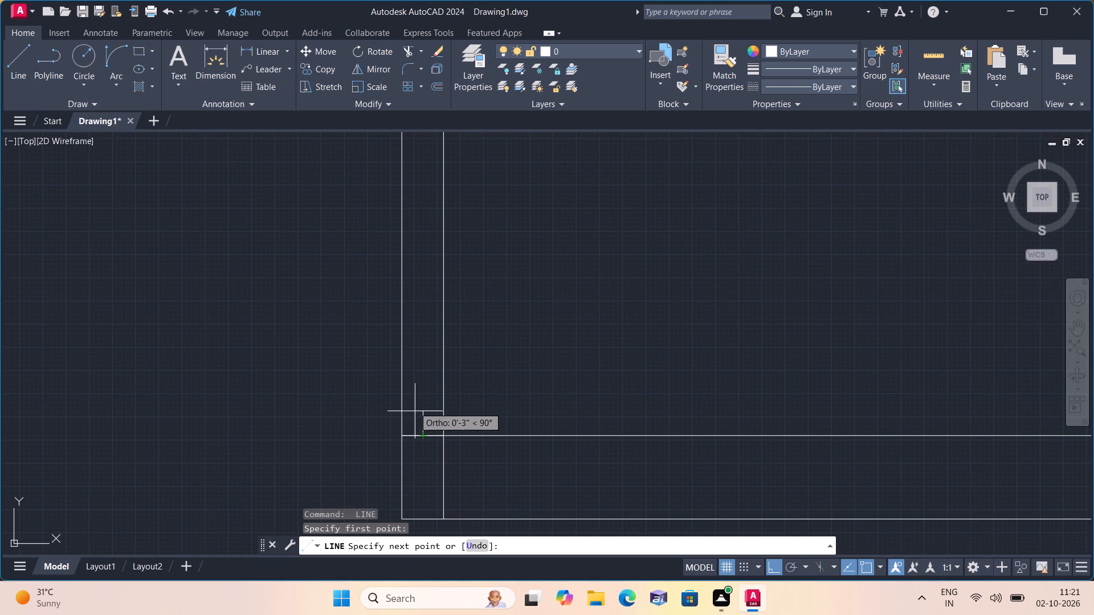
text(2")
key(space)
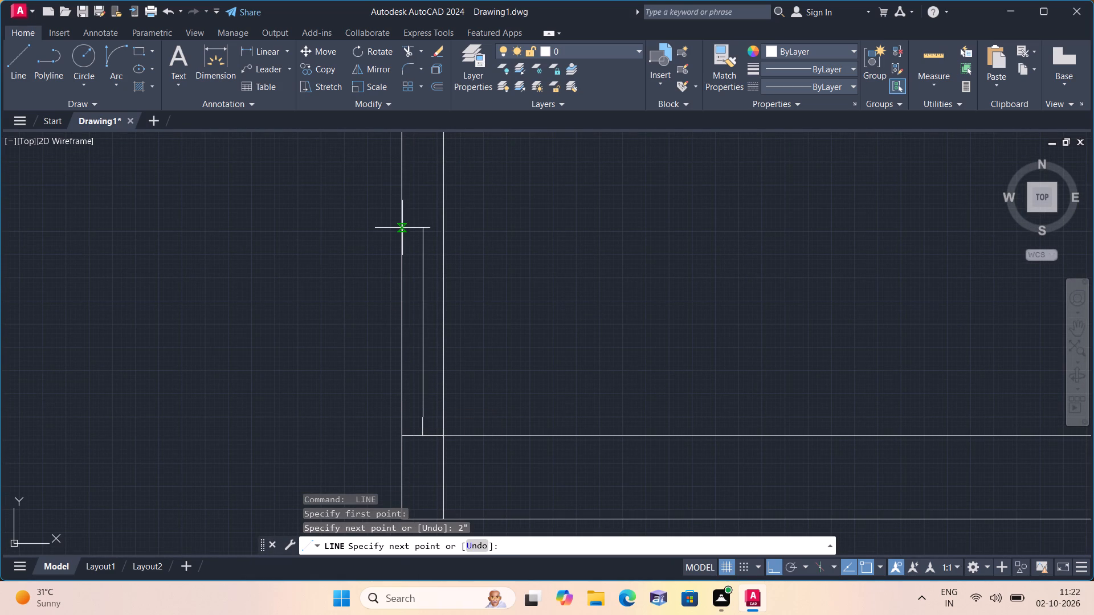
key(2)
text(')
key(space)
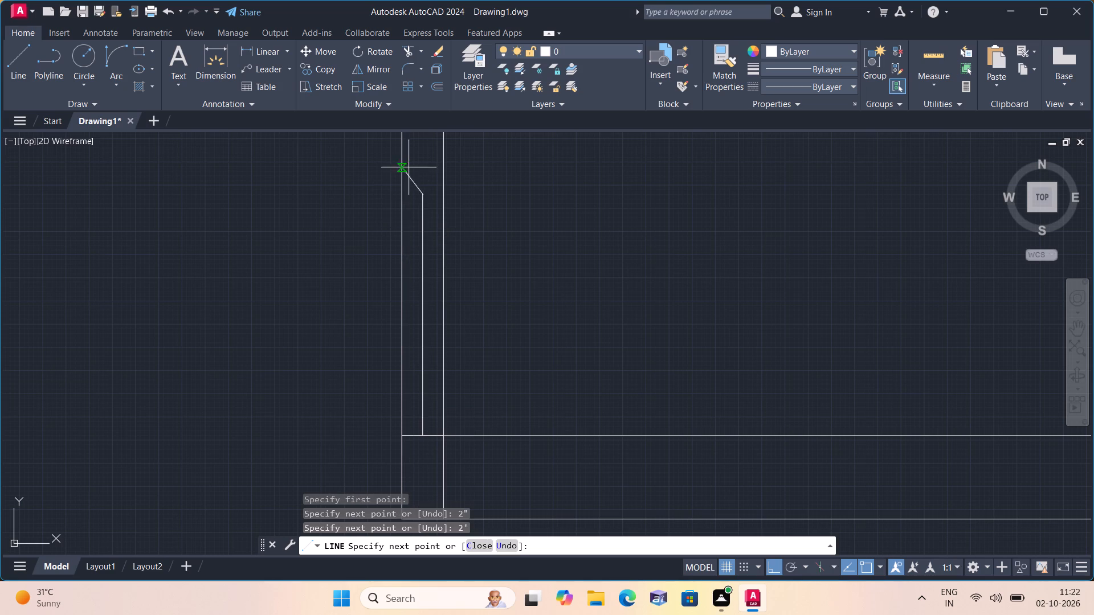
text(2")
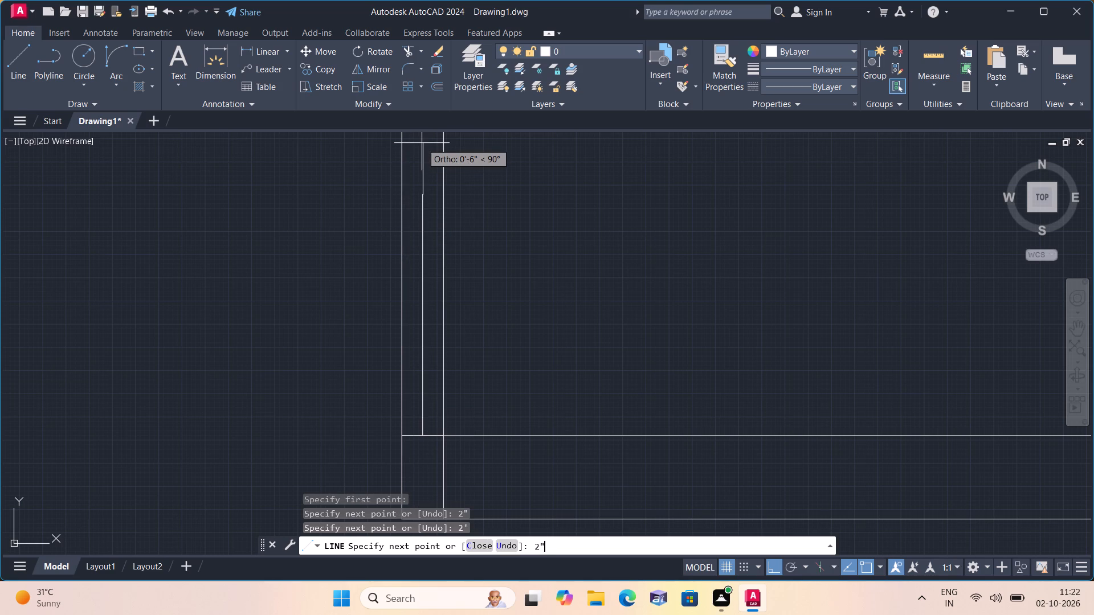
key(space)
scroll(436, 179, up, 1)
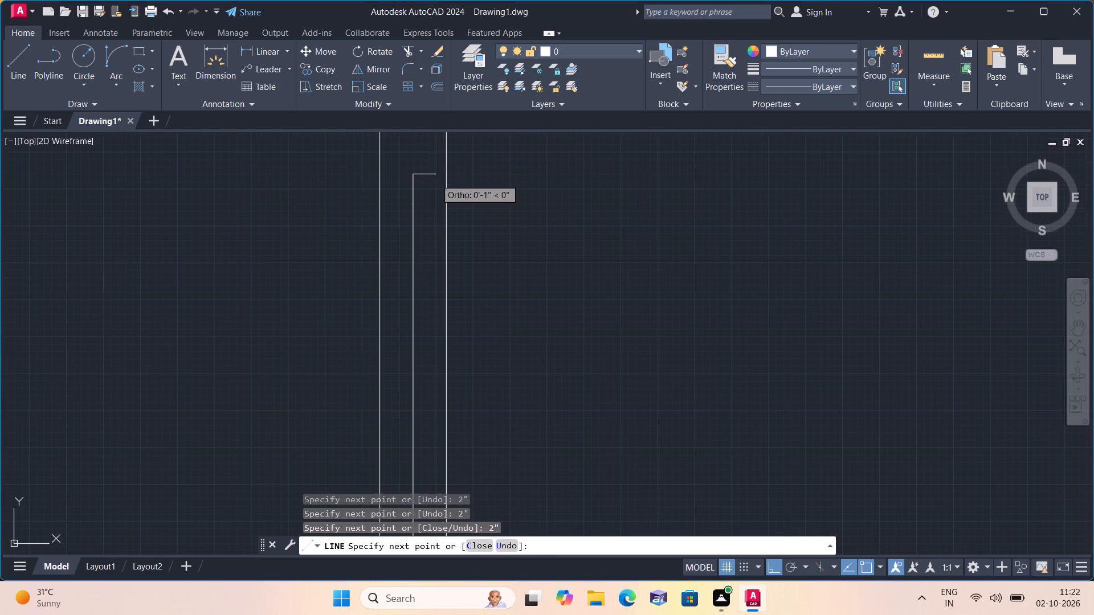
click(447, 172)
key(space)
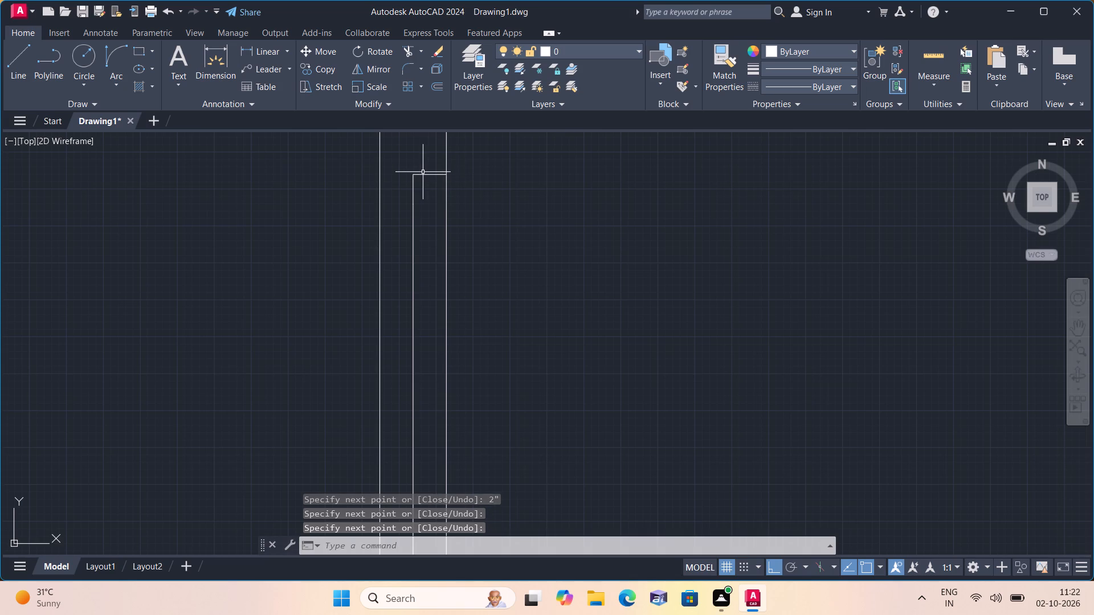
Draw a line from the door opening's upper centre point west to the partition's outer face.
key(space)
click(413, 173)
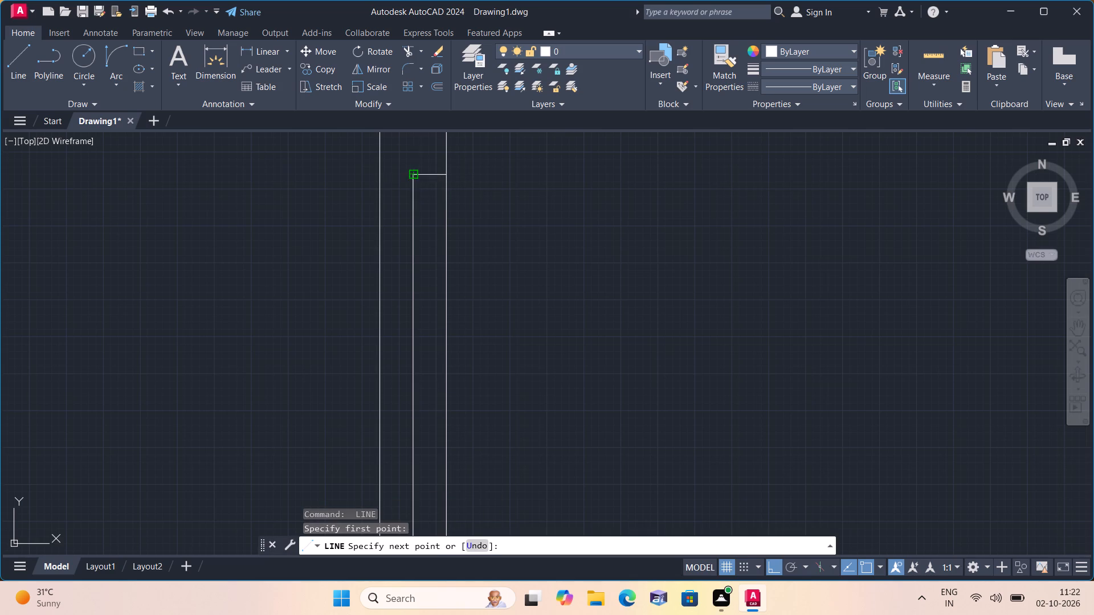
click(377, 174)
key(space)
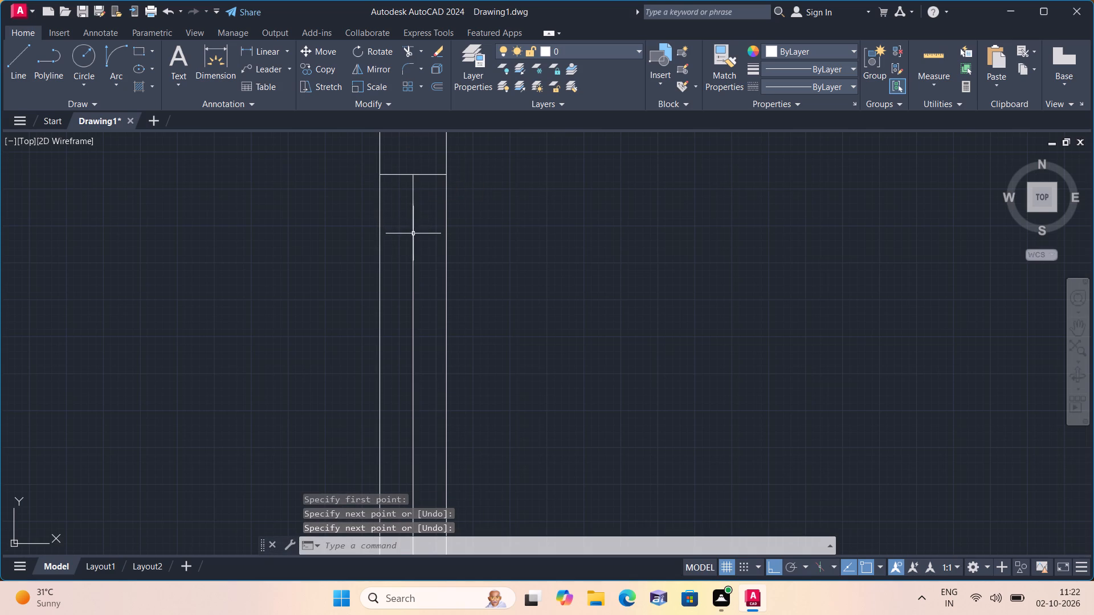
Erase the 2' line along the door opening's centre and the short line across the partition at its lower end.
click(417, 236)
double_click(411, 233)
scroll(420, 244, down, 1)
middle_drag(418, 245, 416, 203)
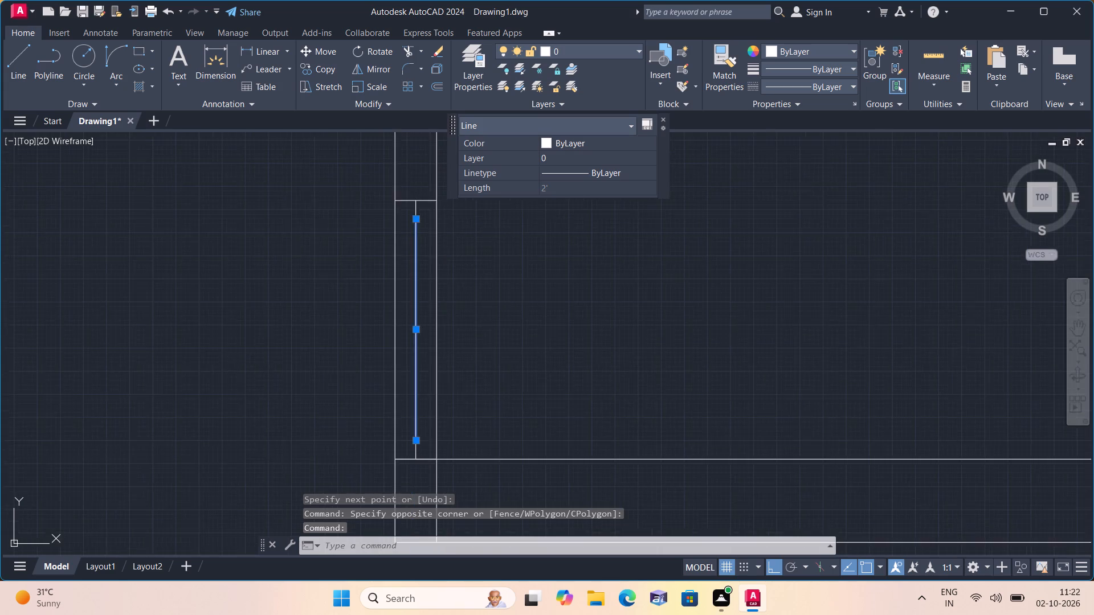
middle_drag(416, 203, 417, 192)
scroll(417, 188, down, 1)
scroll(414, 326, up, 3)
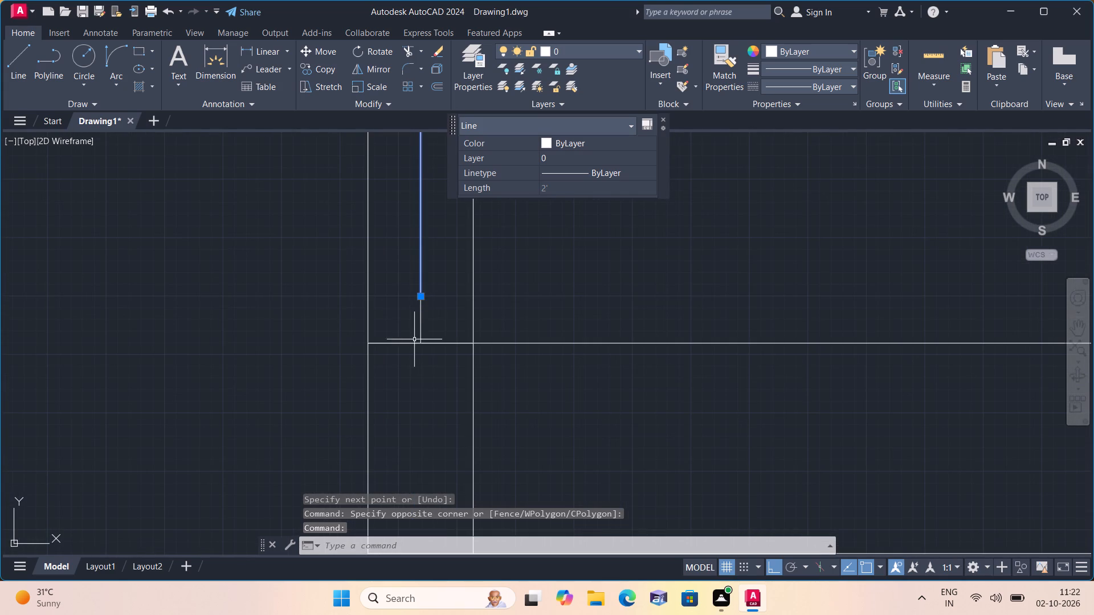
click(414, 343)
key(Delete)
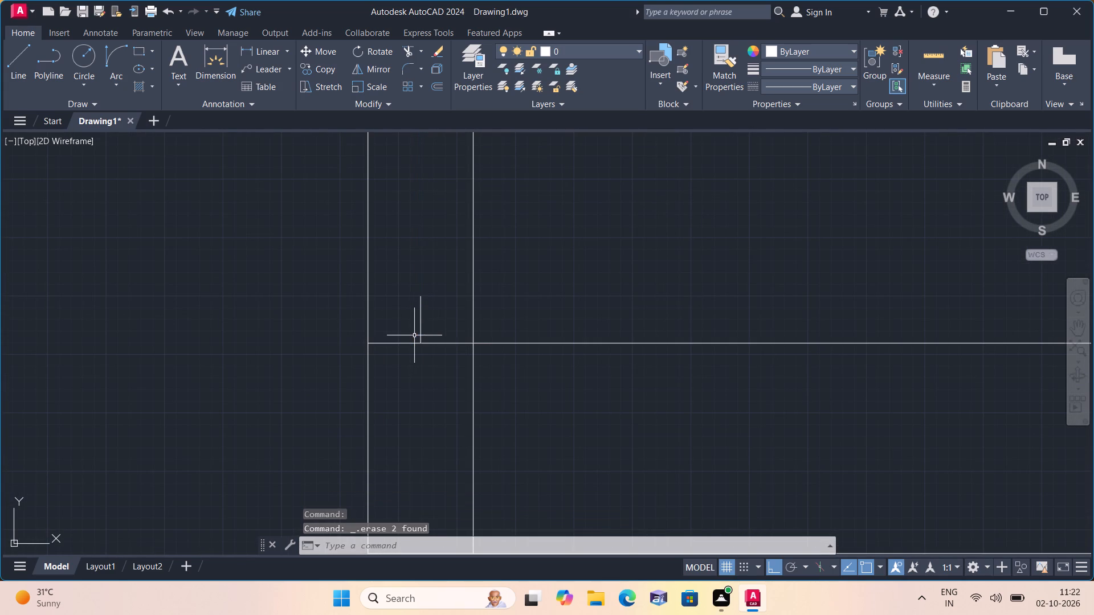
Draw the door leaf as a 2' line running east from the top of the opening's lower jamb line.
key(l)
key(space)
scroll(410, 300, up, 1)
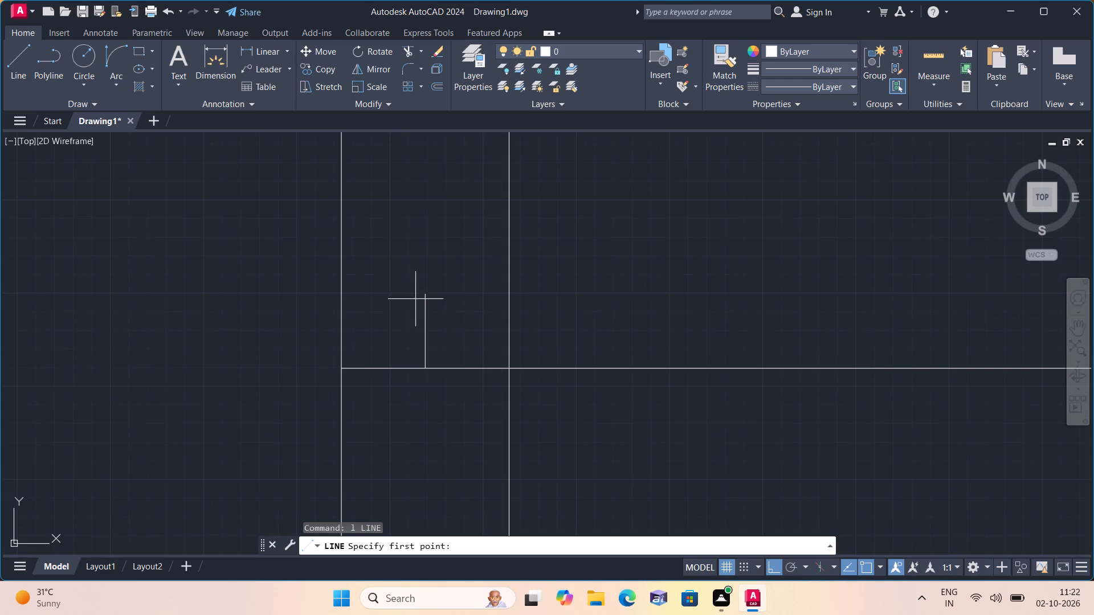
click(423, 293)
scroll(574, 263, down, 3)
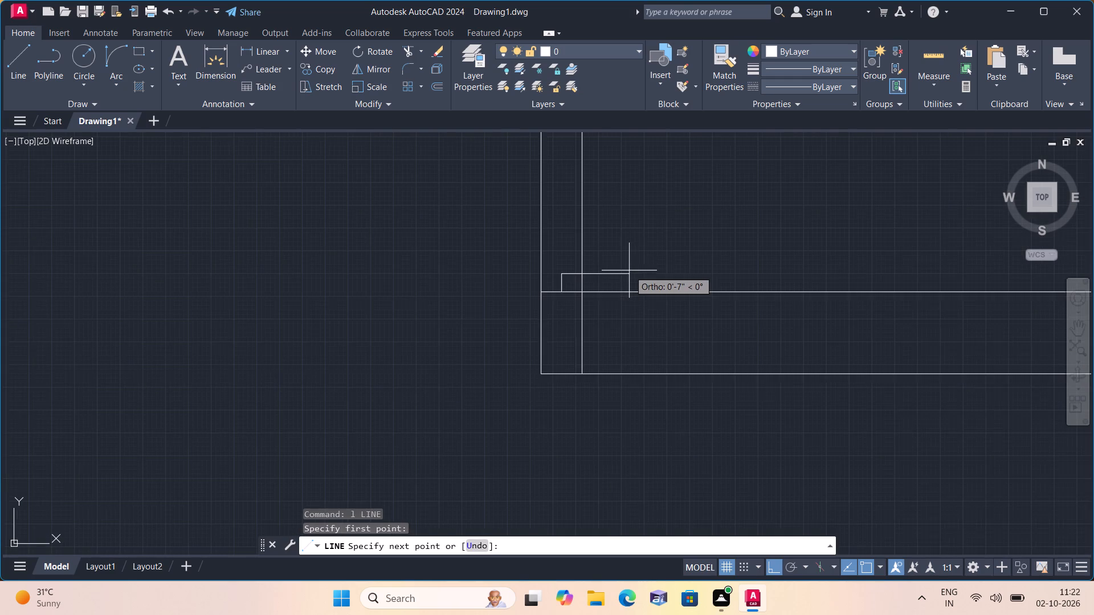
scroll(631, 270, down, 1)
text(2')
key(space)
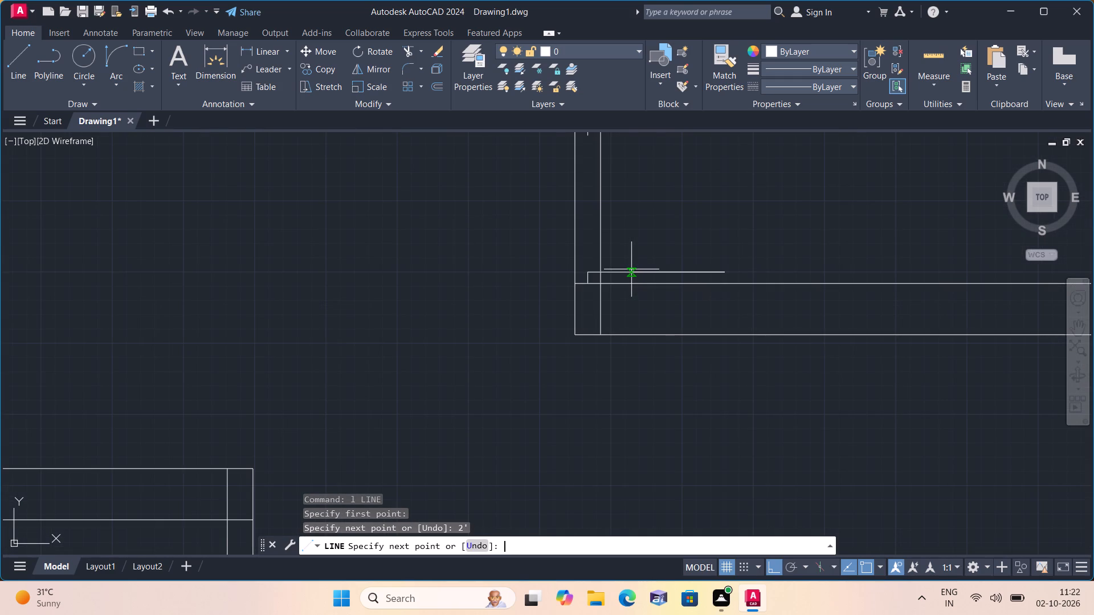
key(Escape)
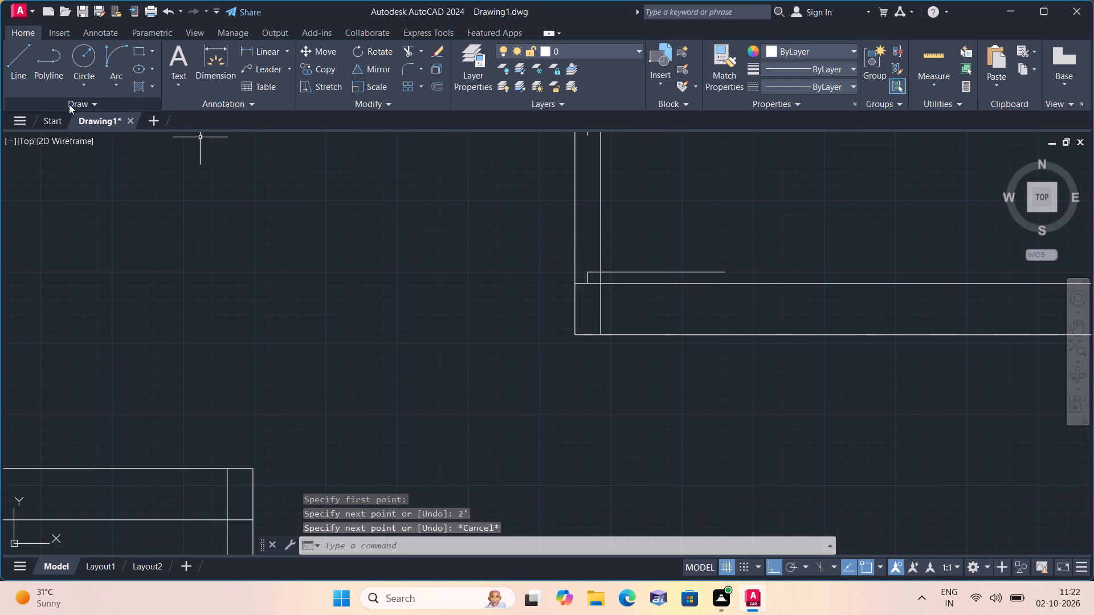
Draw the door swing arc using Start, End, Direction, from the leaf's east end to the upper jamb line's lower end.
click(117, 87)
click(182, 257)
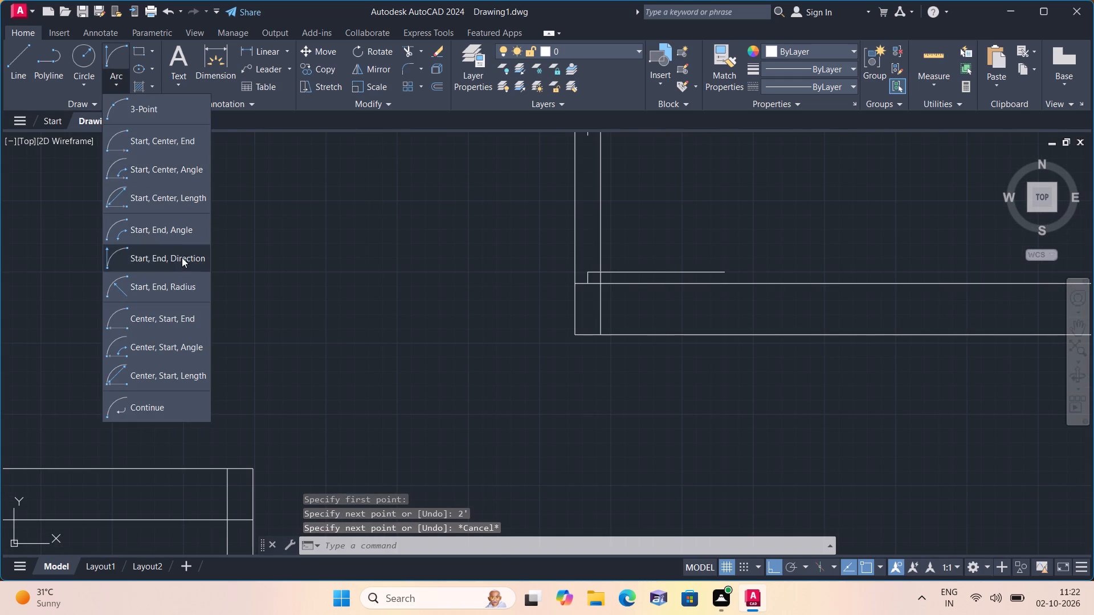
click(727, 268)
middle_drag(634, 224, 638, 250)
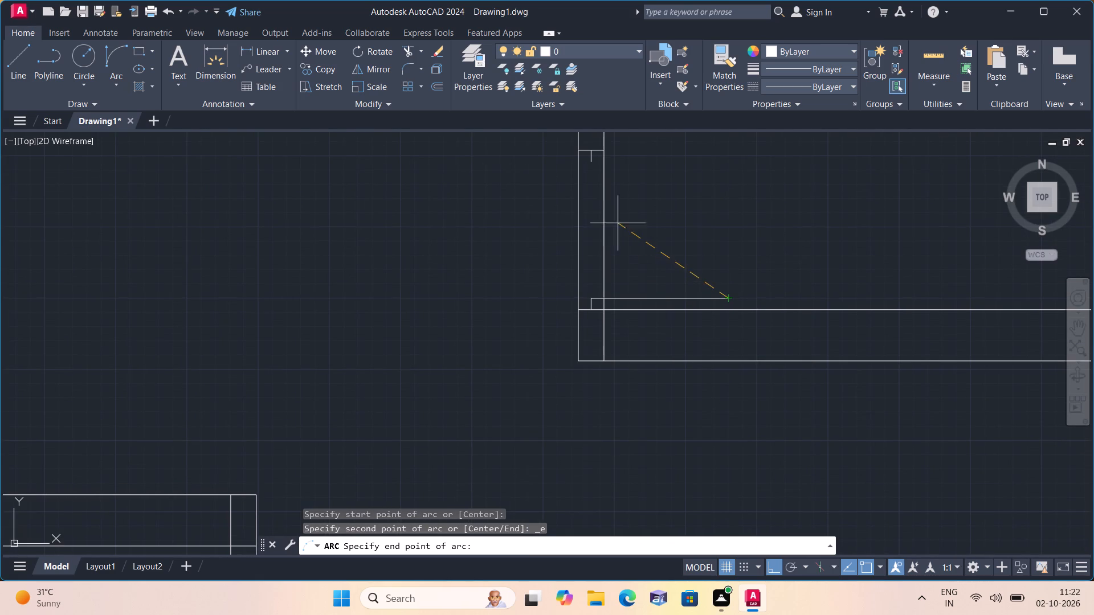
click(589, 159)
click(699, 158)
Trim both partition face lines across the door opening, including the leftover pieces beside the upper and lower jambs.
scroll(700, 158, down, 1)
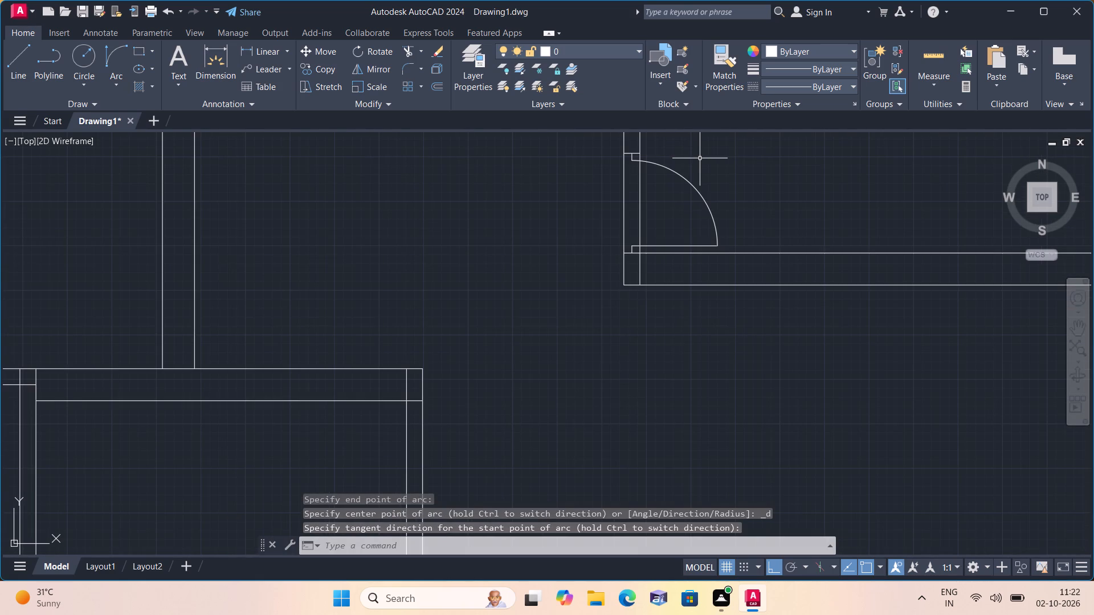
text(tr)
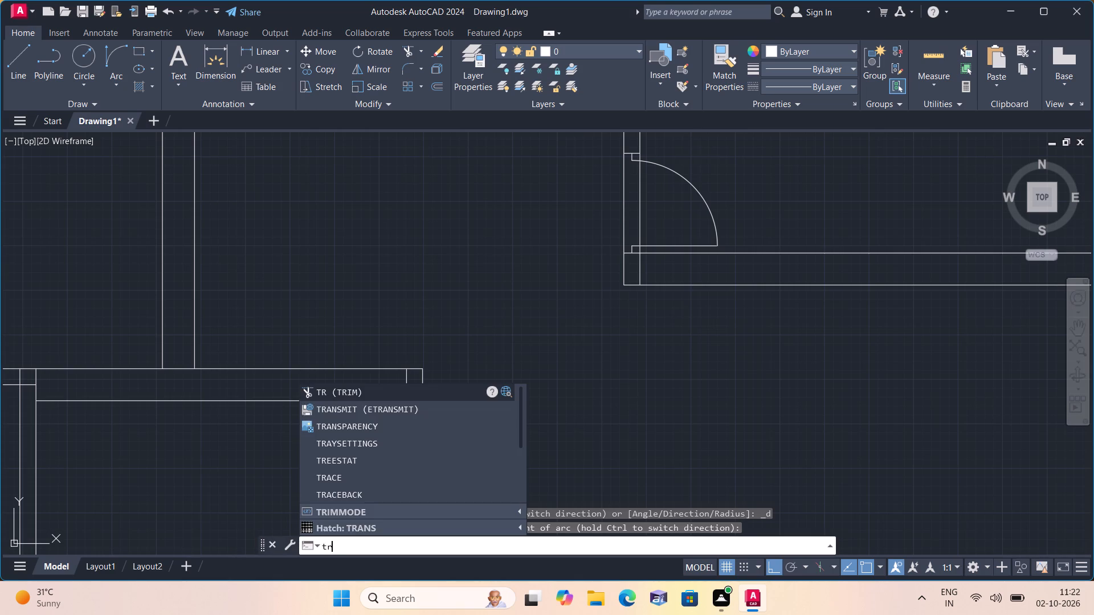
text(im)
key(space)
click(670, 206)
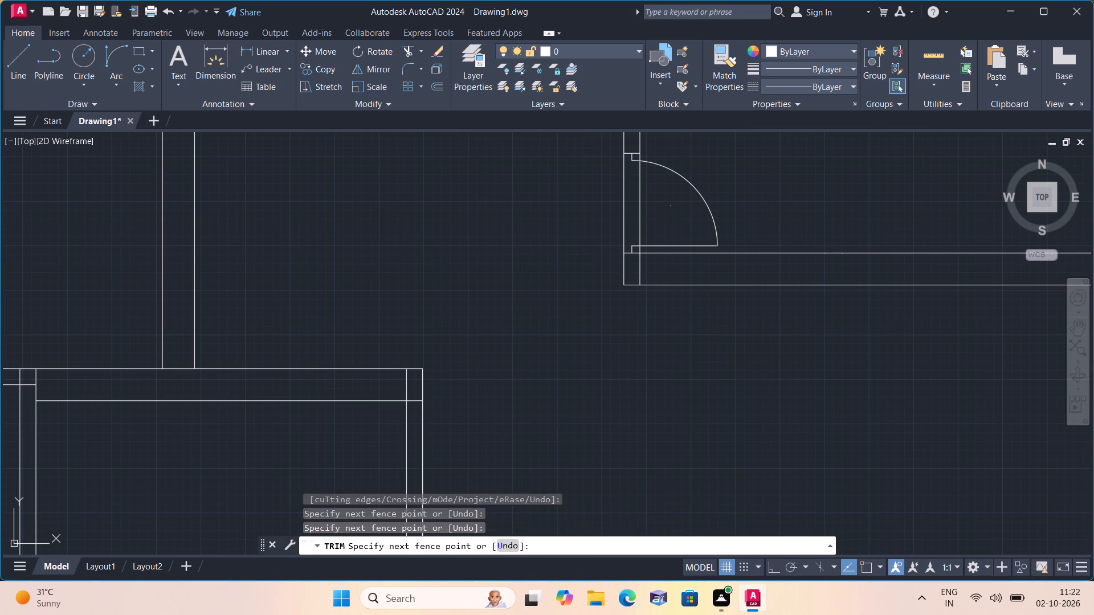
click(604, 222)
scroll(658, 262, up, 3)
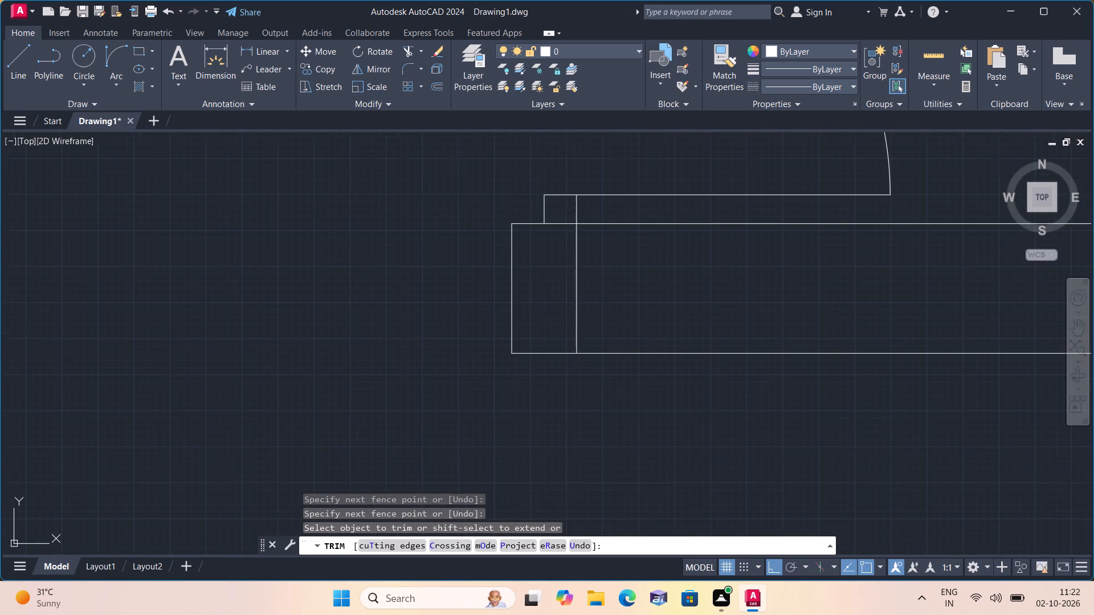
click(579, 207)
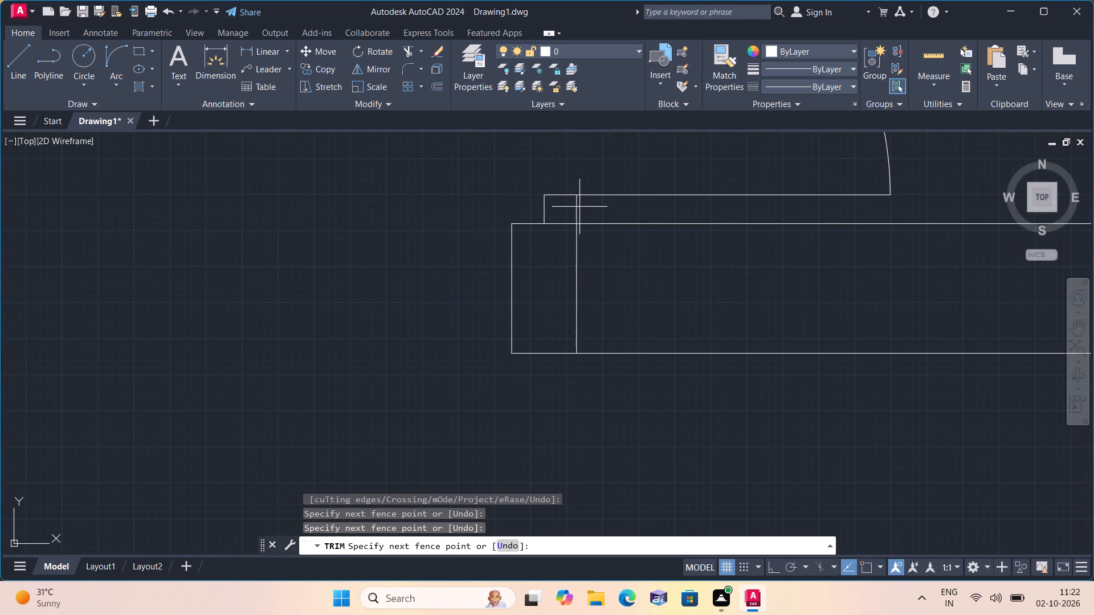
click(556, 214)
scroll(550, 214, down, 3)
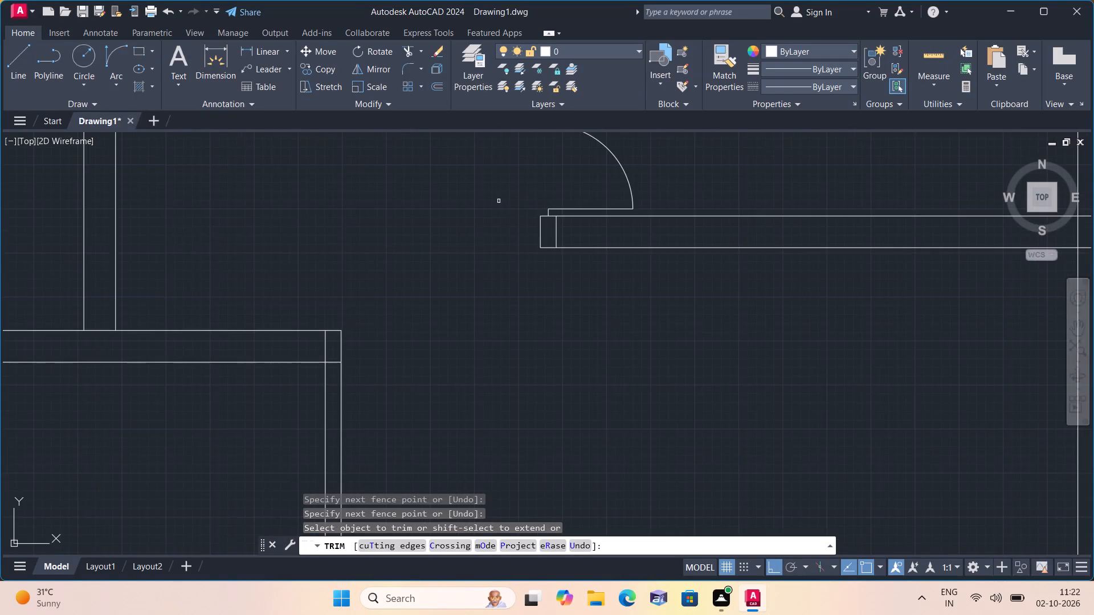
middle_drag(495, 204, 544, 335)
scroll(583, 251, up, 2)
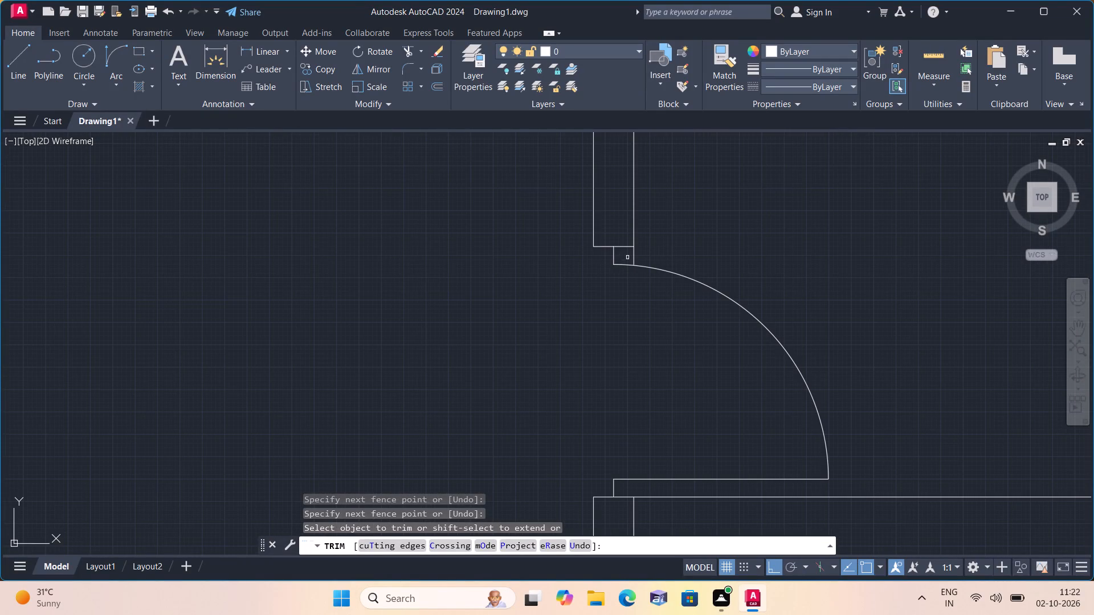
click(627, 257)
click(672, 247)
Examine the floor plan around the new door and the small partitioned room to its south.
scroll(672, 247, down, 3)
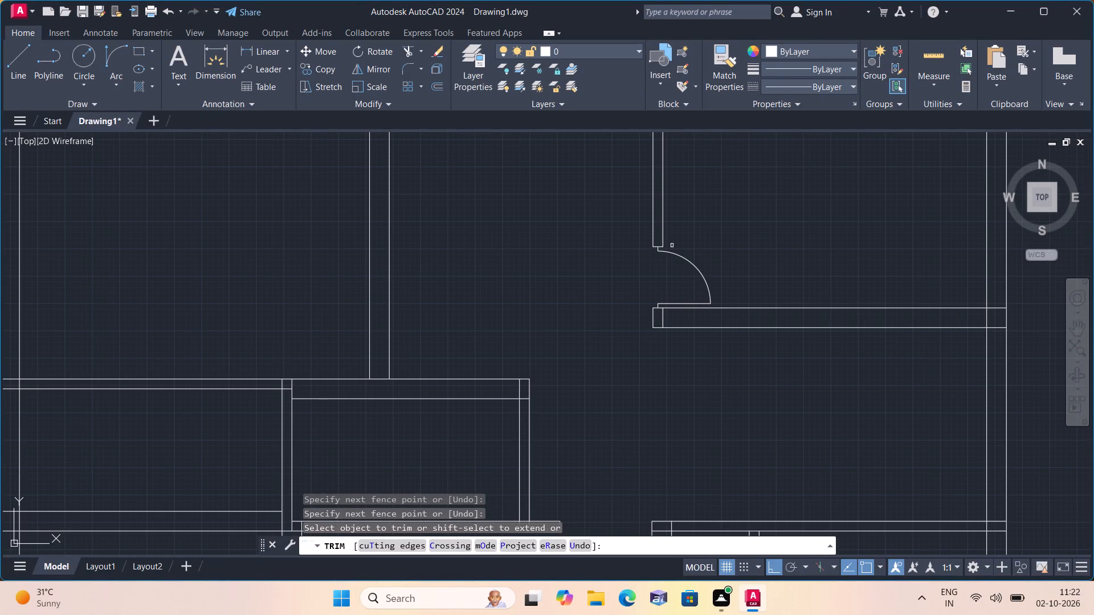
scroll(672, 244, down, 1)
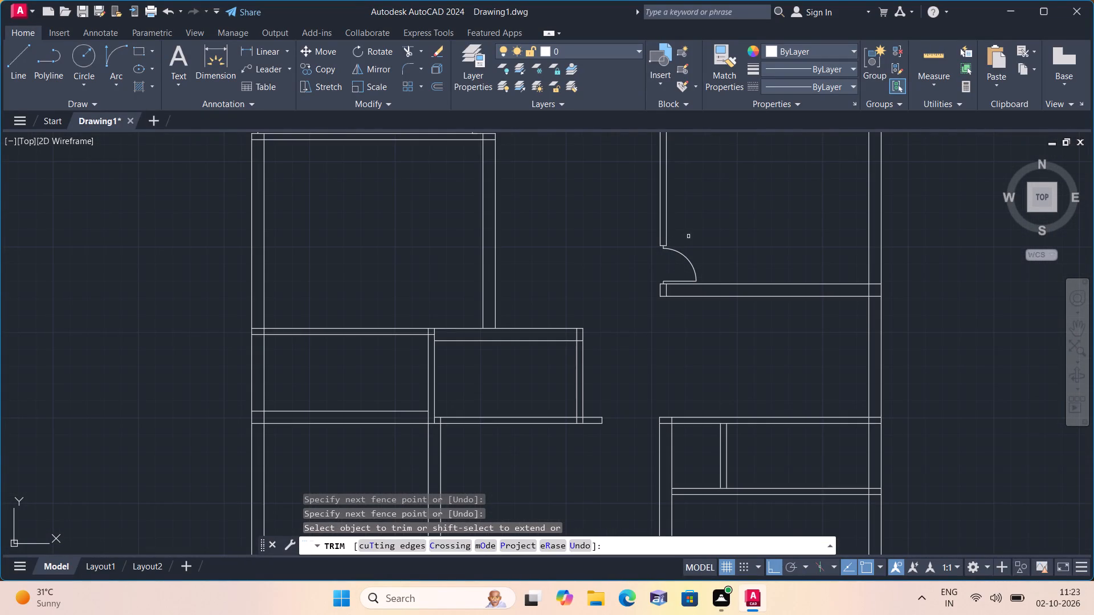
scroll(689, 236, down, 3)
scroll(689, 236, up, 2)
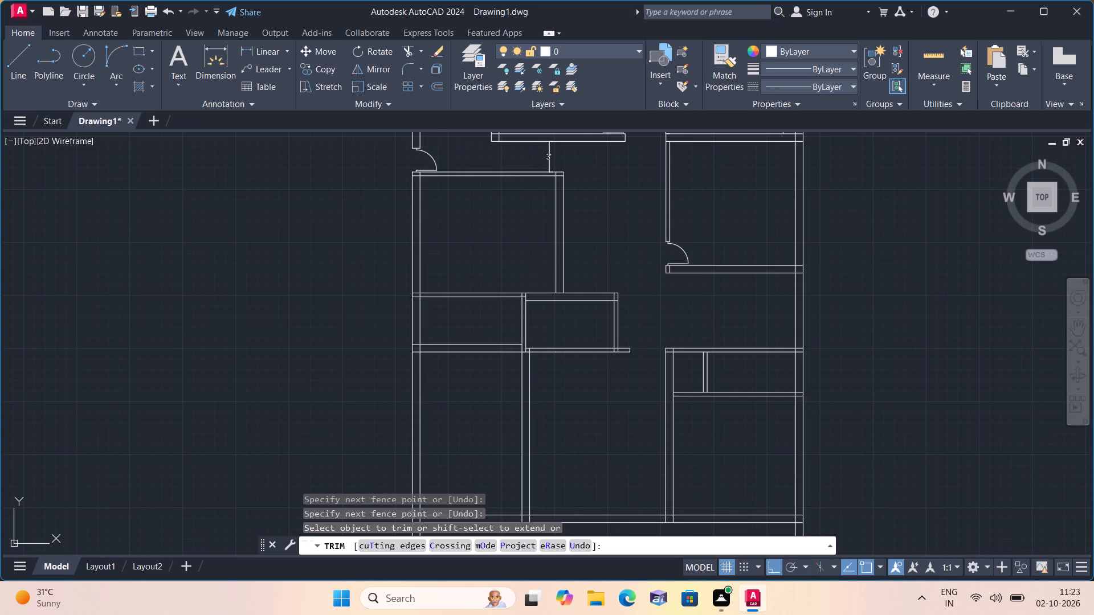
scroll(689, 236, up, 1)
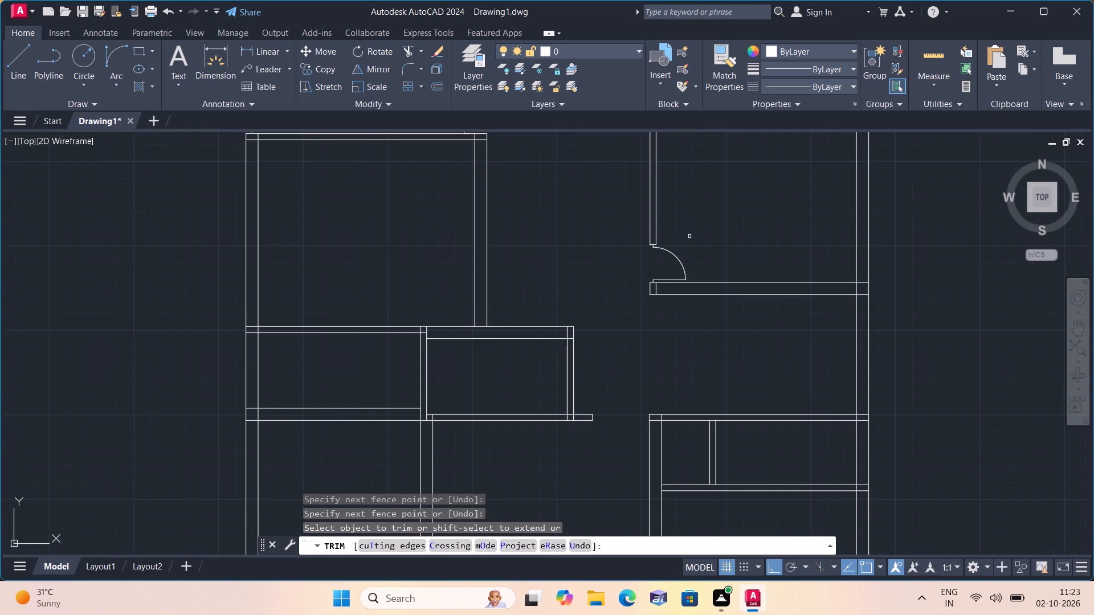
scroll(689, 236, up, 1)
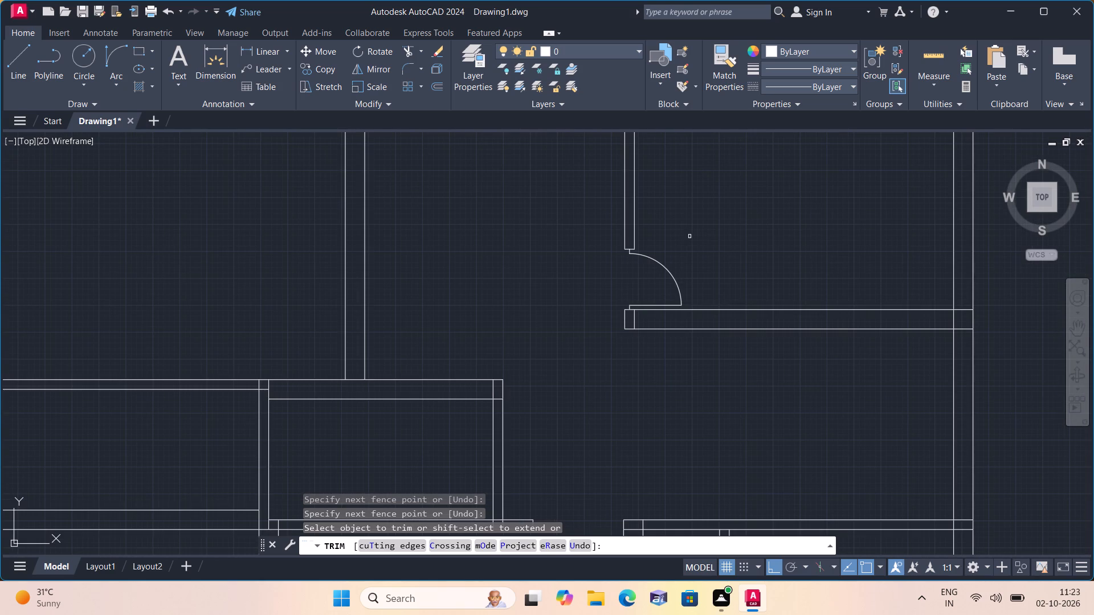
scroll(689, 236, down, 3)
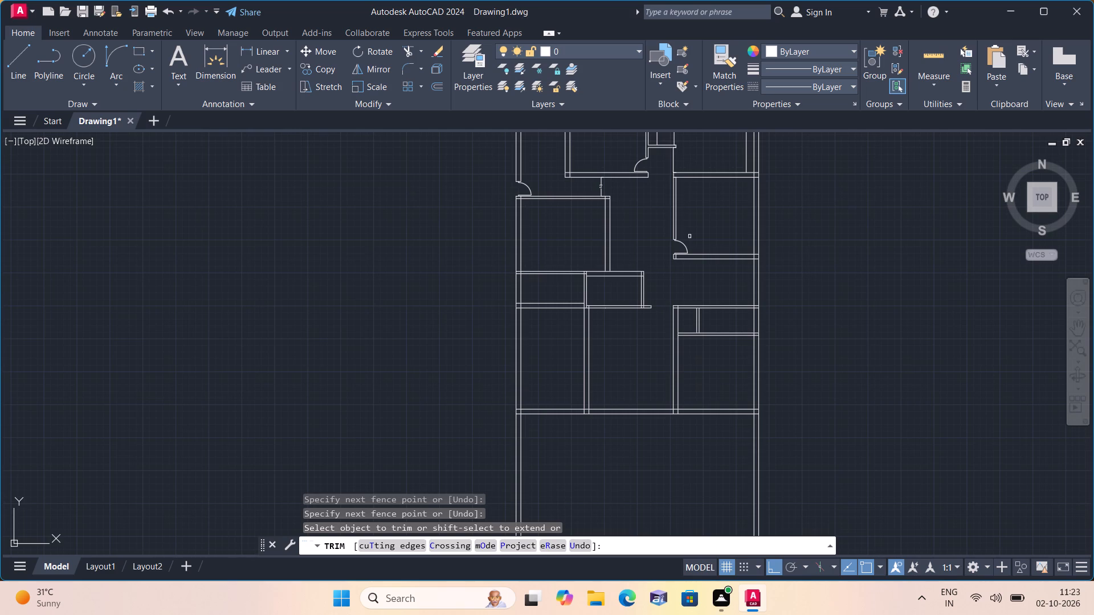
scroll(689, 236, up, 1)
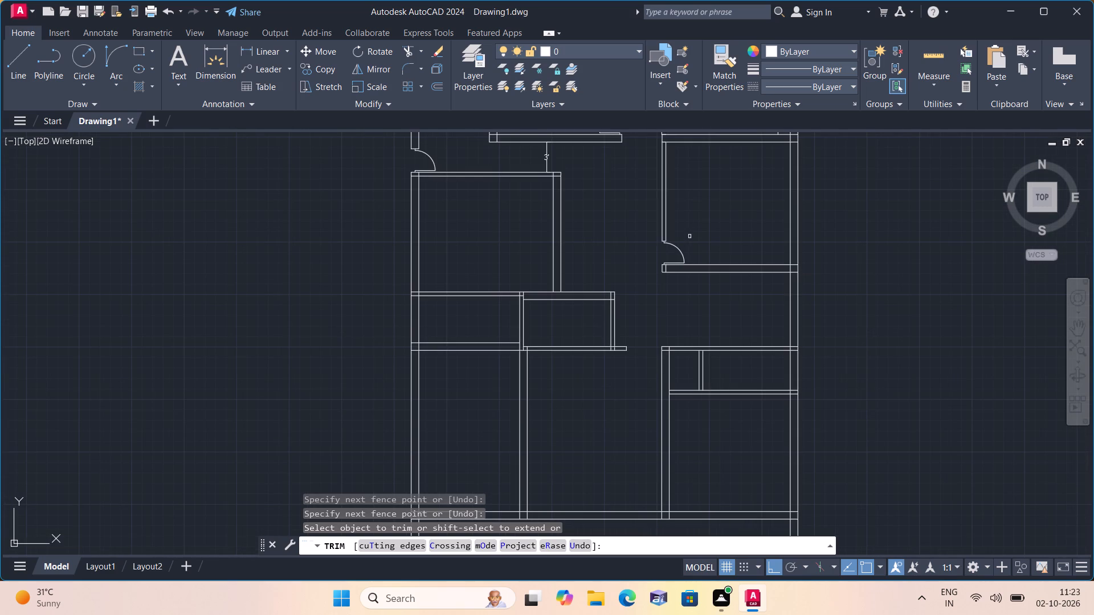
scroll(689, 236, up, 1)
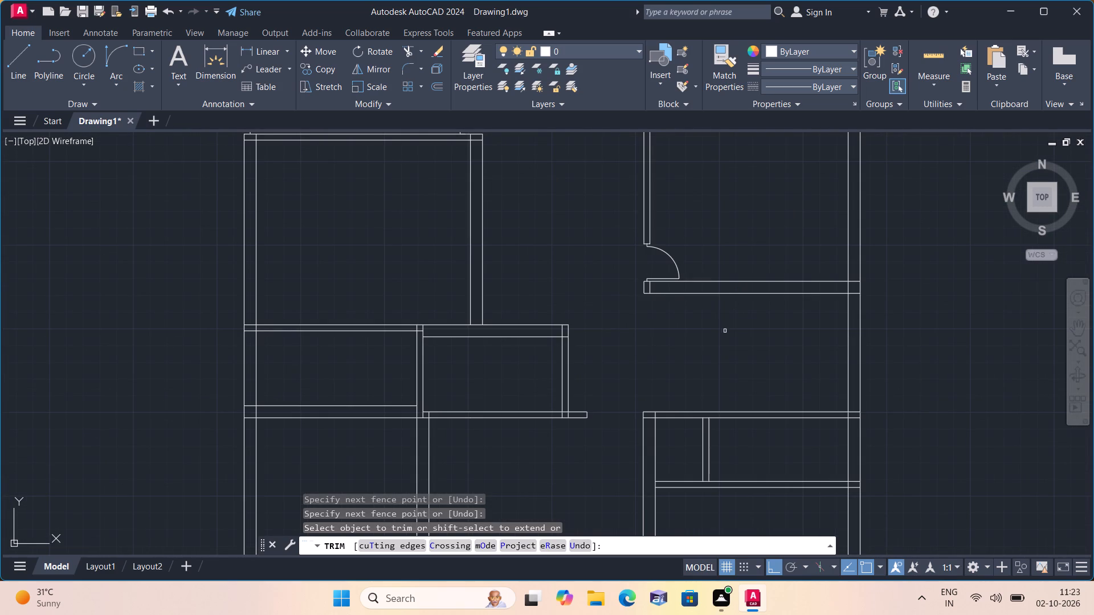
middle_drag(676, 348, 607, 241)
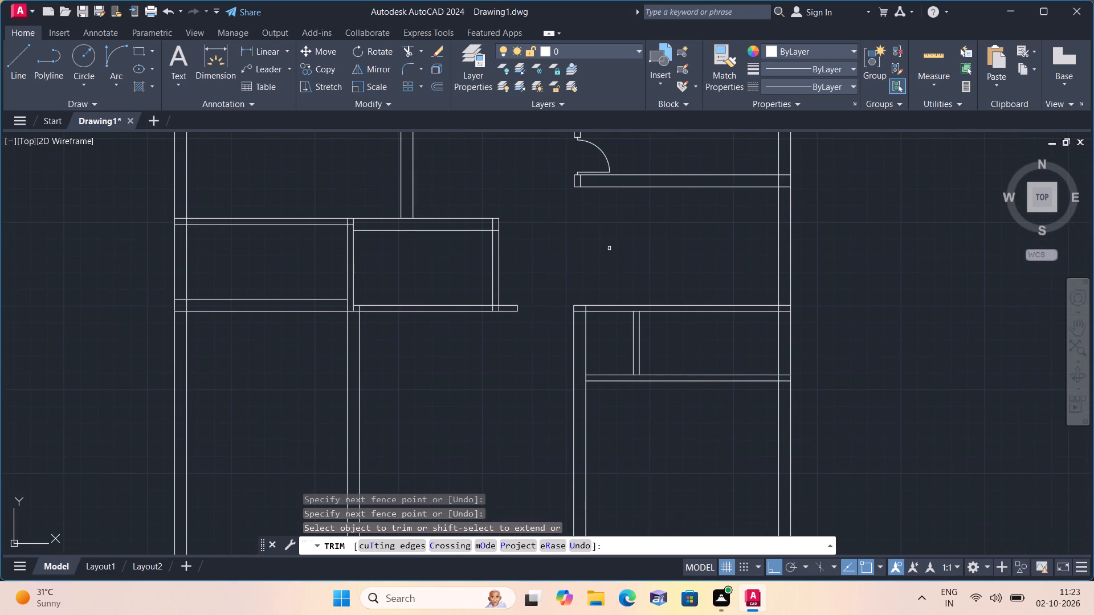
scroll(627, 314, up, 1)
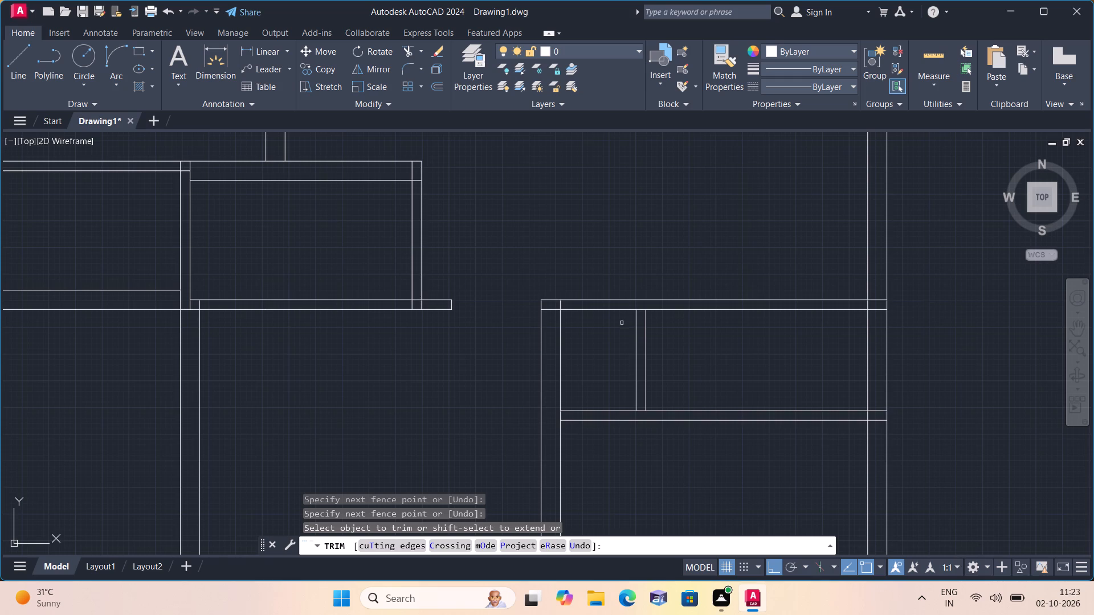
scroll(606, 317, down, 1)
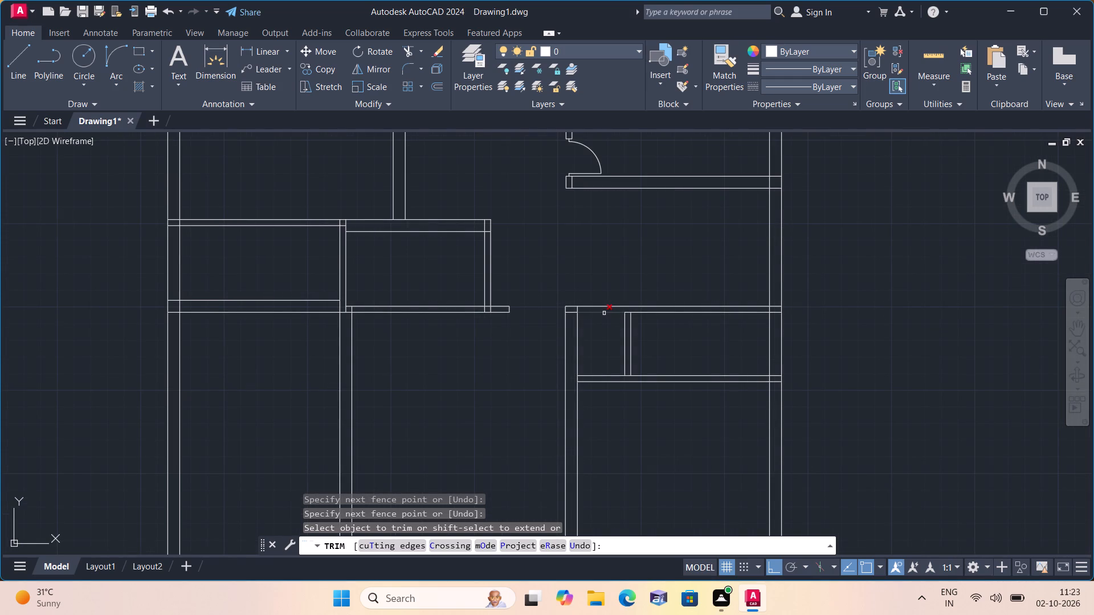
key(space)
Extend the two short partition lines in the small lower-east room north through the top wall's thickness.
text(ex)
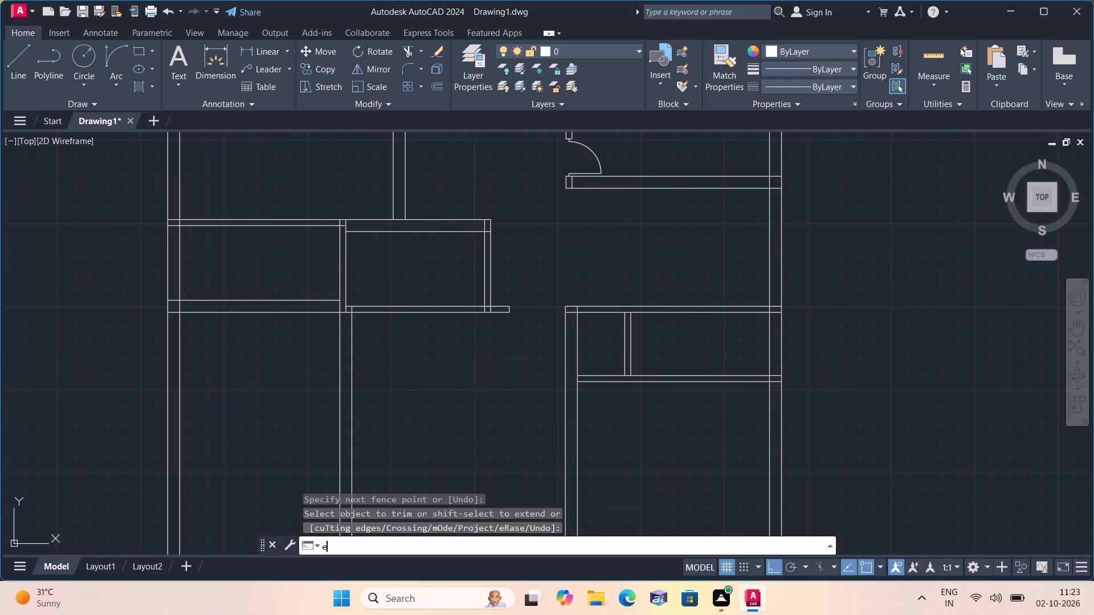
text(te)
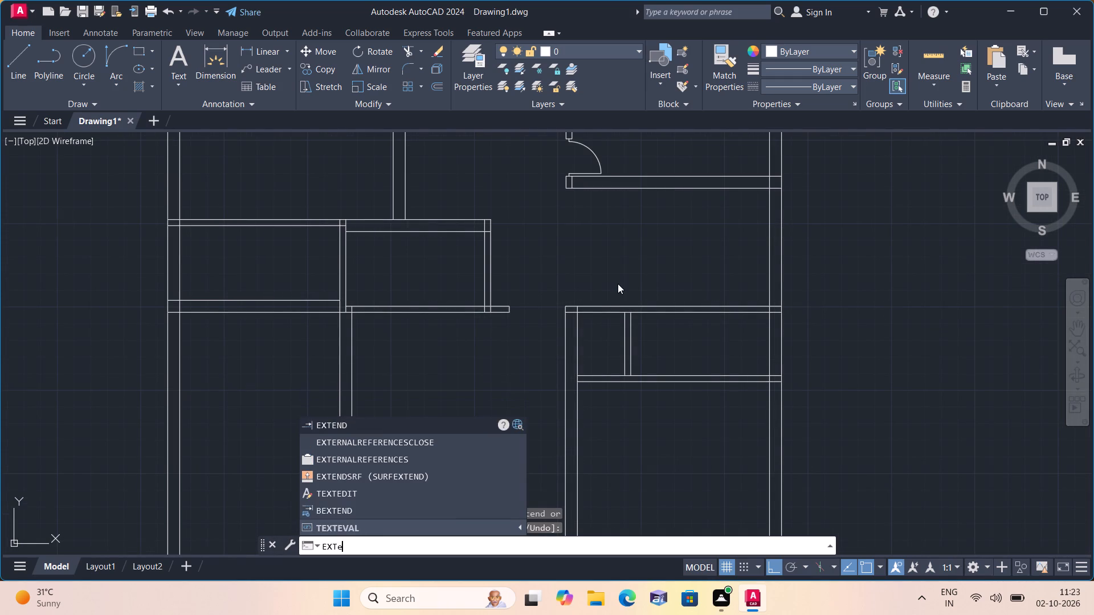
key(space)
click(643, 330)
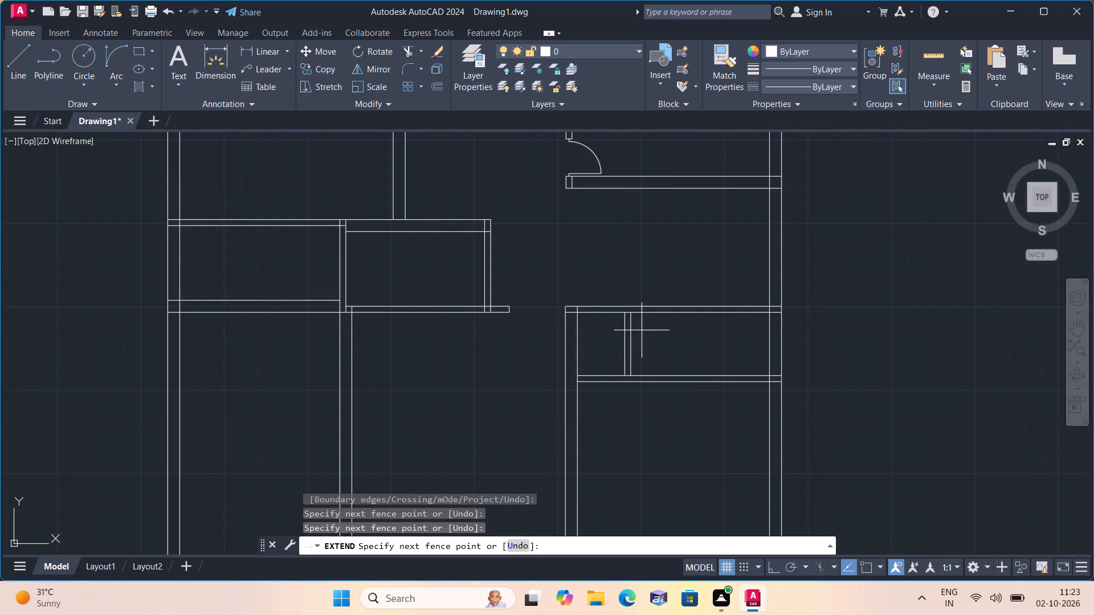
click(612, 315)
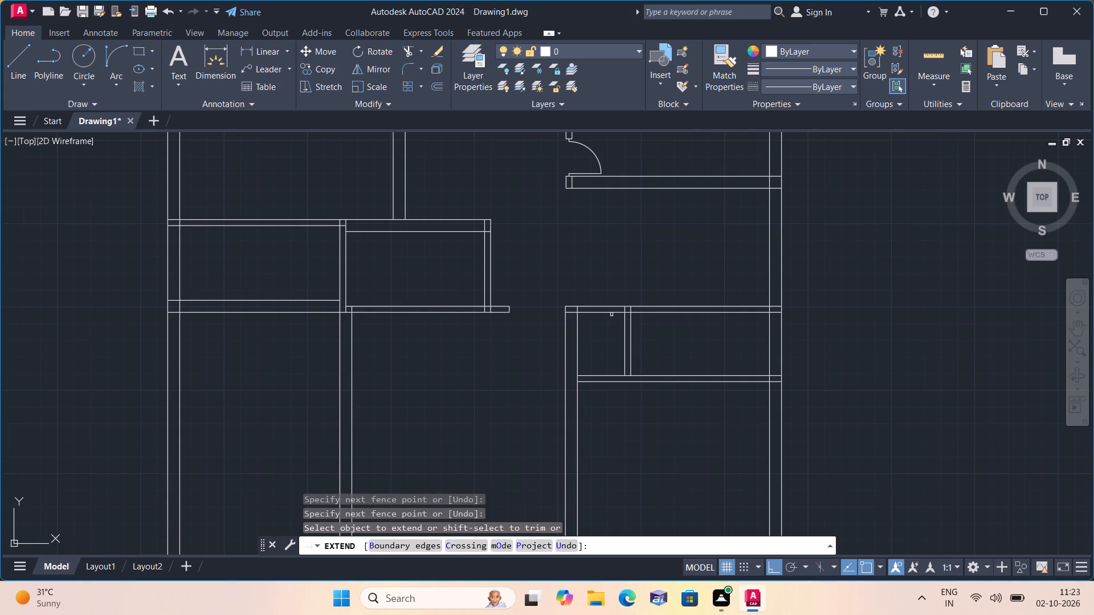
key(Escape)
Trim the top wall's two lines and the bottom wall's upper line west of the short partition in the lower-east room.
text(trim)
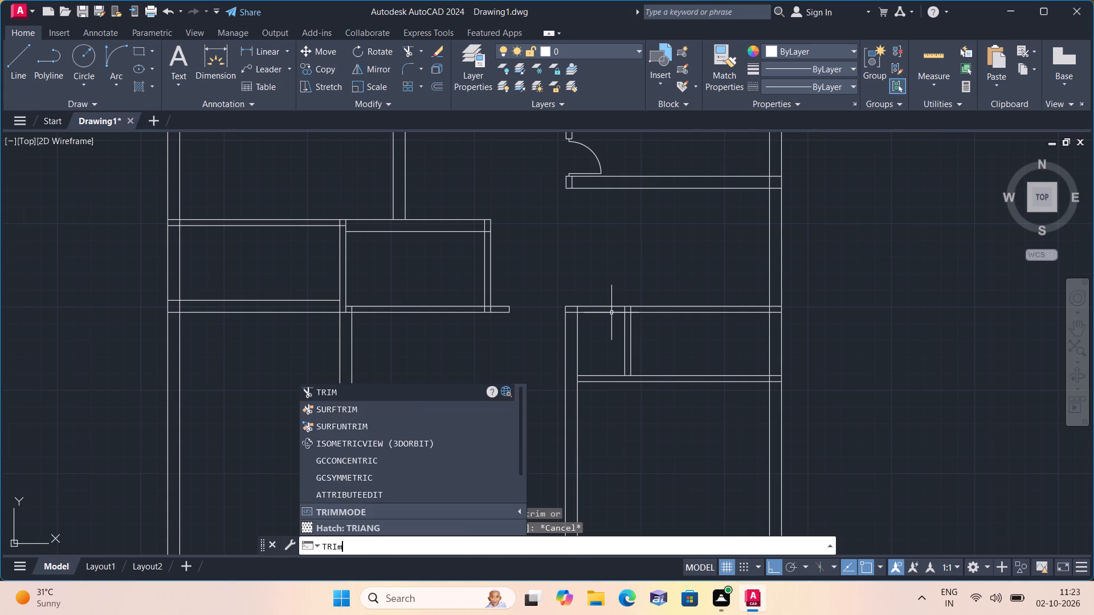
key(space)
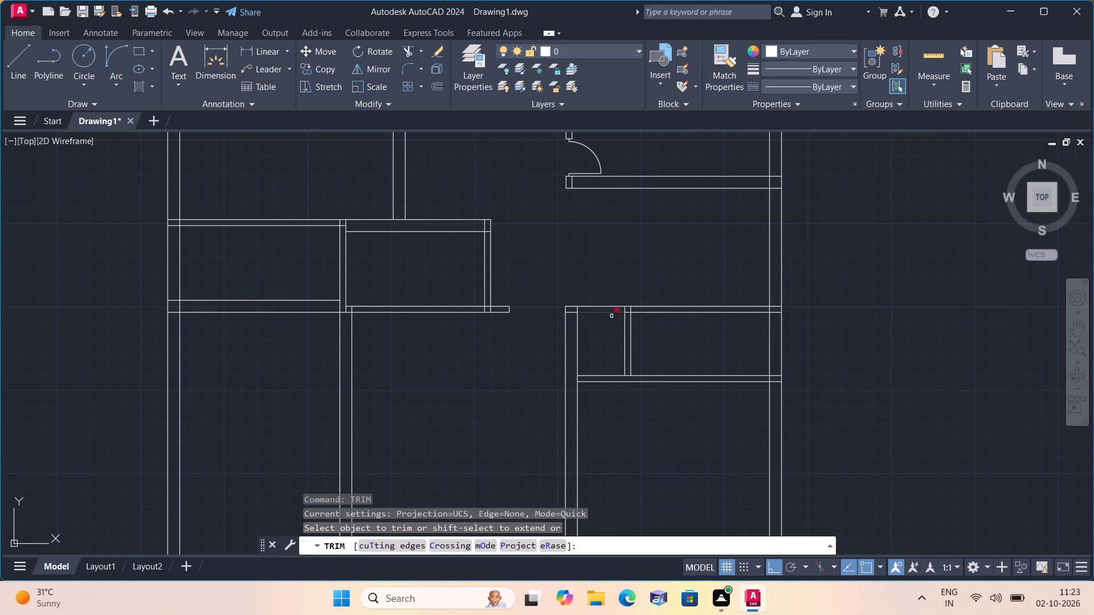
click(619, 333)
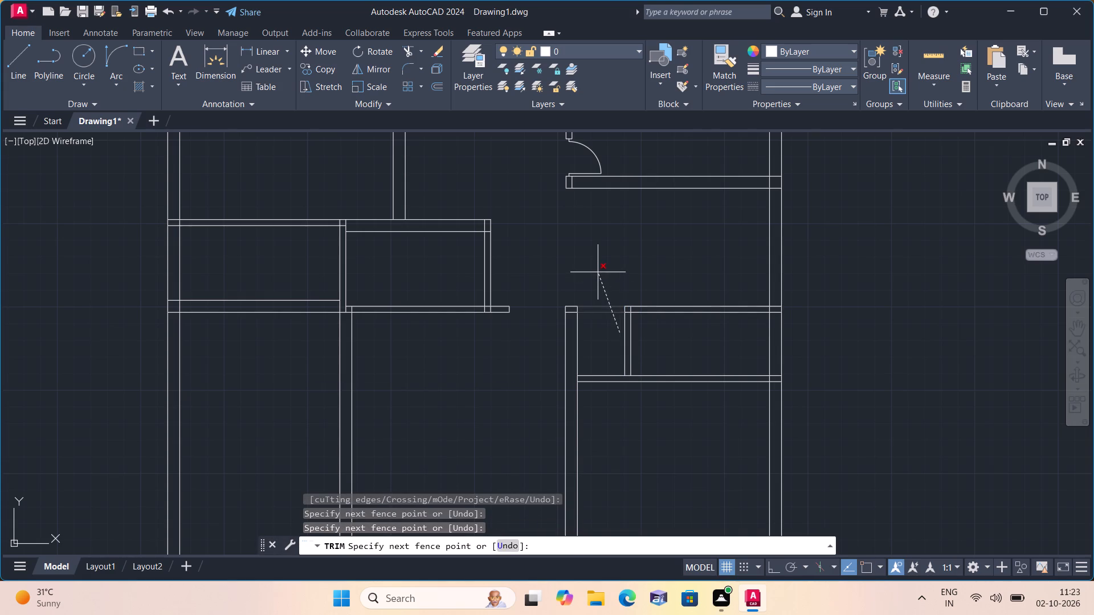
click(598, 272)
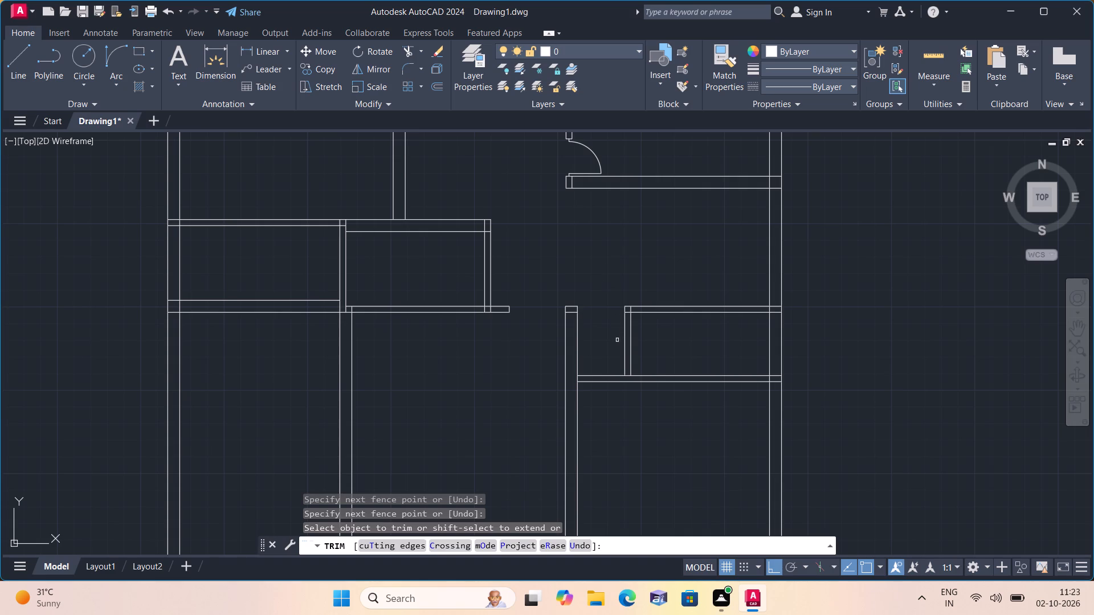
click(606, 374)
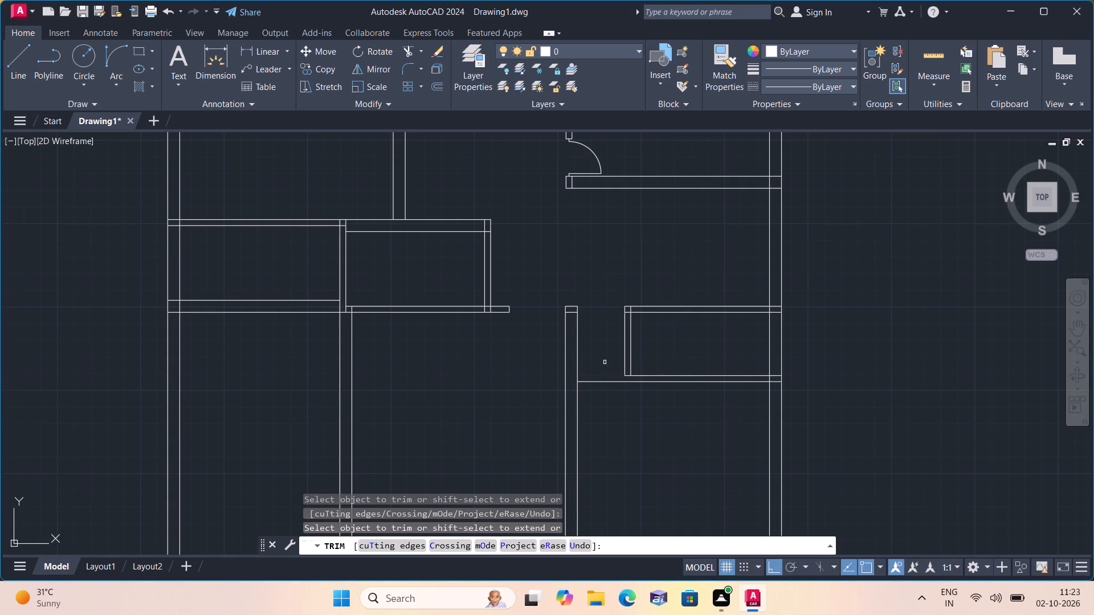
key(space)
Draw two short lines continuing both partition faces south across the bottom wall's thickness to its lower line.
text(l)
key(space)
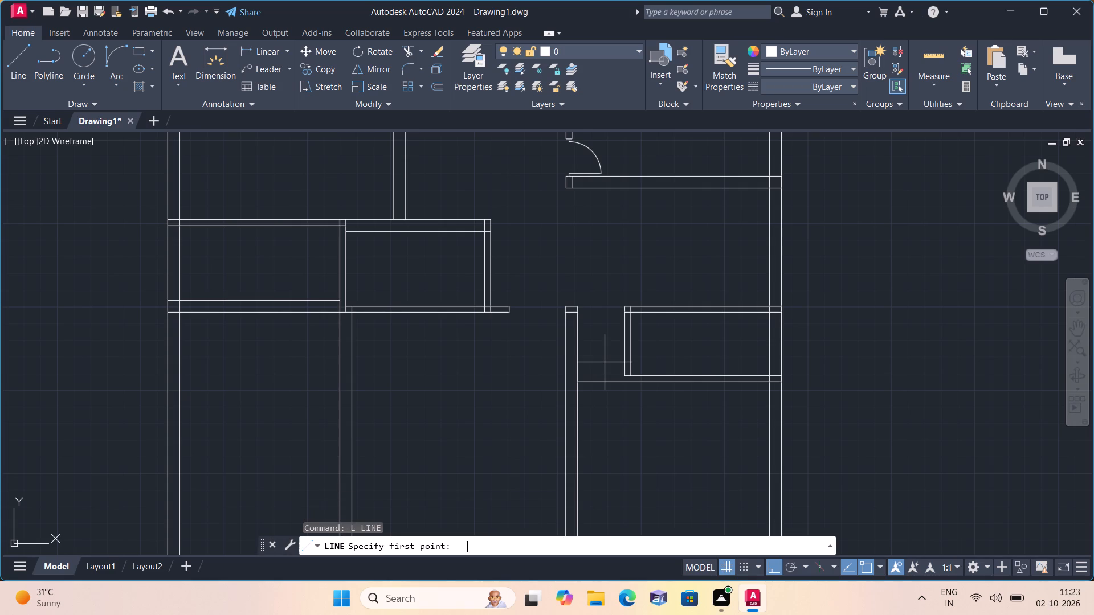
scroll(637, 398, up, 3)
click(594, 326)
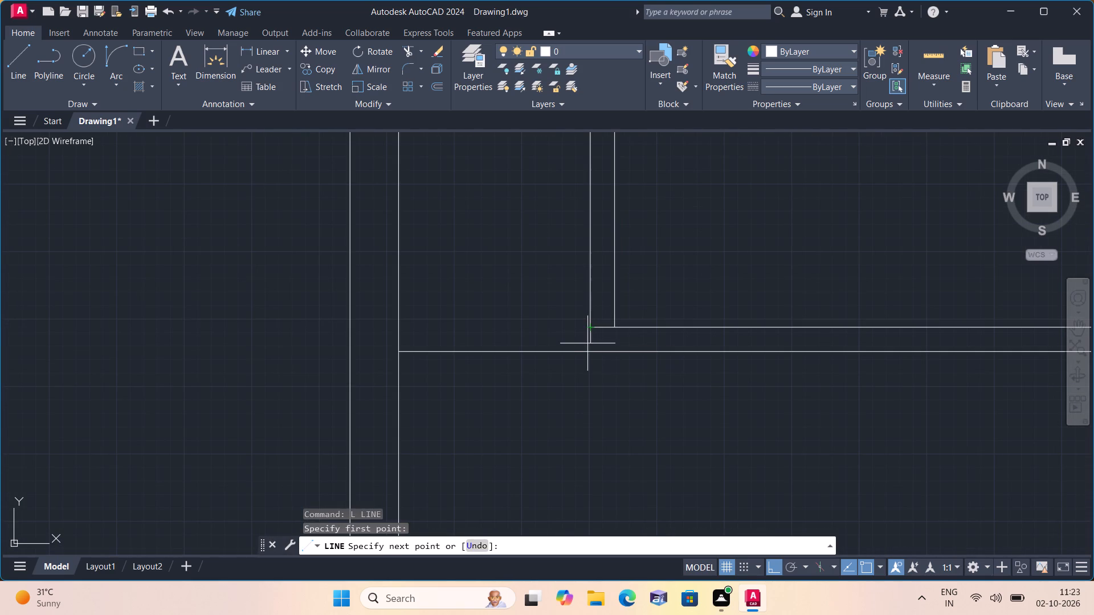
click(587, 351)
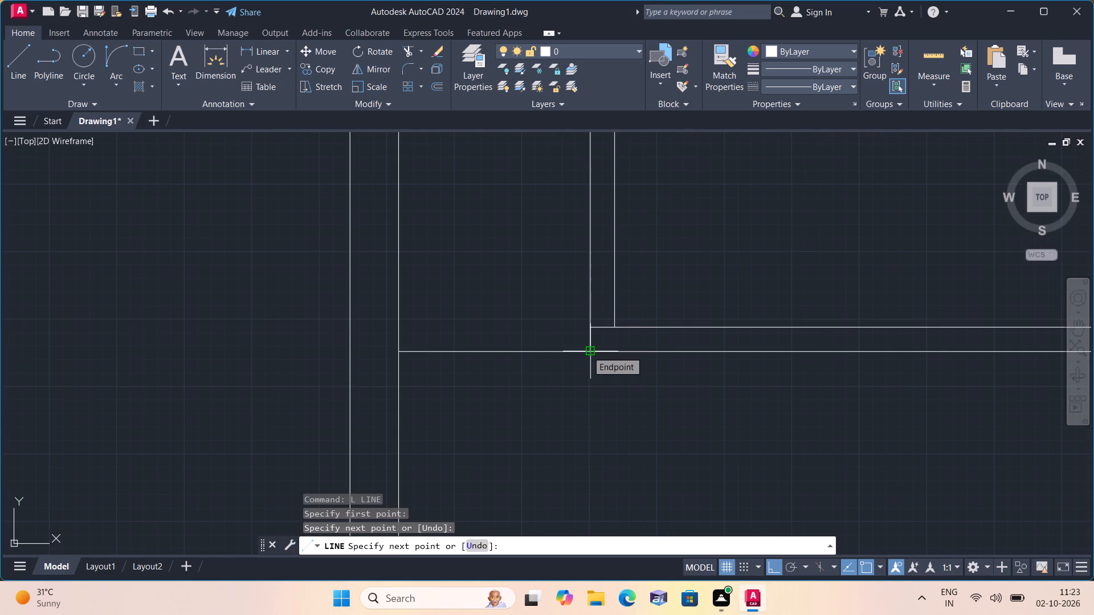
key(space)
key(space)
click(614, 323)
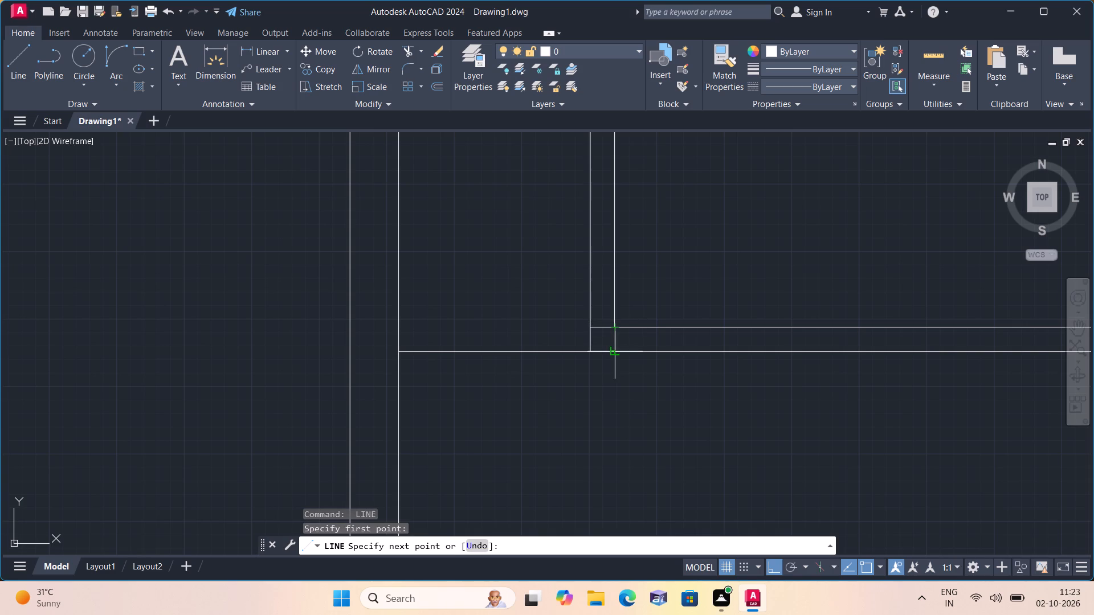
click(617, 351)
key(space)
Trim the bottom wall's remaining lower line between the room's west wall and the partition corner.
text(trim)
click(559, 333)
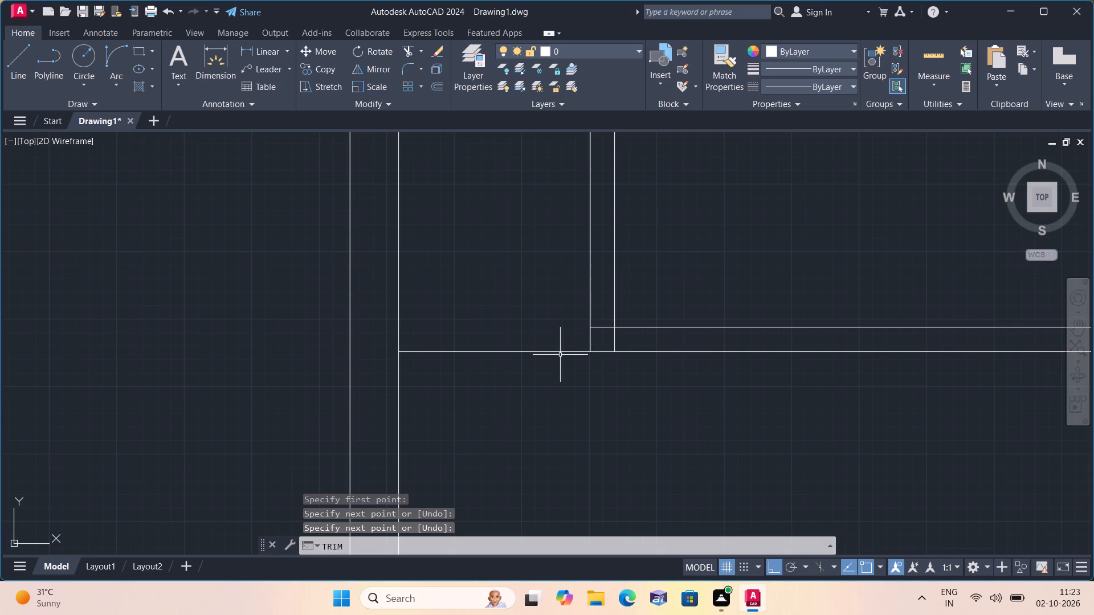
key(space)
drag(533, 341, 533, 349)
click(534, 363)
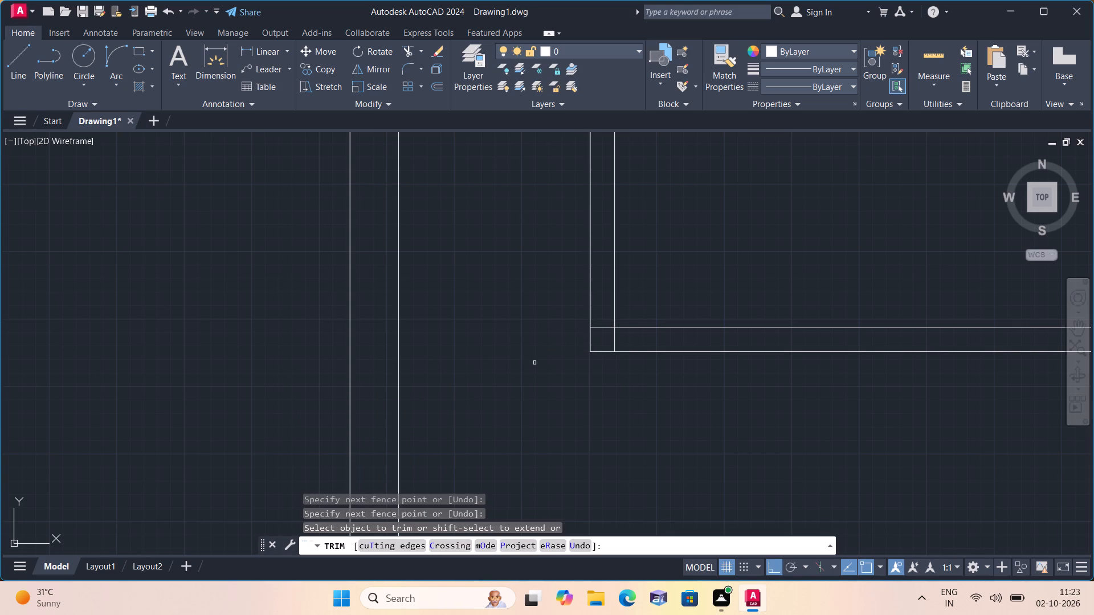
scroll(534, 363, down, 2)
key(Escape)
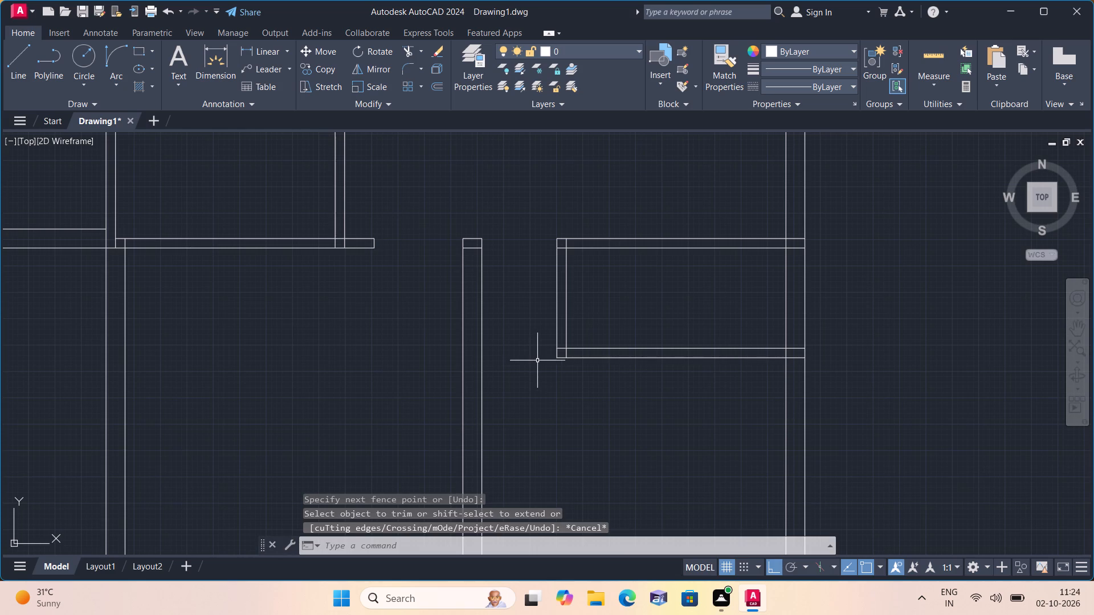
Draw a jamb line across the bottom wall's thickness in line with the partition's east face.
scroll(577, 357, up, 2)
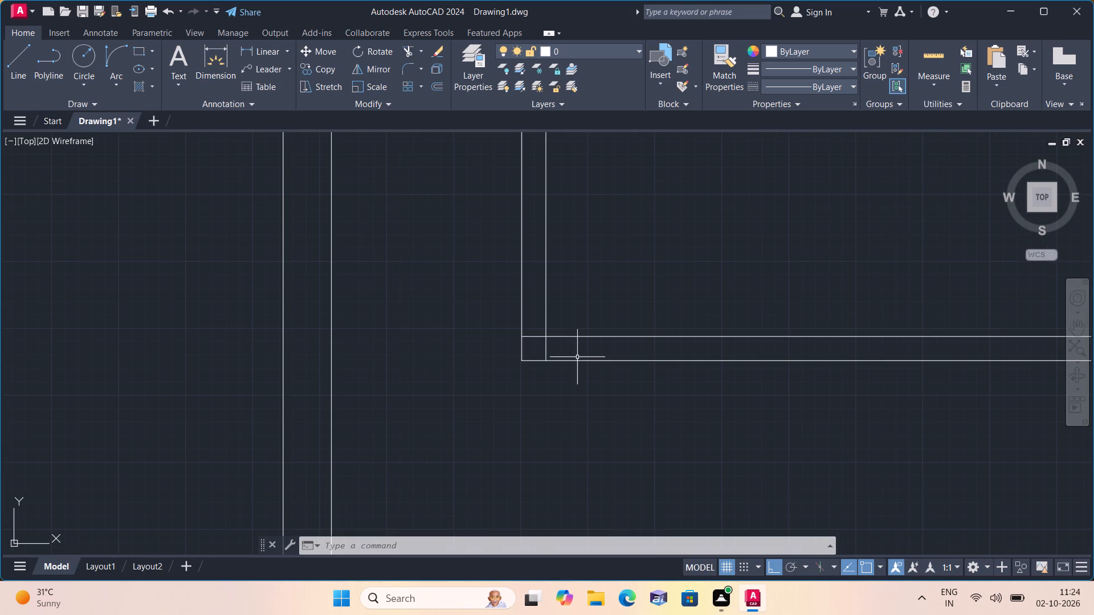
text(l)
key(space)
scroll(541, 342, up, 2)
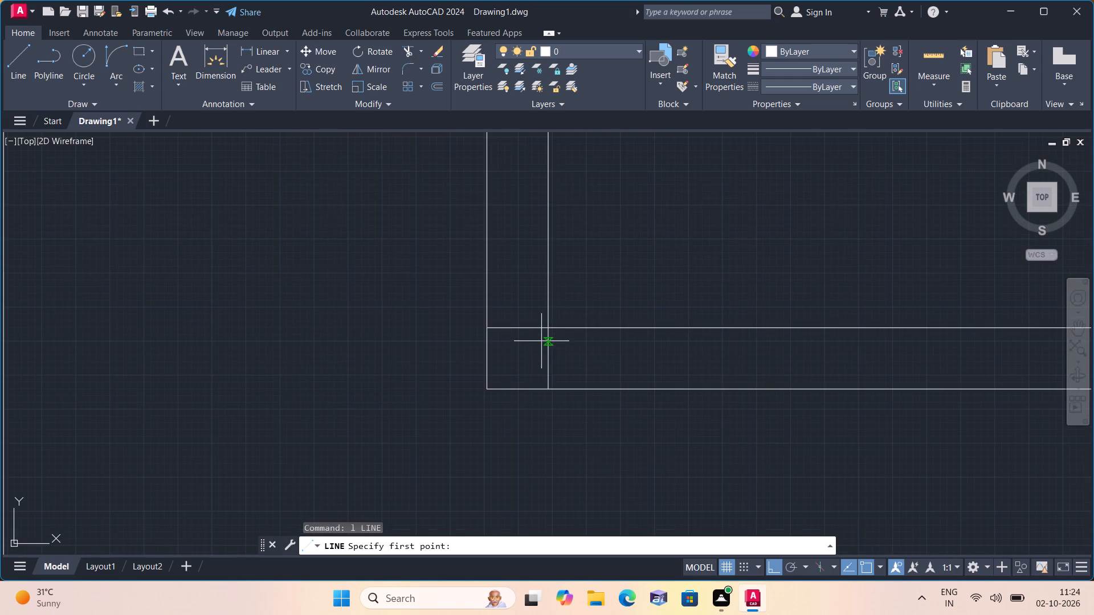
click(547, 326)
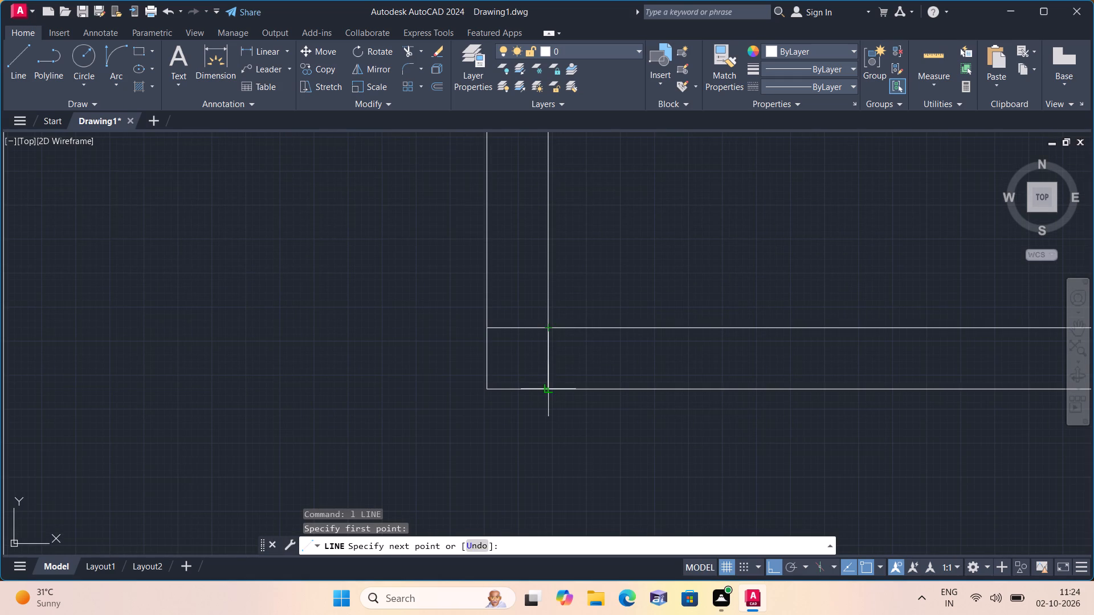
click(548, 390)
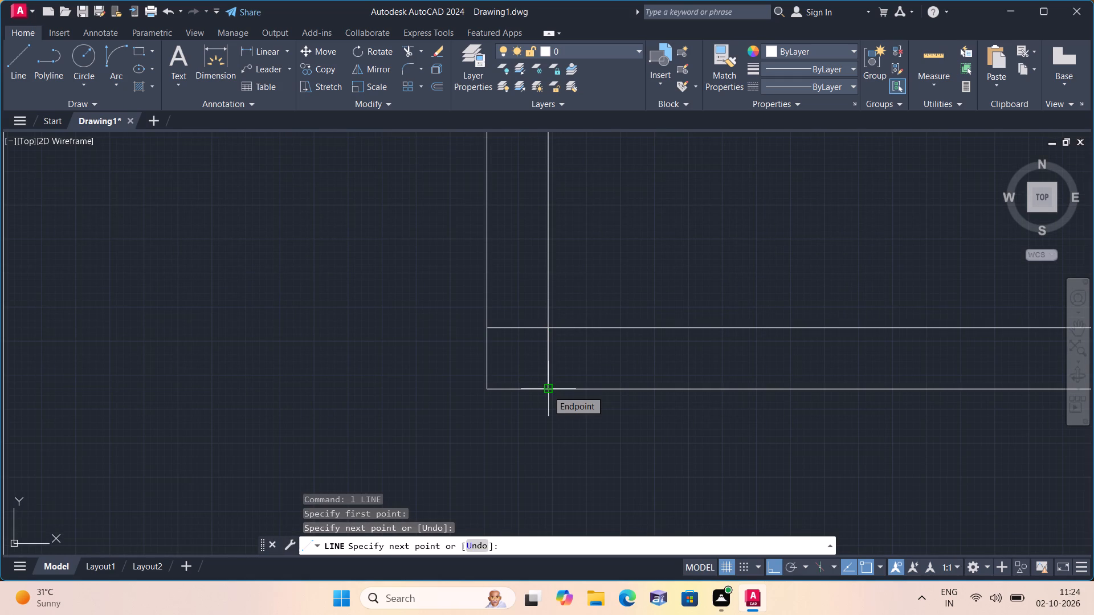
key(space)
Draw 2", 2' and 2" line segments eastward from the jamb line's midpoint along the middle of the bottom wall.
scroll(542, 362, up, 1)
key(space)
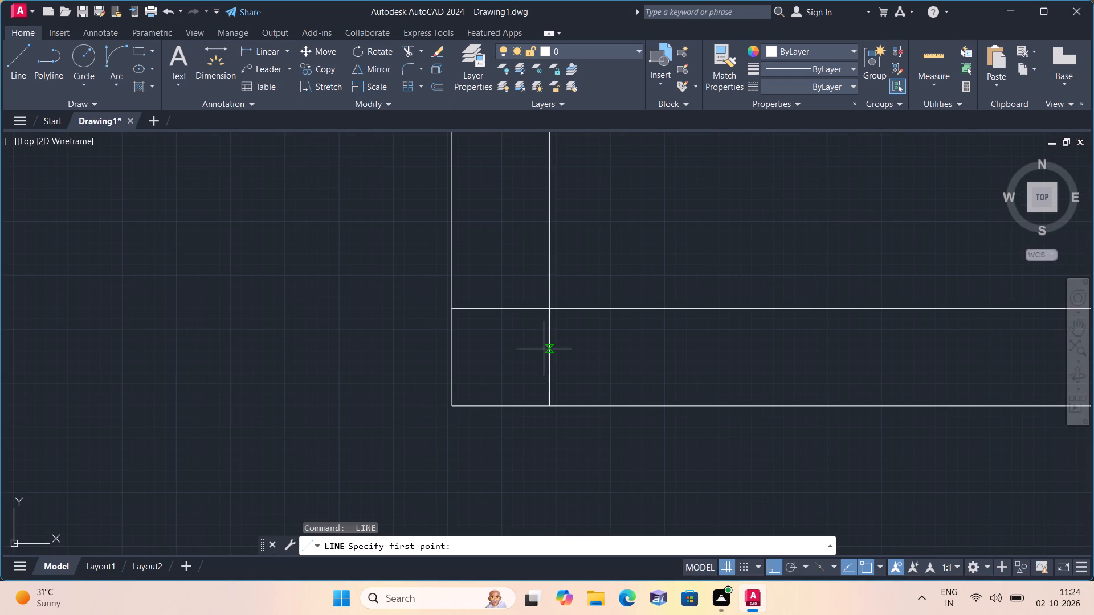
click(547, 355)
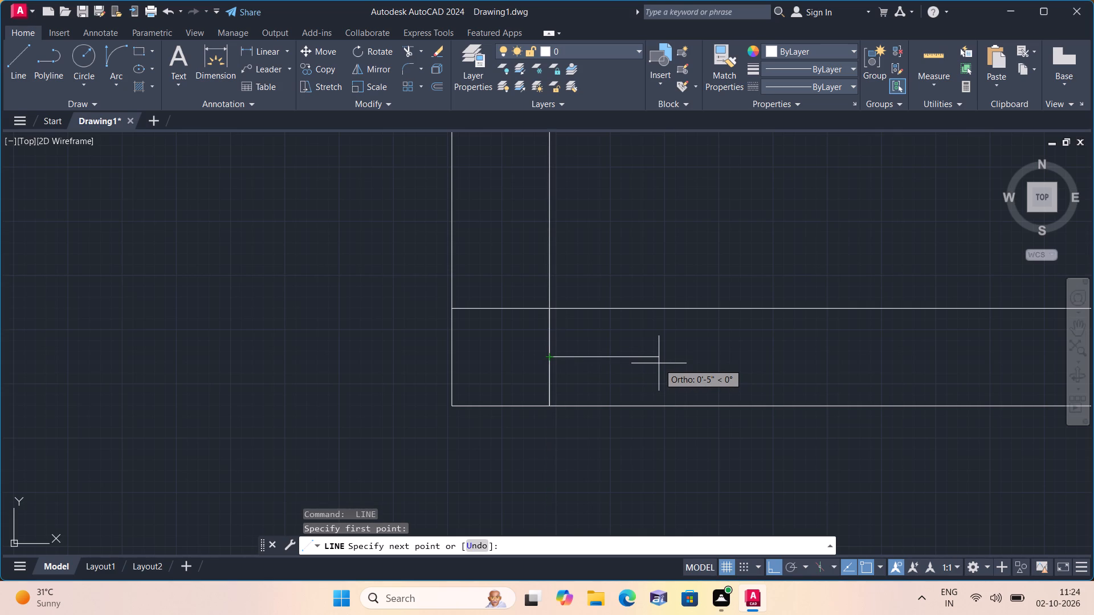
key(2)
text(")
key(space)
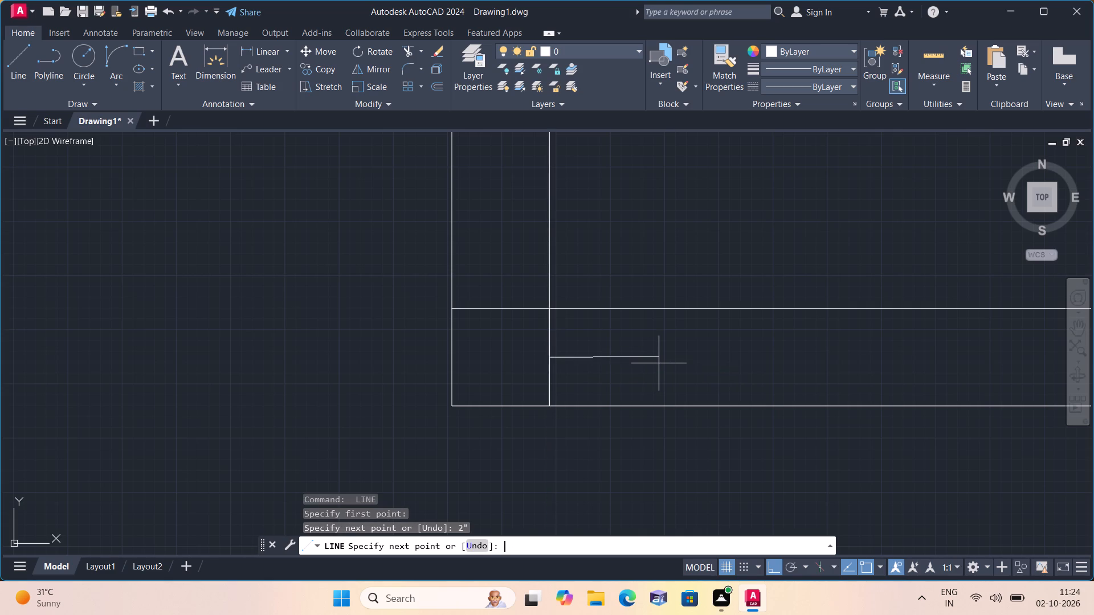
text(2')
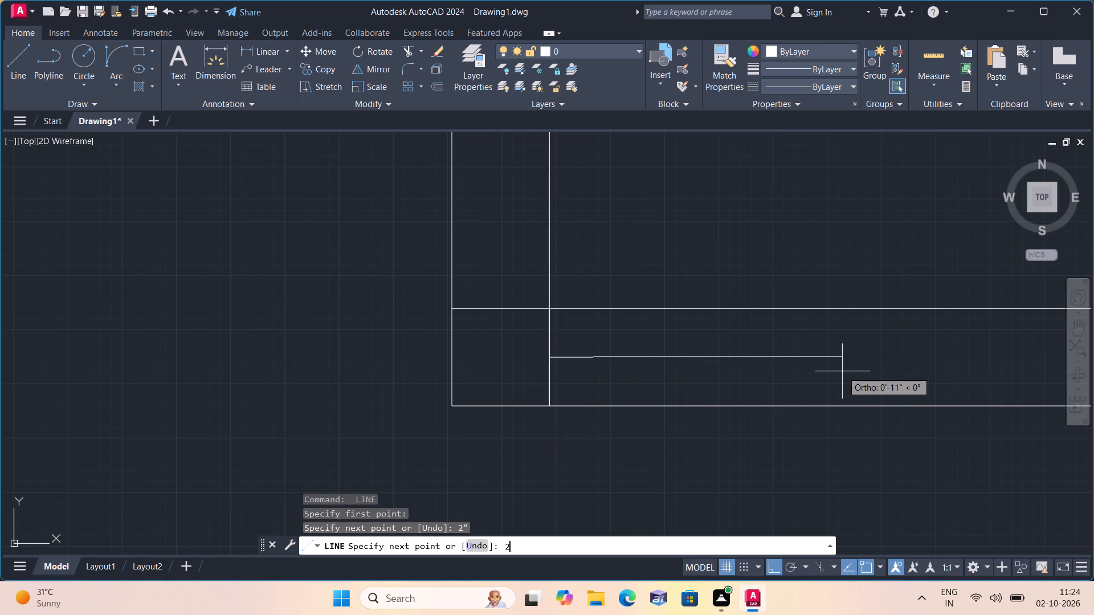
key(space)
middle_drag(927, 367, 765, 355)
scroll(926, 367, down, 1)
scroll(764, 357, down, 1)
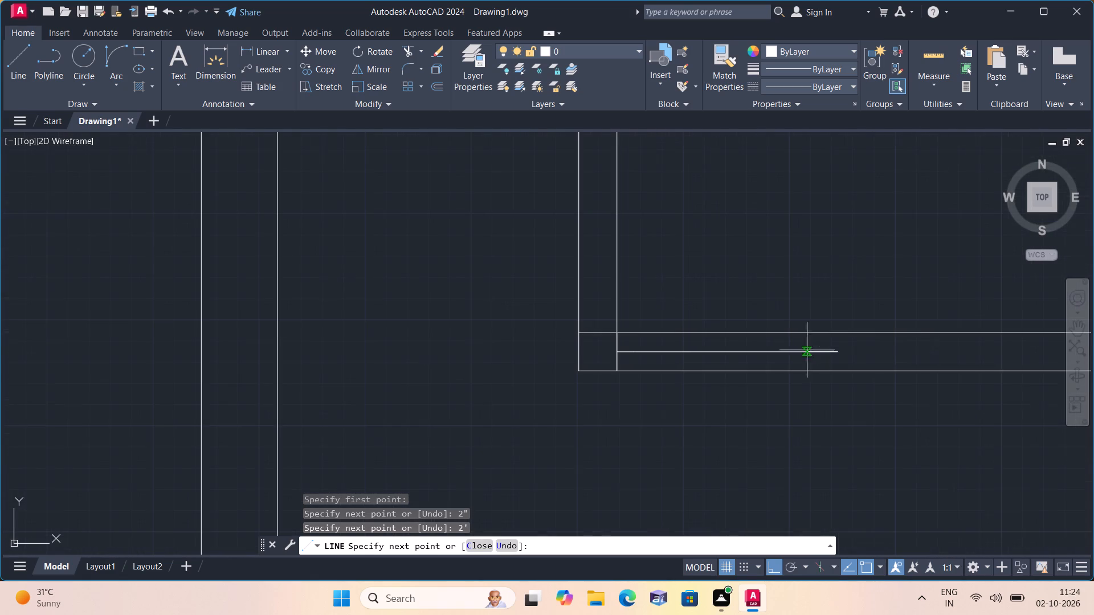
text(2")
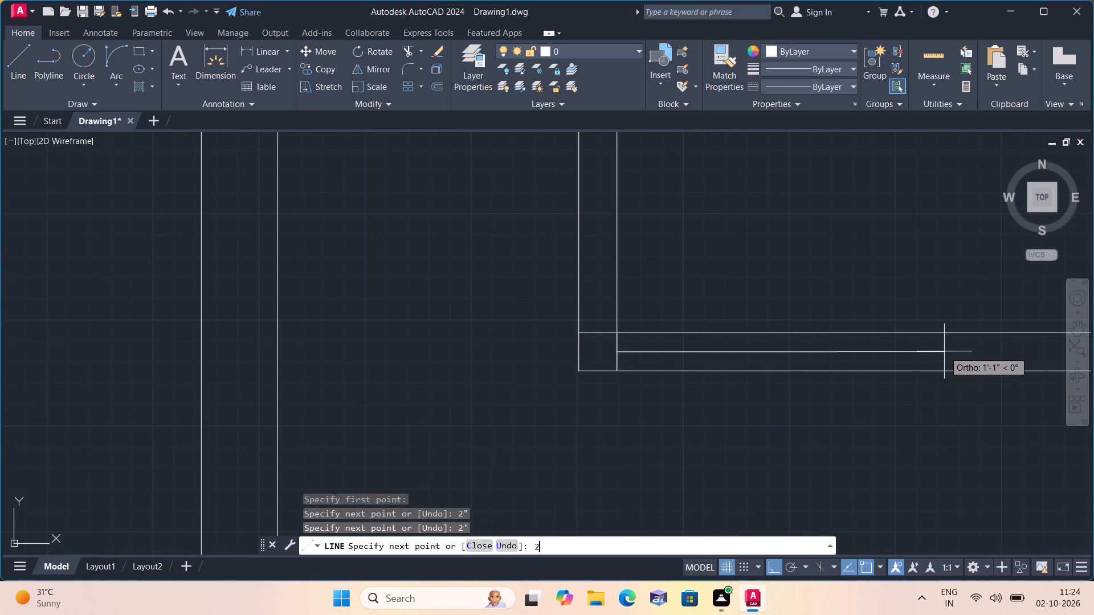
key(space)
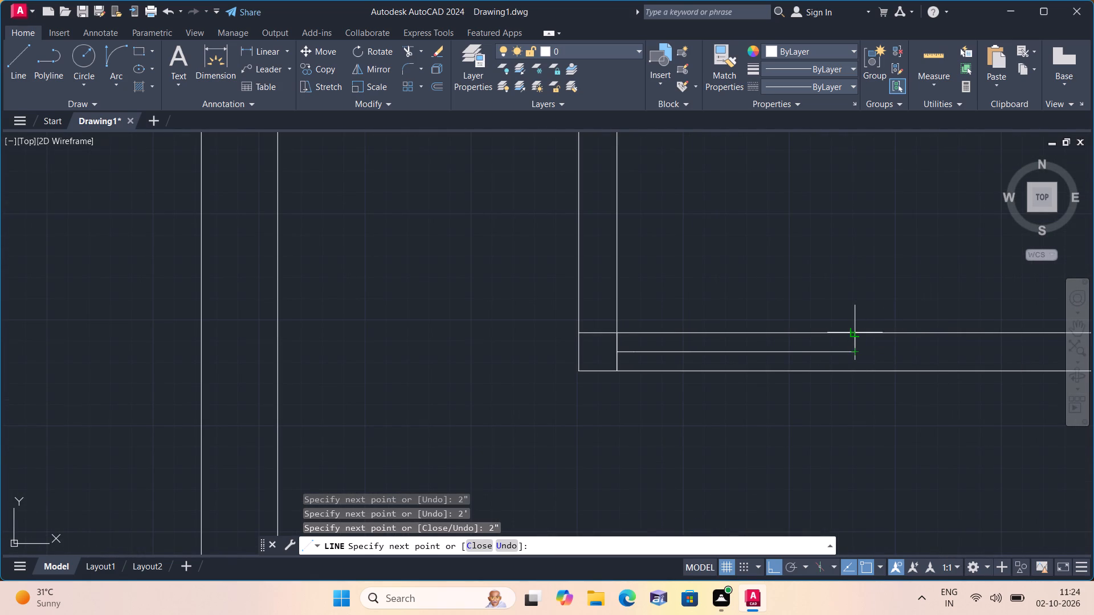
Draw the east jamb in two pieces from the last segment's end to the bottom wall's upper and lower lines.
click(853, 332)
key(space)
scroll(859, 364, up, 1)
key(space)
click(850, 346)
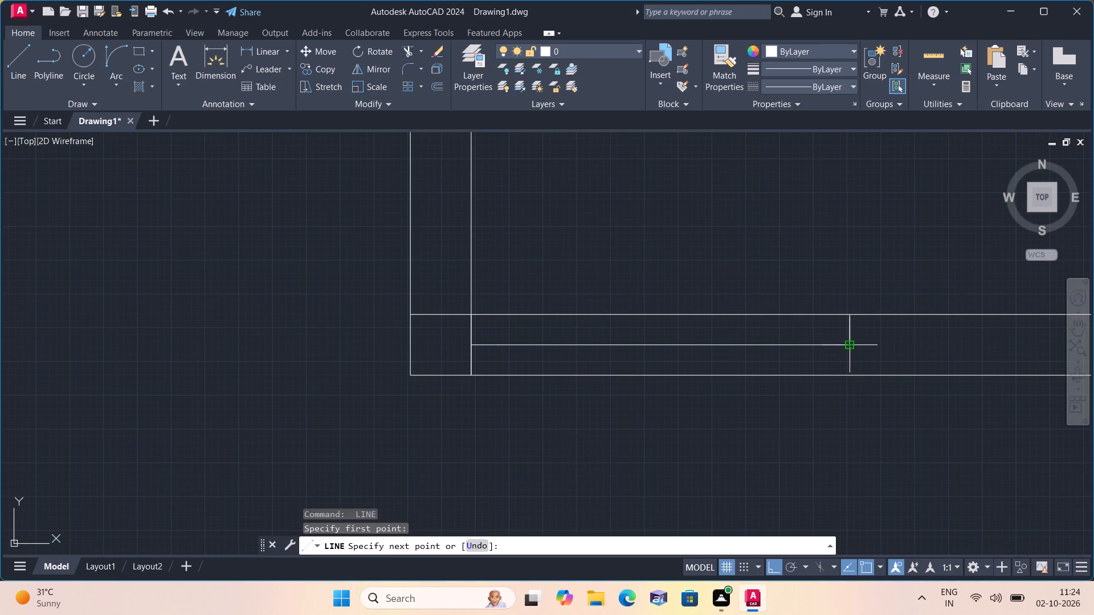
click(851, 376)
key(space)
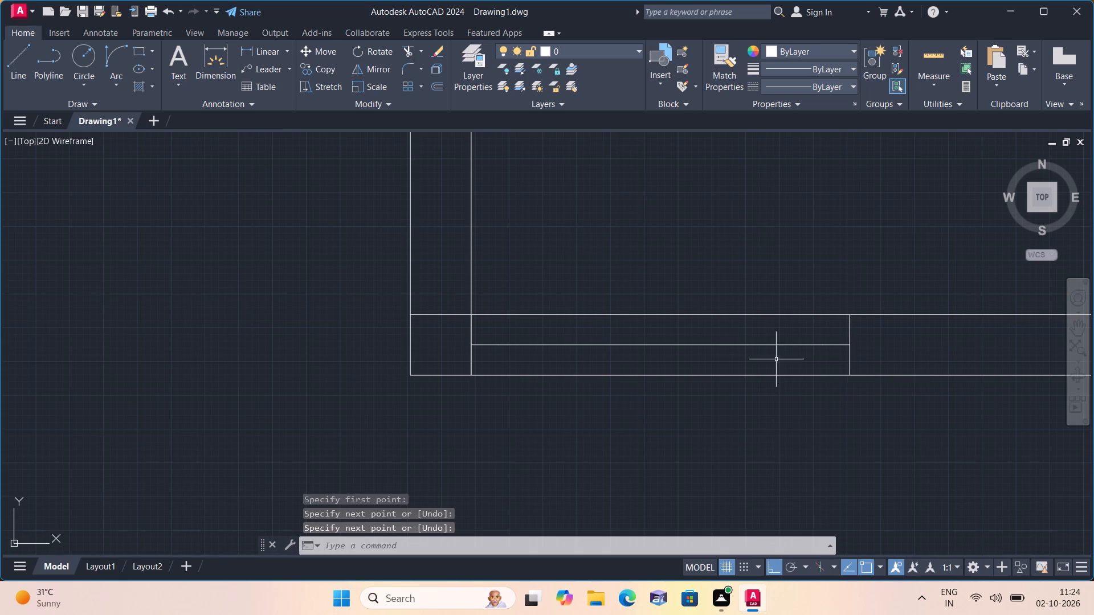
Delete the 2' middle segment between the jamb stubs and the overlapping line at the west jamb.
click(756, 342)
click(756, 346)
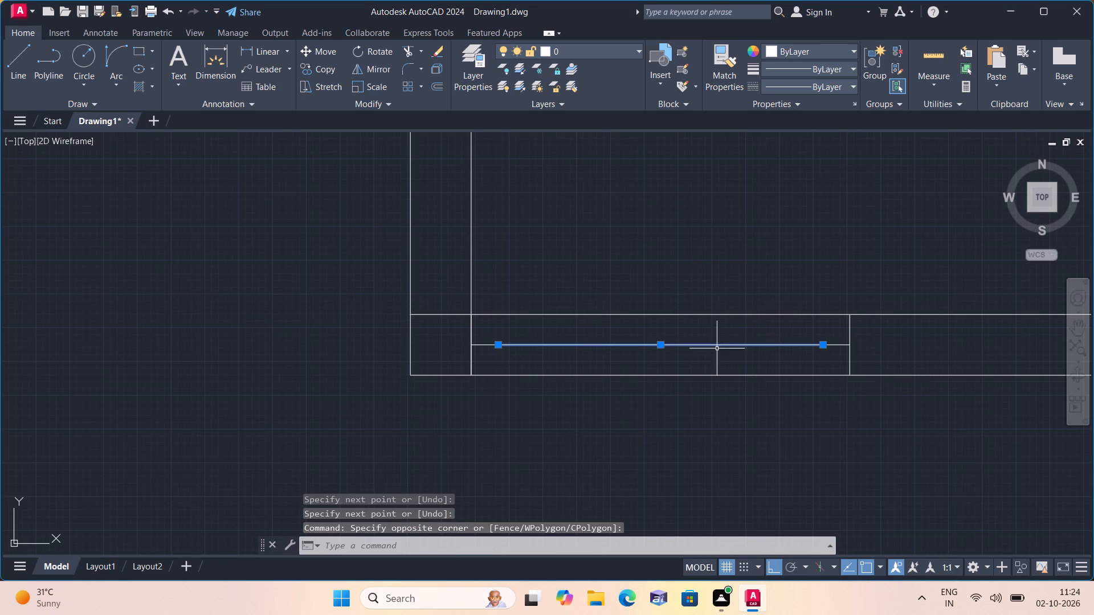
click(471, 326)
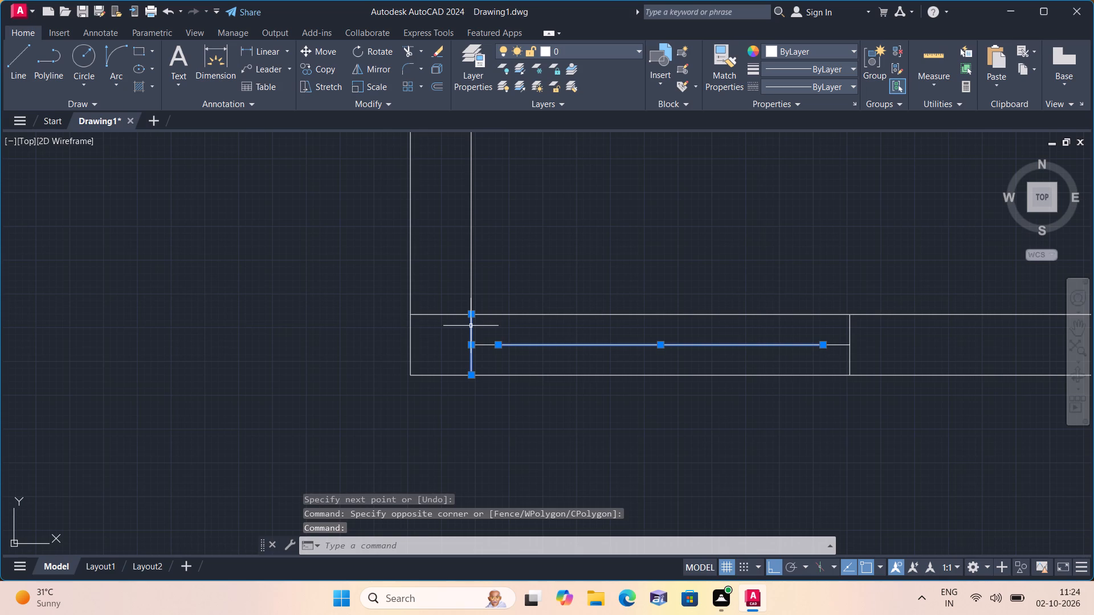
key(Delete)
Draw a 2' door leaf line north from the free end of the west jamb's 2" stub.
text(l)
key(space)
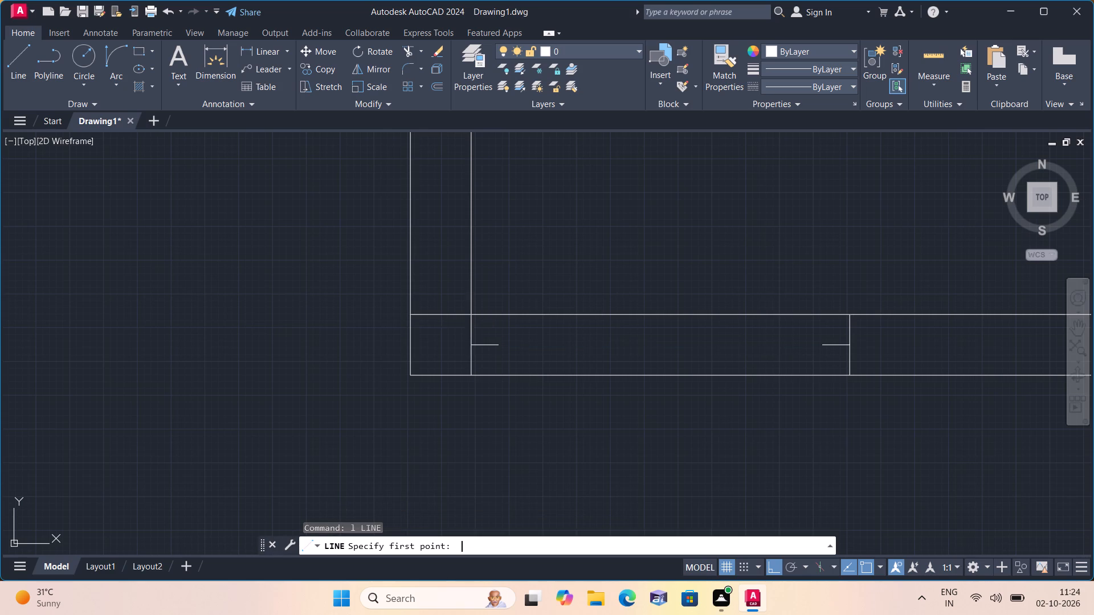
scroll(499, 335, up, 1)
click(499, 349)
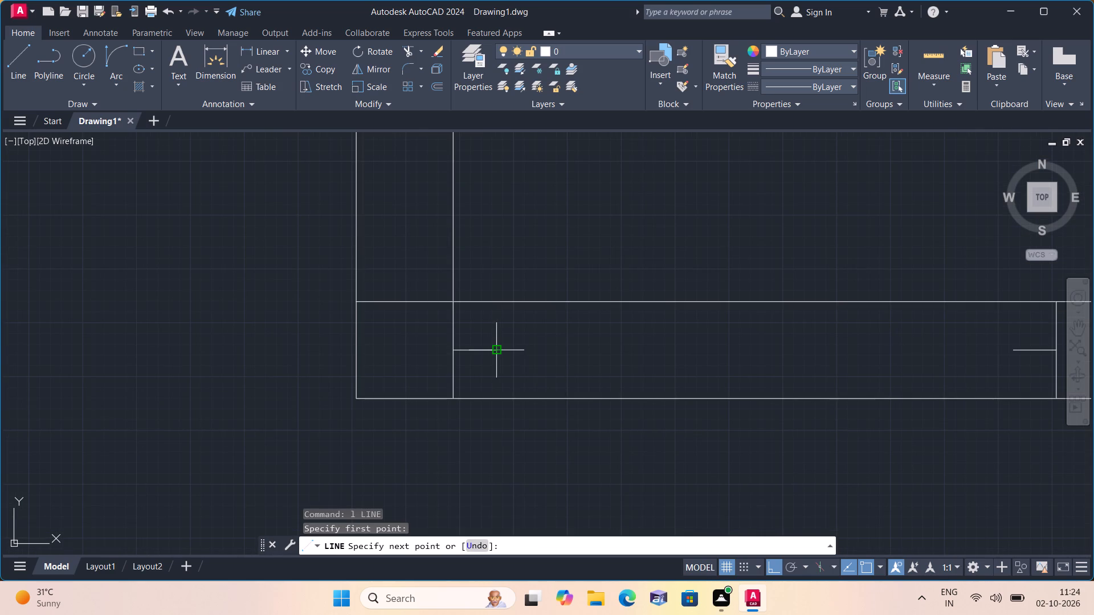
scroll(497, 304, down, 2)
text(2')
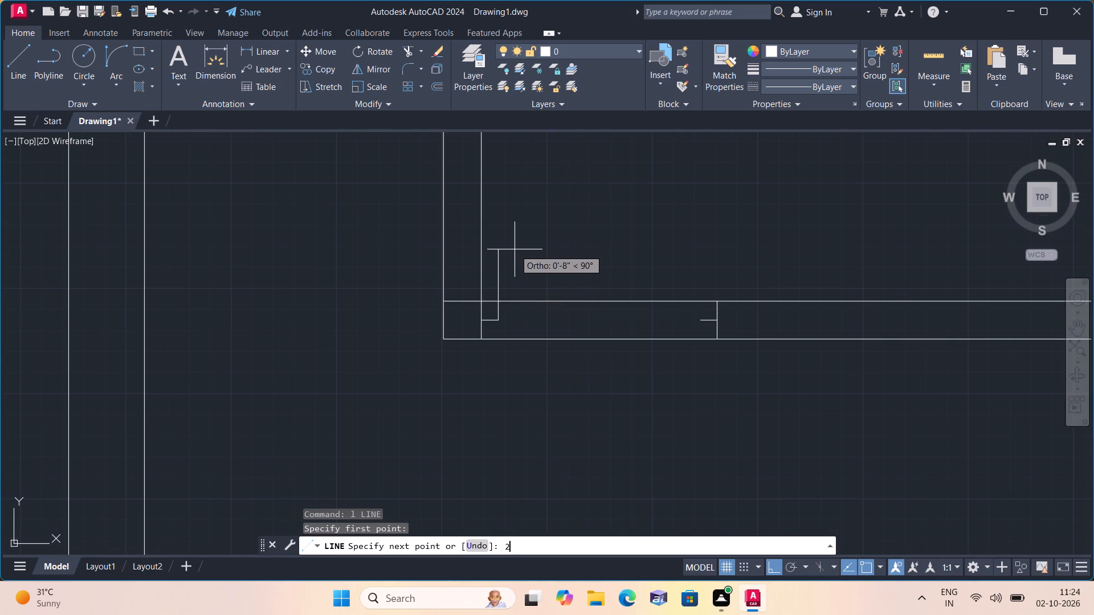
key(space)
key(Escape)
Draw the door's swing arc by start, end and direction from the leaf's top end to the east jamb's stub.
scroll(513, 253, down, 1)
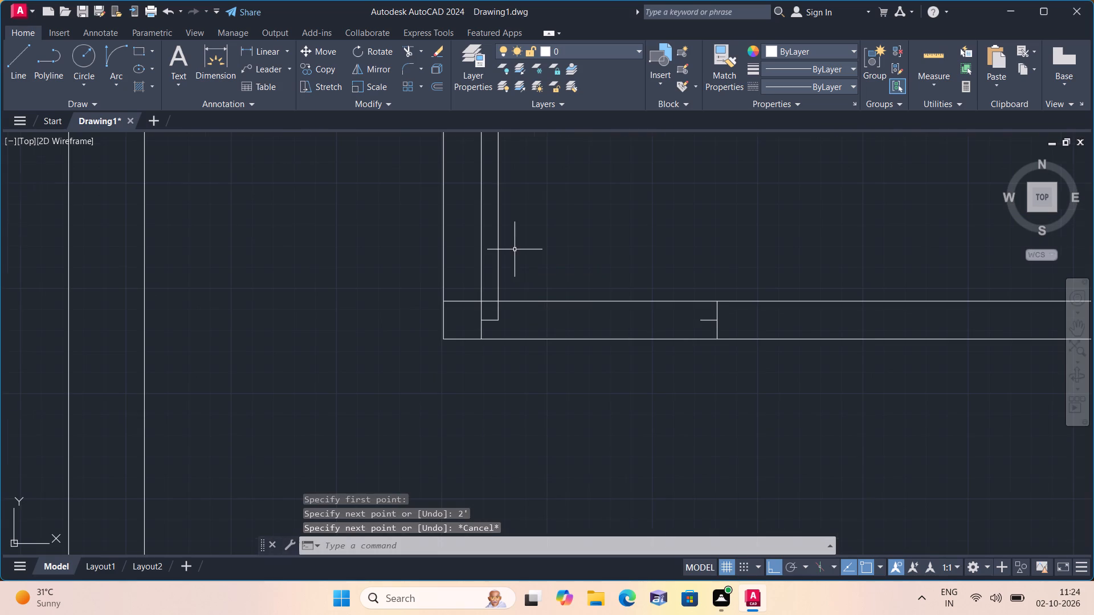
click(116, 87)
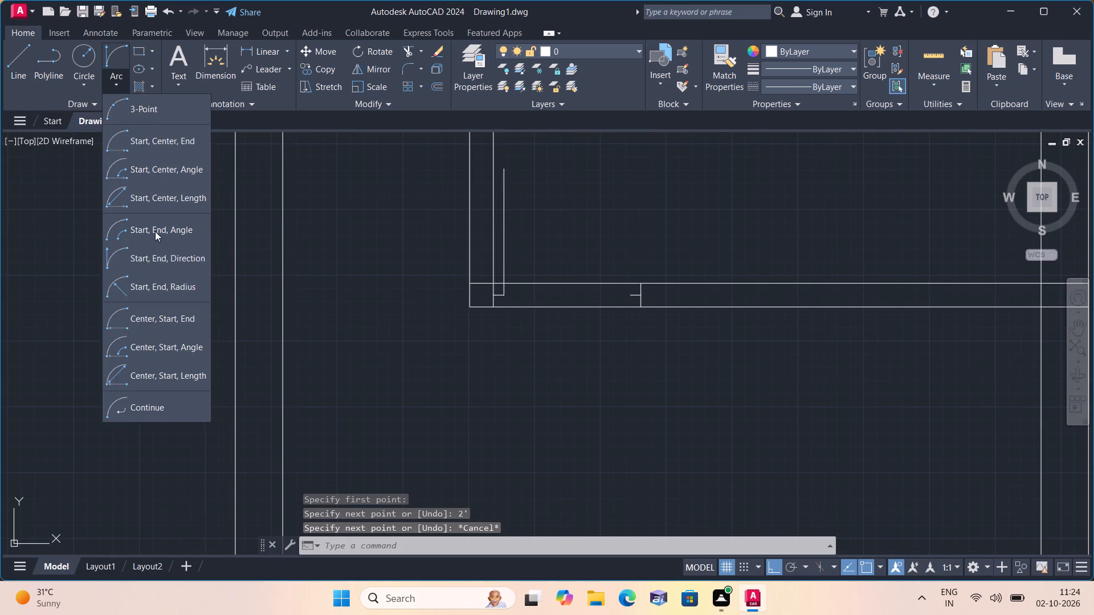
click(162, 261)
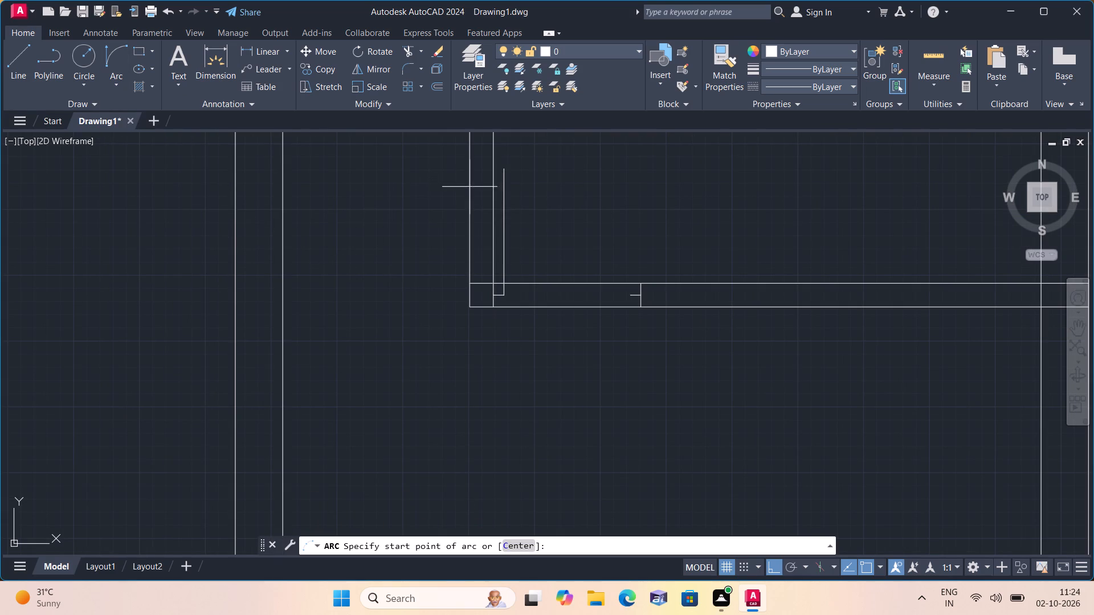
click(501, 170)
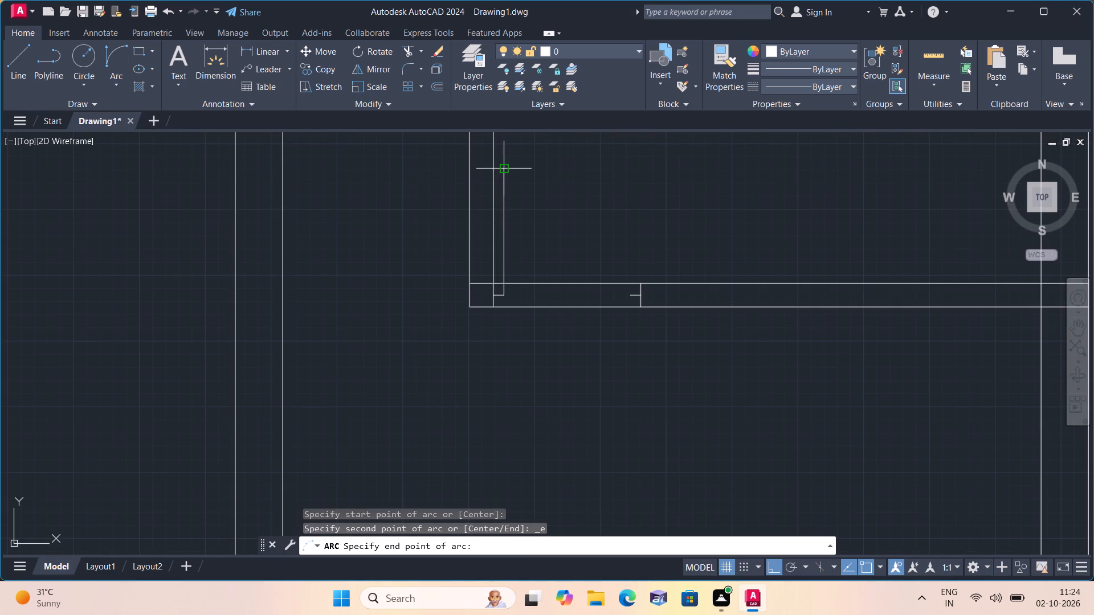
click(627, 294)
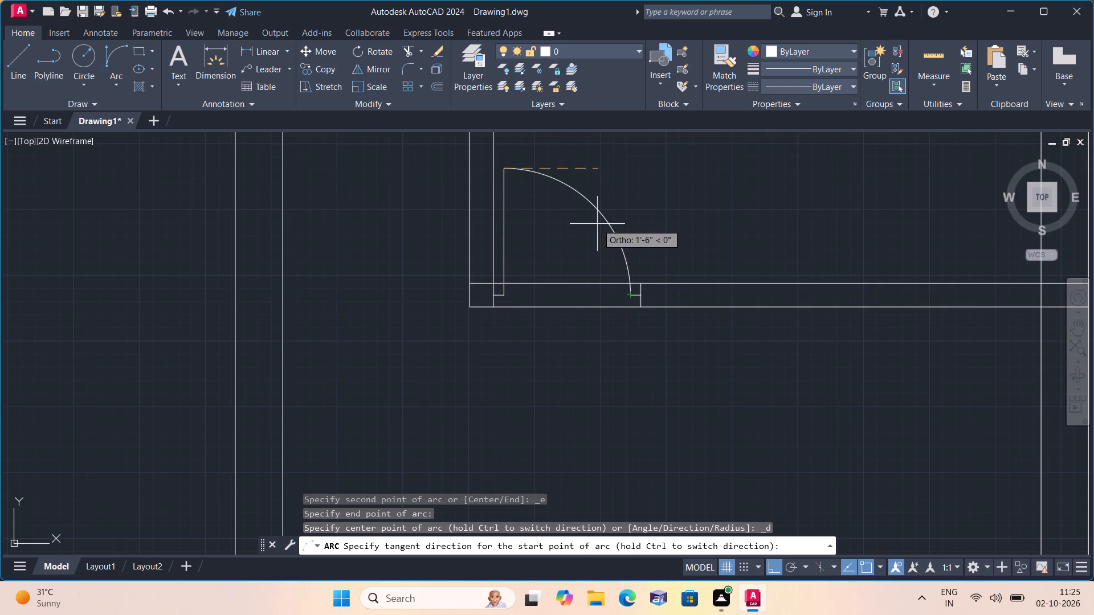
click(597, 223)
Draw a short jamb line down the east face of the vertical wall's top end, spanning the thickness of the adjoining room's top wall.
scroll(505, 307, down, 2)
scroll(460, 296, down, 1)
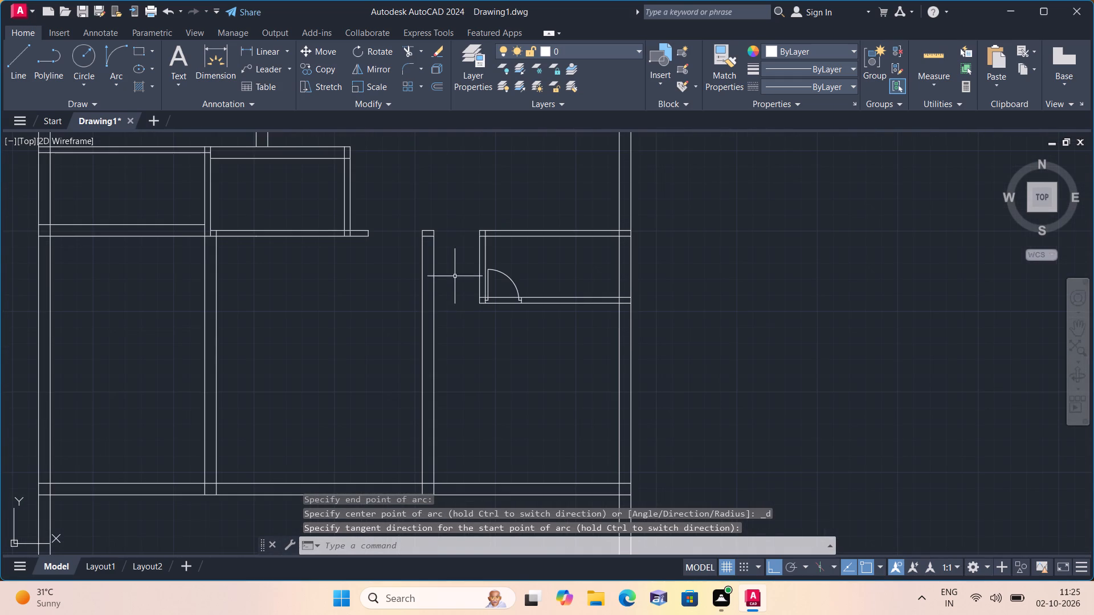
scroll(452, 233, up, 2)
middle_drag(491, 278, 564, 389)
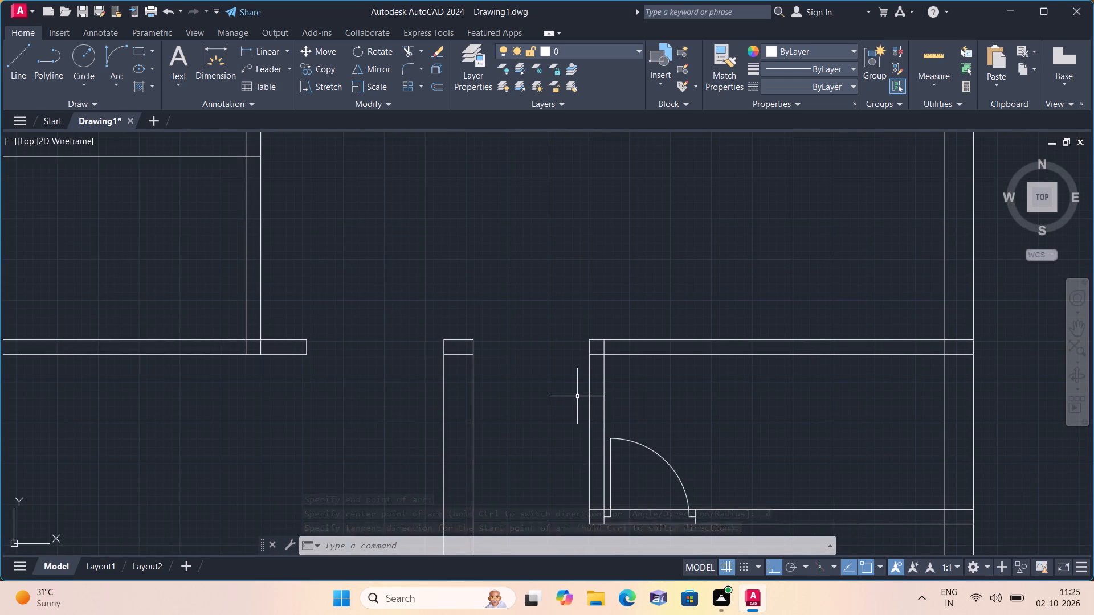
key(l)
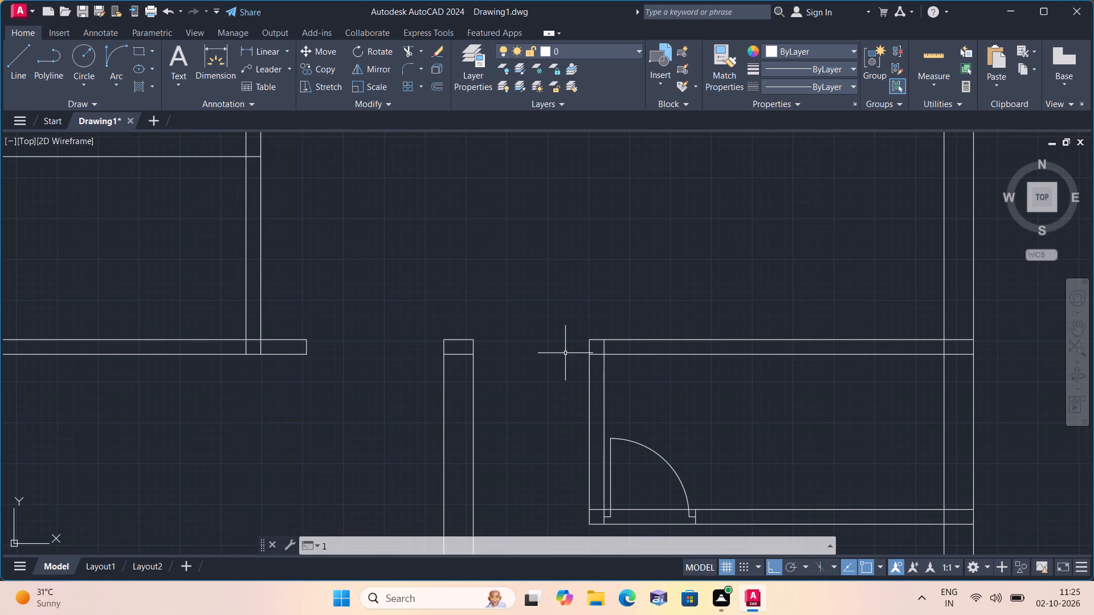
key(space)
scroll(487, 354, up, 2)
click(450, 320)
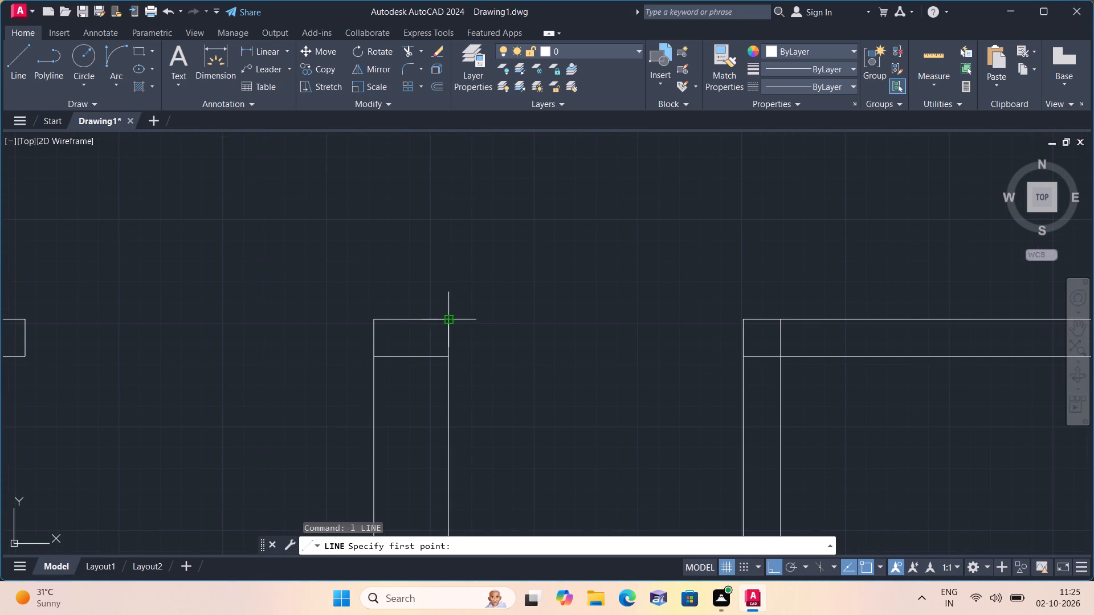
click(450, 359)
key(space)
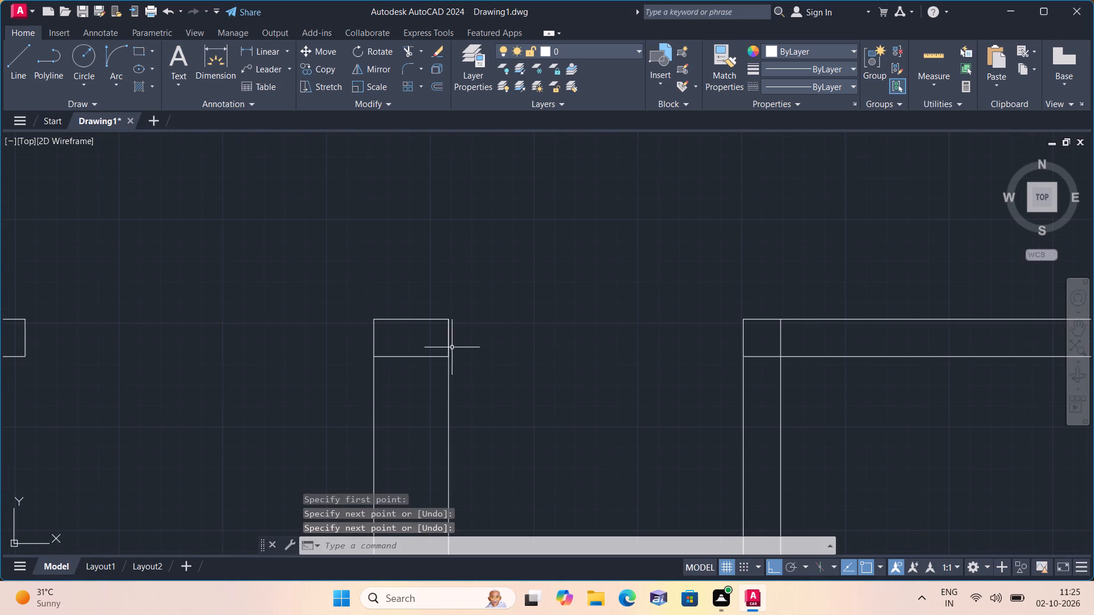
Draw a 2" line east from the jamb line's midpoint and continue it across the opening to the small room's west wall.
scroll(452, 337, up, 1)
key(space)
click(447, 337)
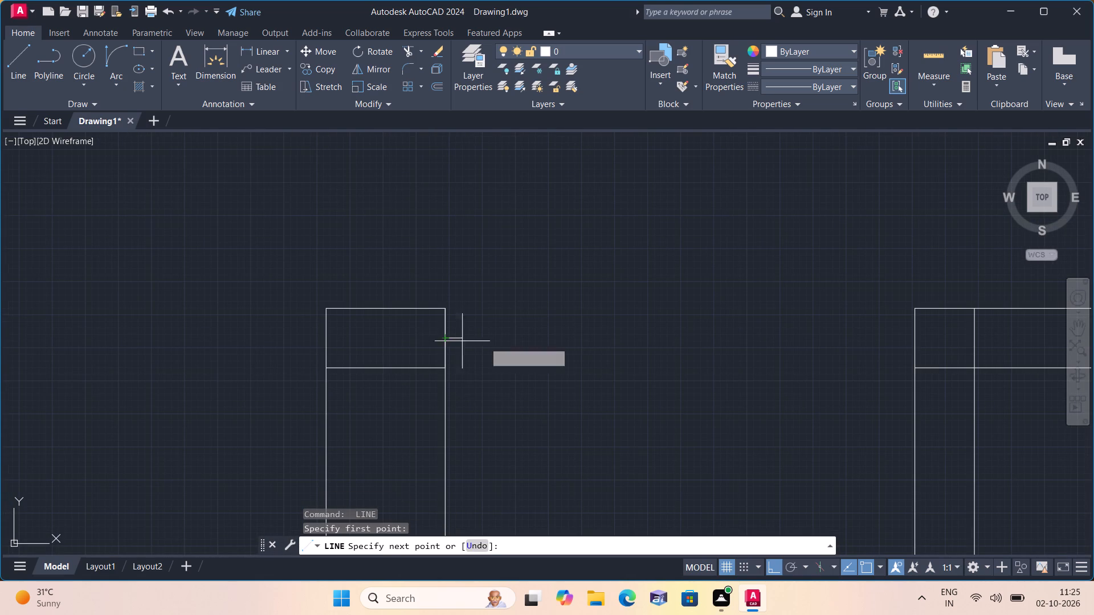
key(2)
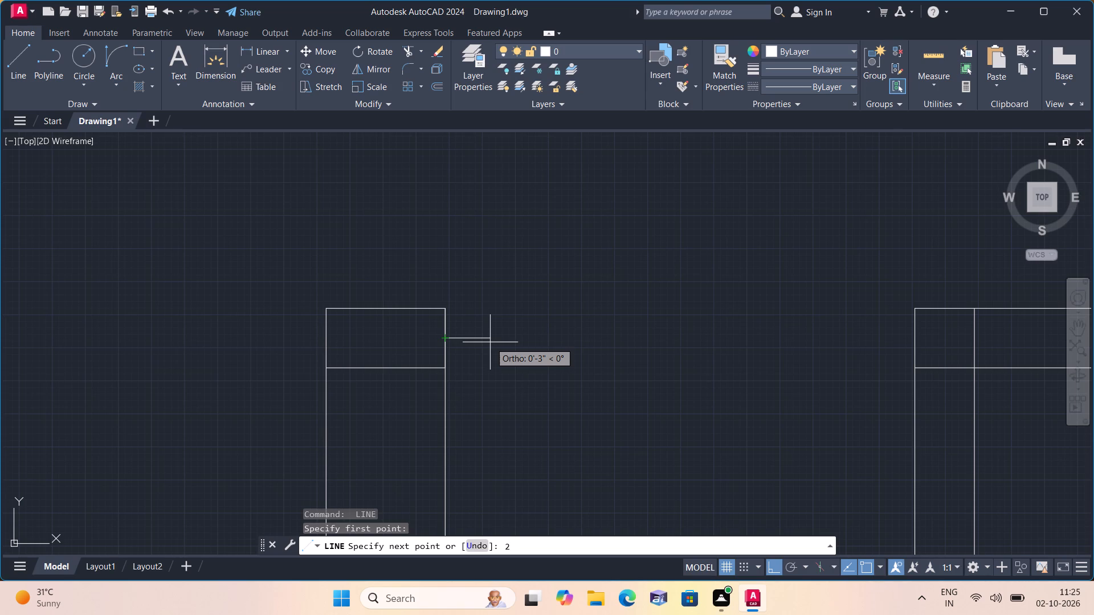
key(shift+quotedbl)
key(space)
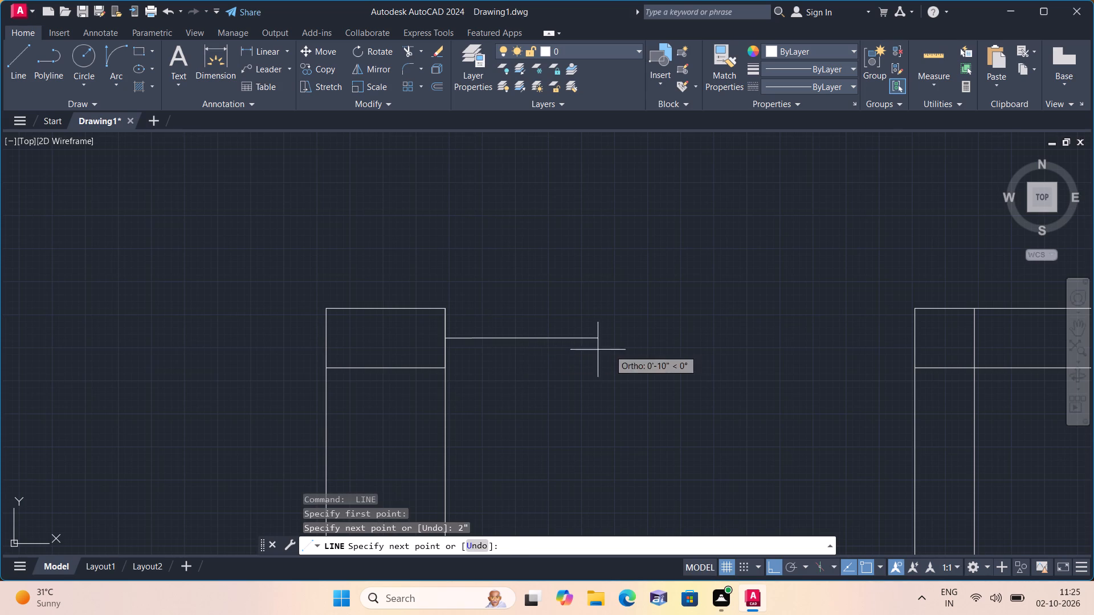
click(913, 337)
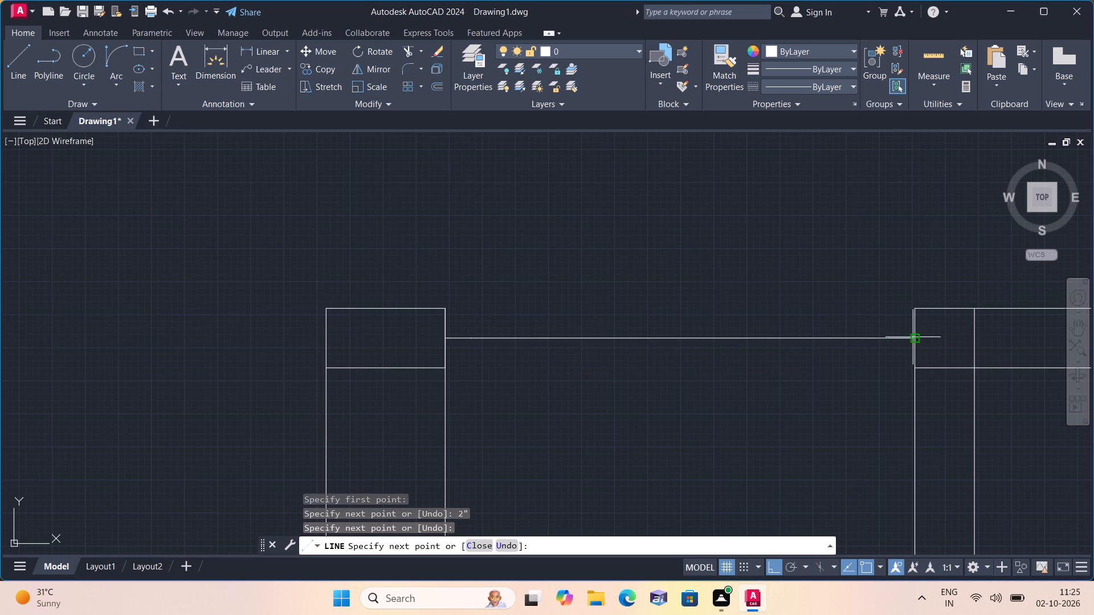
key(space)
Draw a 2" stub westward from the line's end at the small room's northwest corner.
scroll(912, 338, up, 1)
key(space)
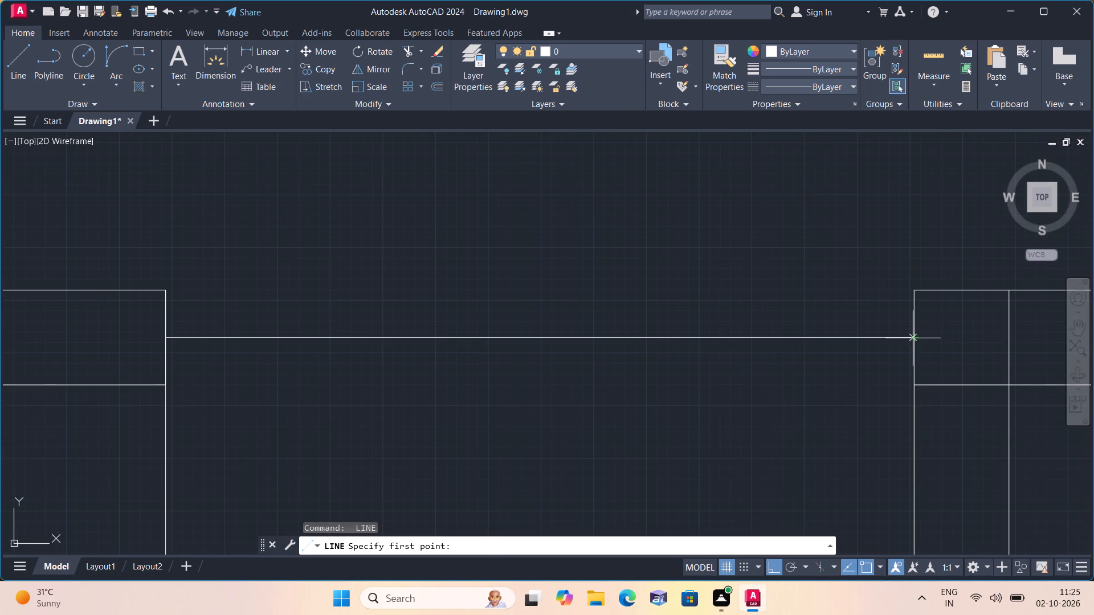
click(915, 338)
scroll(848, 337, down, 1)
key(2)
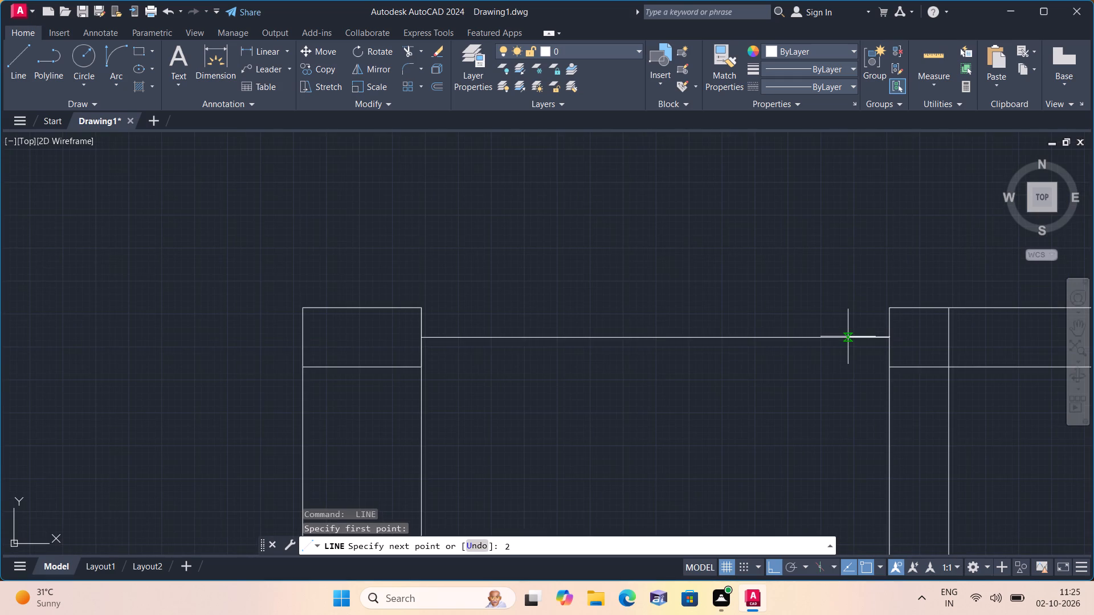
text(")
key(space)
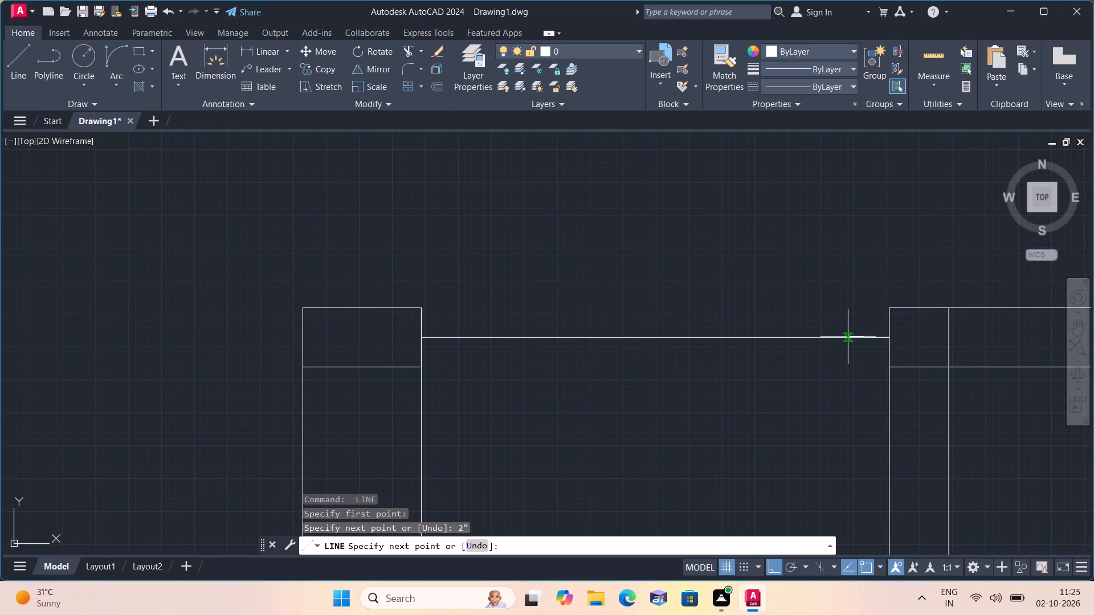
key(Escape)
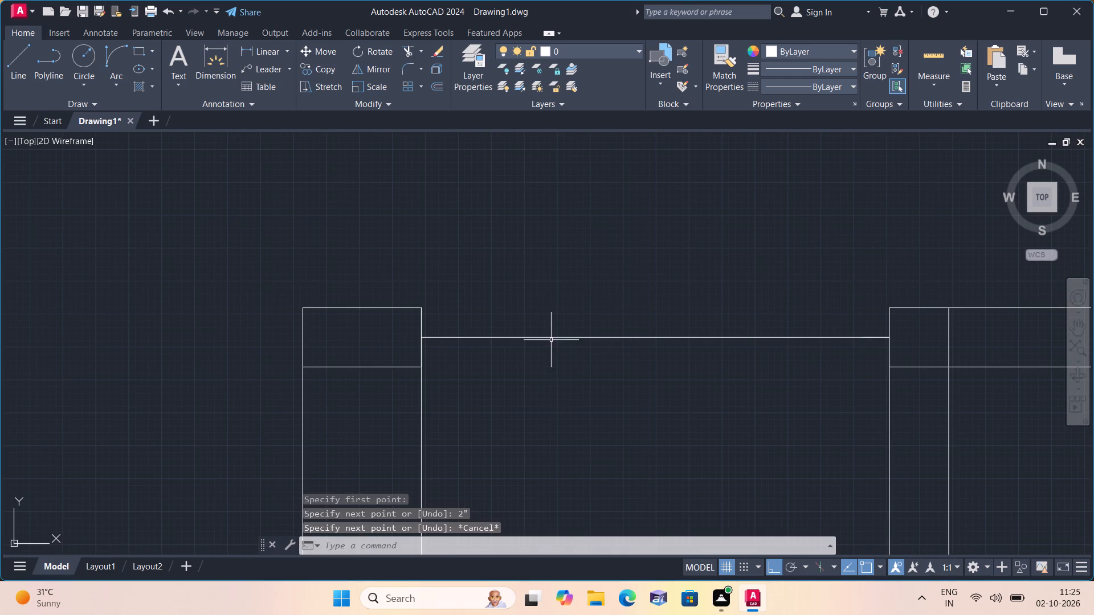
Delete the long line spanning the opening and the short jamb line overlapping the west wall's end.
click(551, 340)
click(551, 338)
click(551, 338)
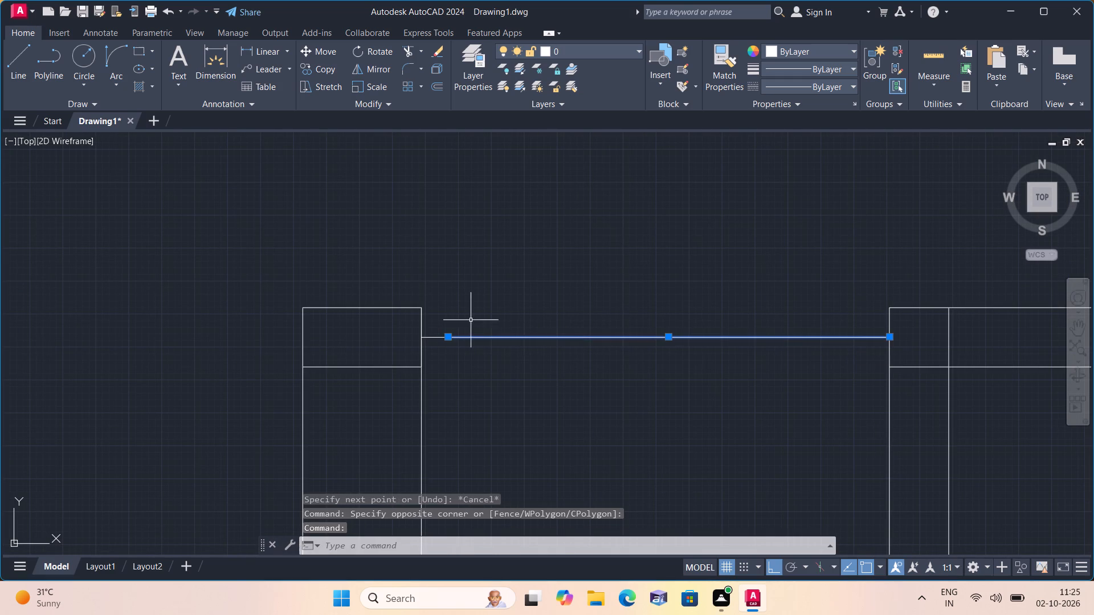
click(422, 319)
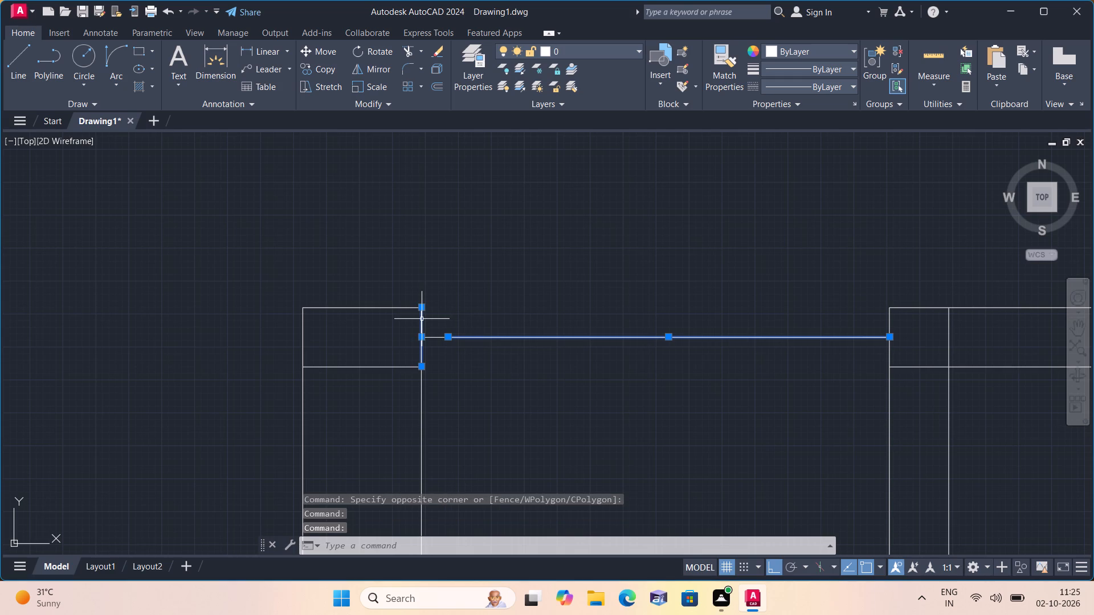
key(Delete)
Measure the clear gap between the two stubs' free ends with a linear dimension.
scroll(438, 329, down, 1)
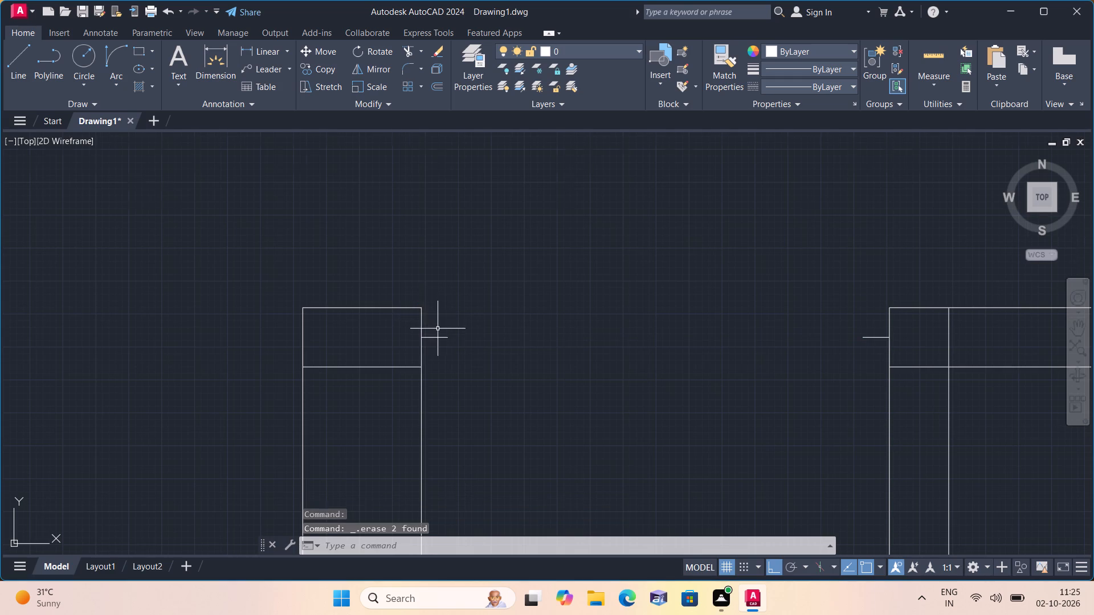
drag(268, 50, 276, 60)
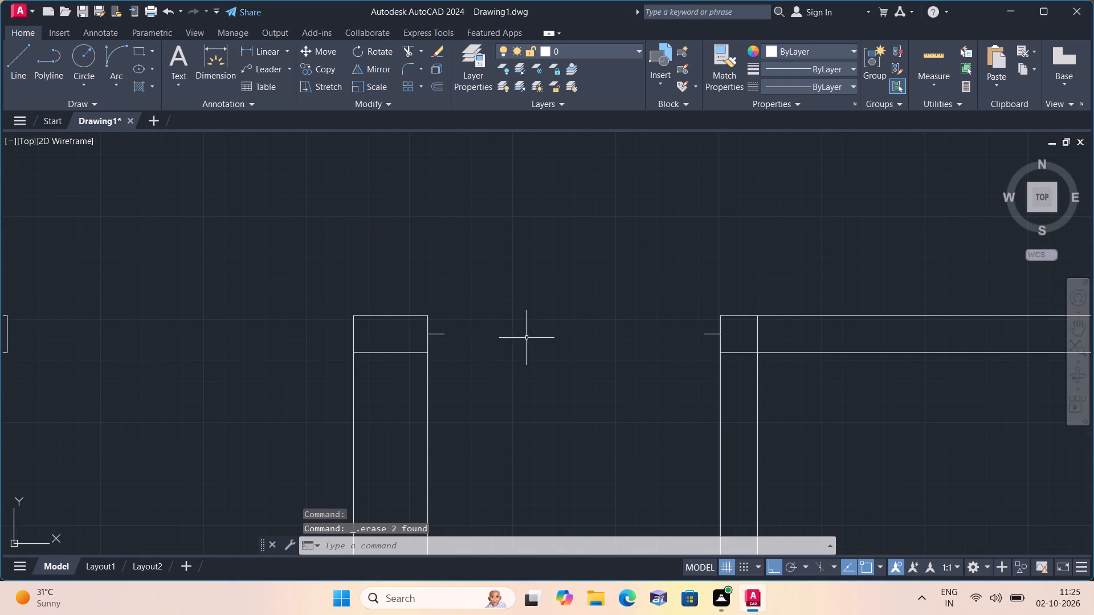
scroll(468, 352, up, 2)
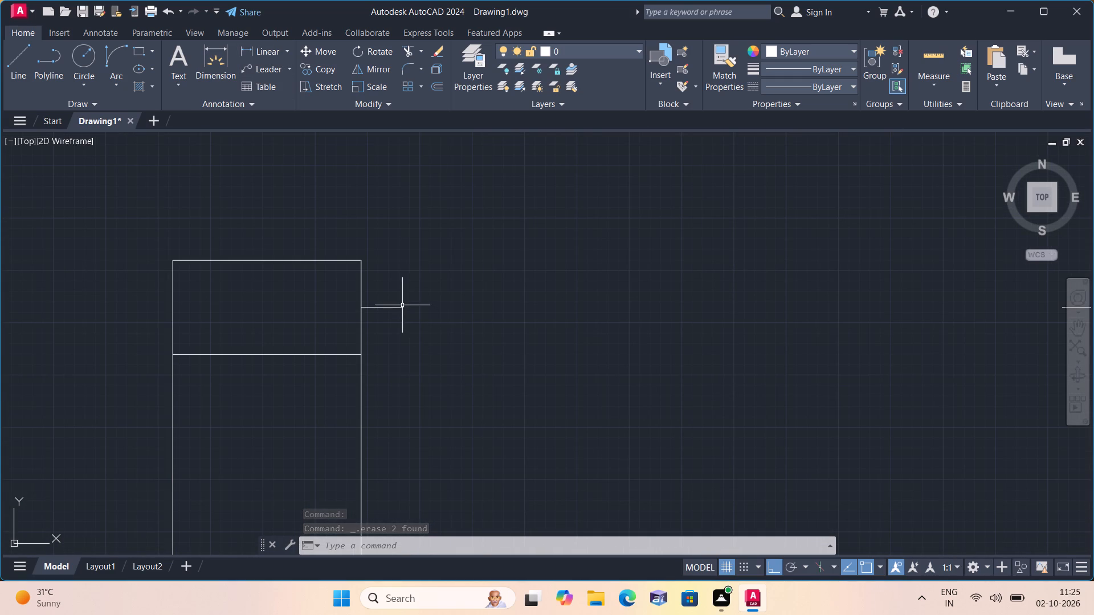
click(263, 54)
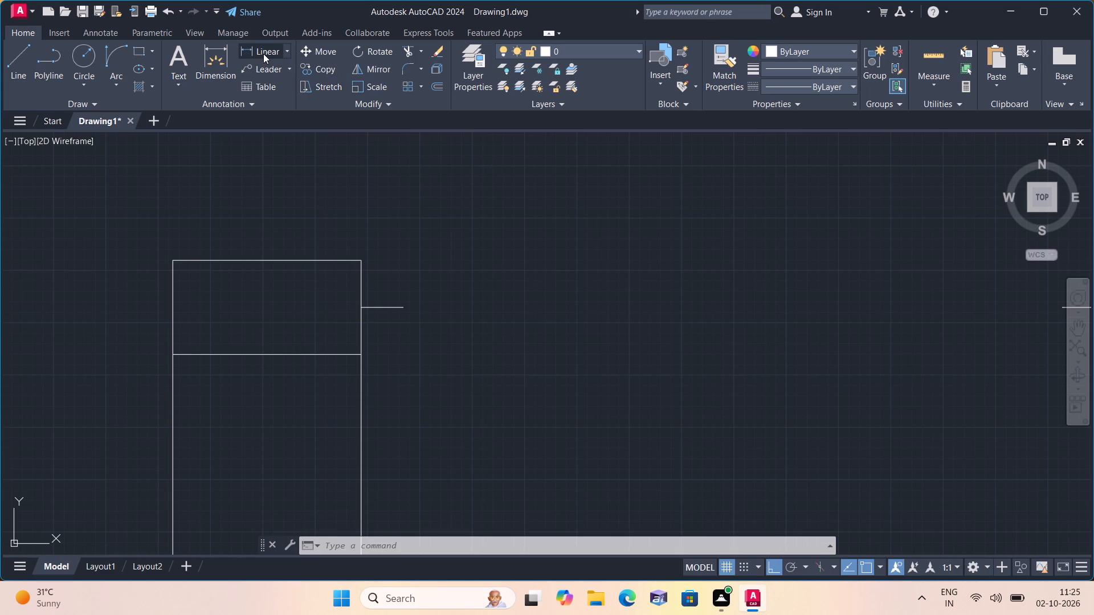
click(405, 306)
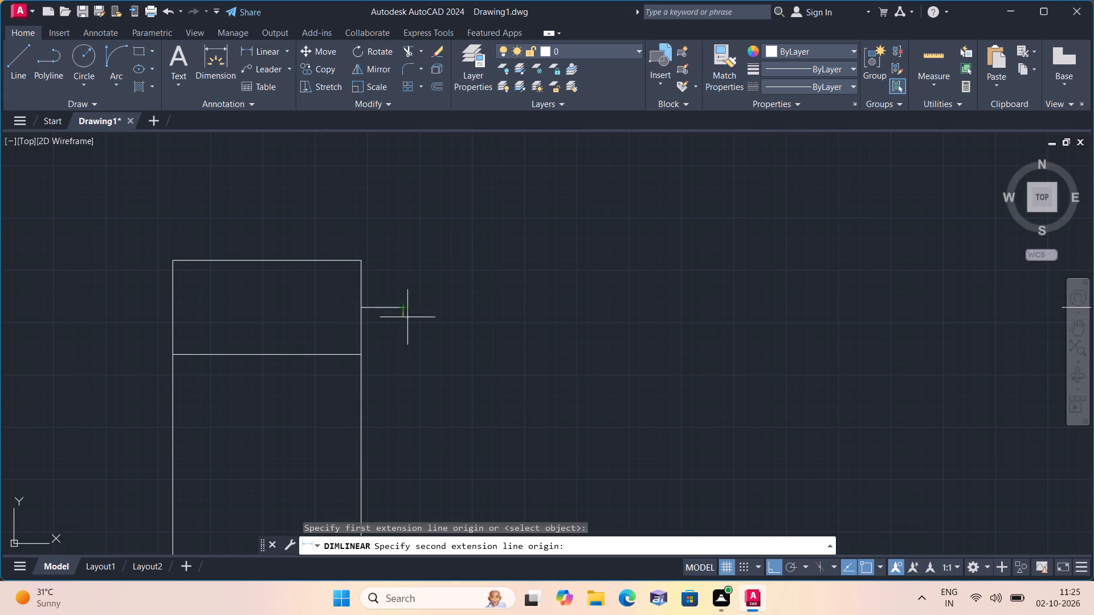
scroll(523, 360, down, 2)
scroll(741, 341, up, 2)
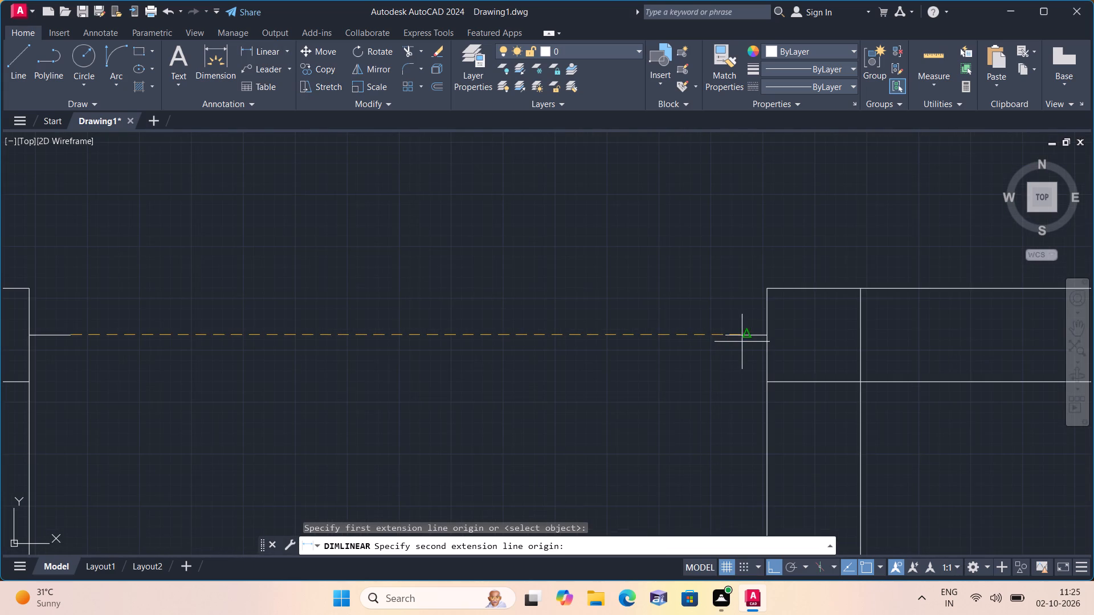
scroll(733, 339, up, 1)
click(733, 331)
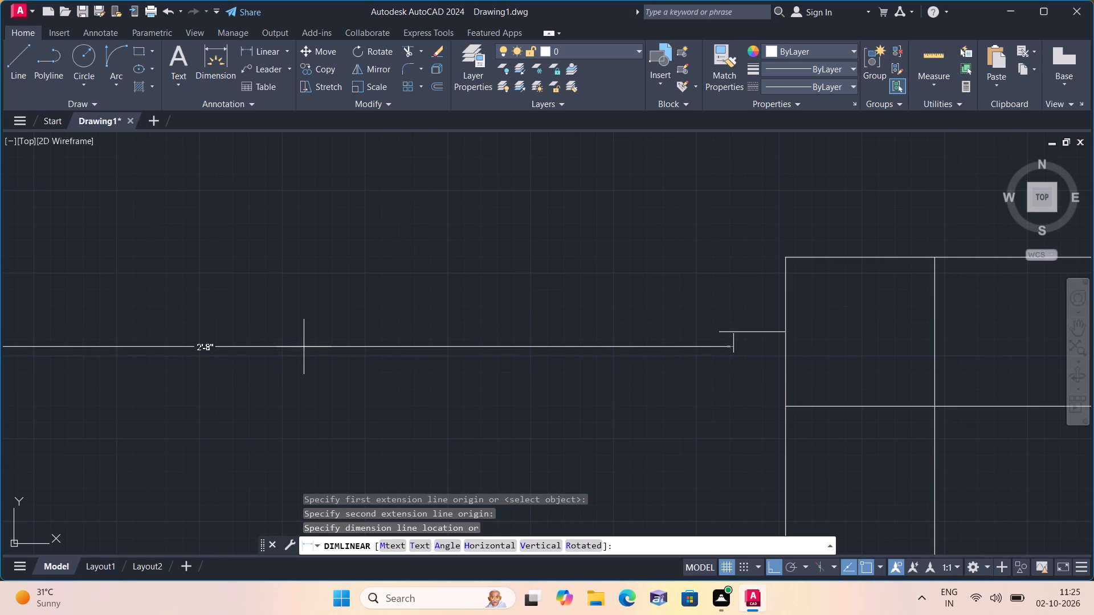
key(Escape)
Draw a 2'8" door leaf line south from the free end of the west stub.
scroll(304, 343, down, 3)
key(l)
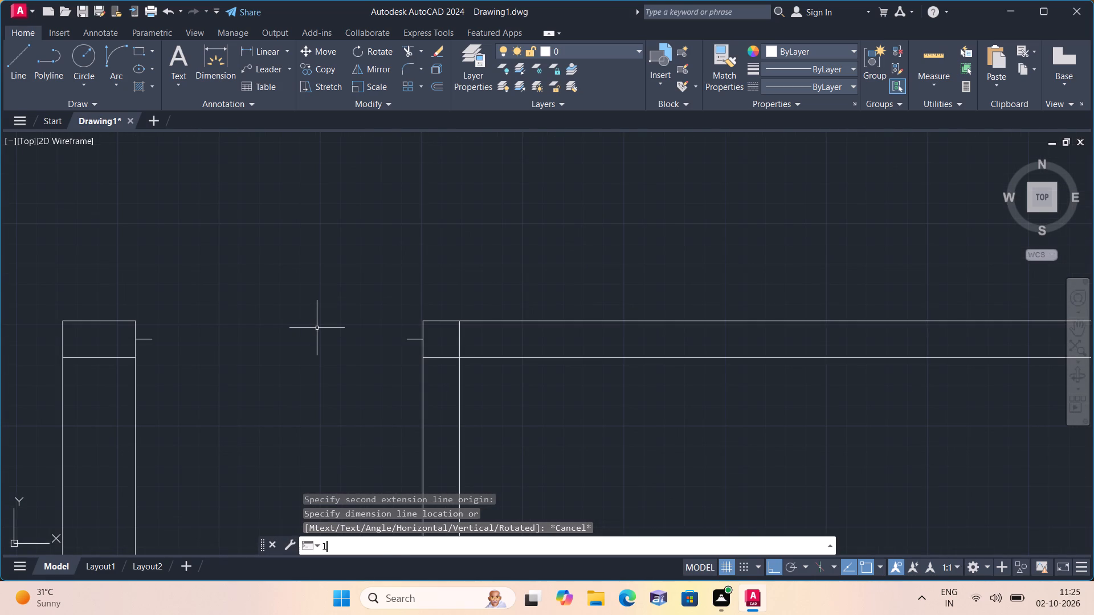
key(space)
scroll(280, 354, down, 1)
middle_drag(283, 354, 334, 317)
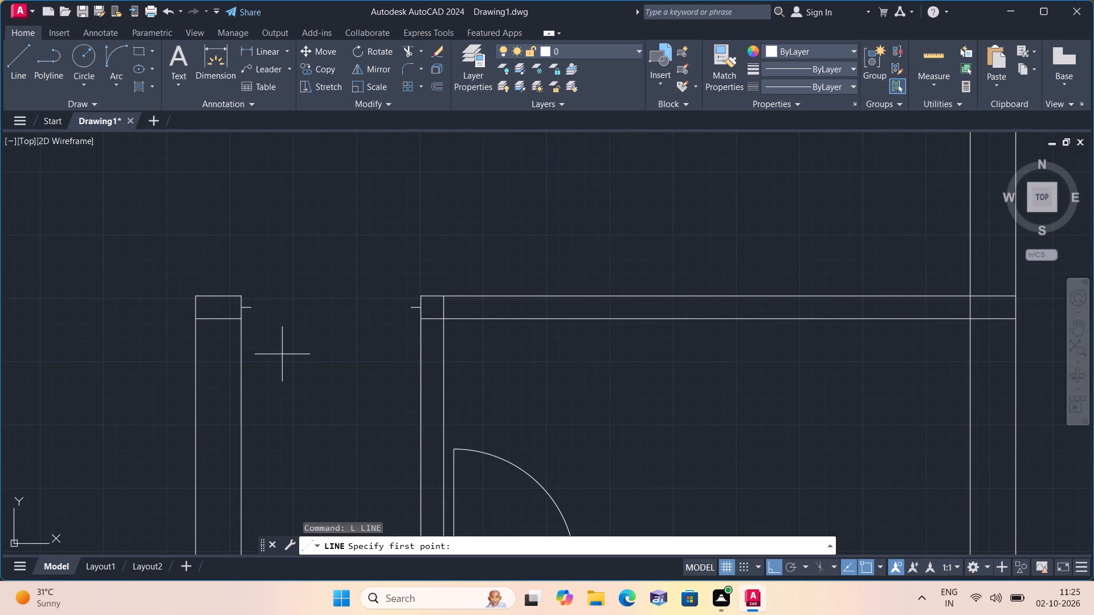
scroll(335, 316, down, 2)
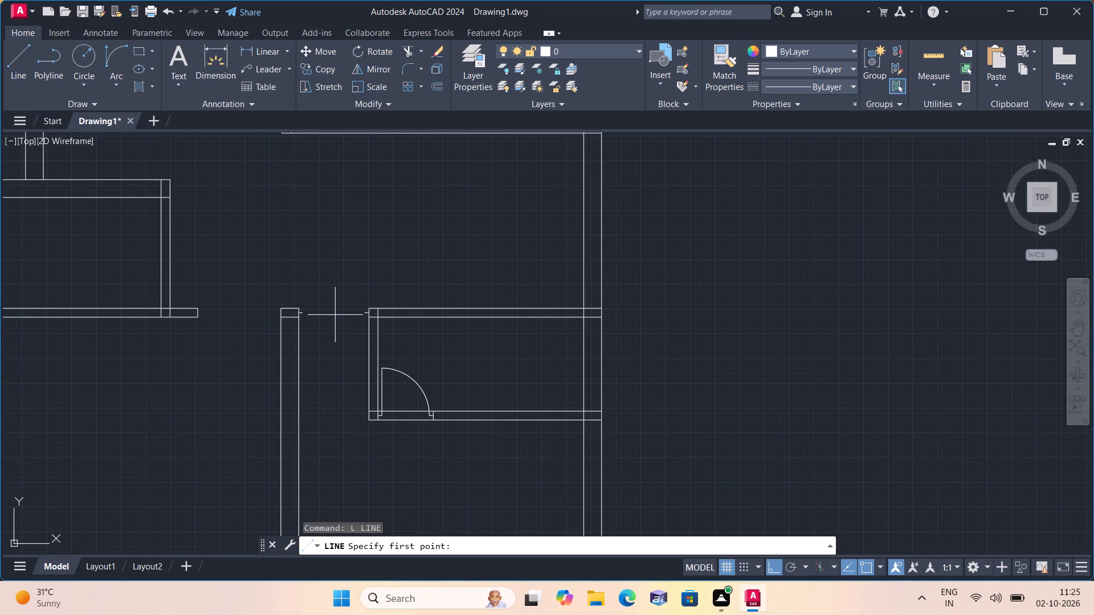
scroll(335, 315, up, 1)
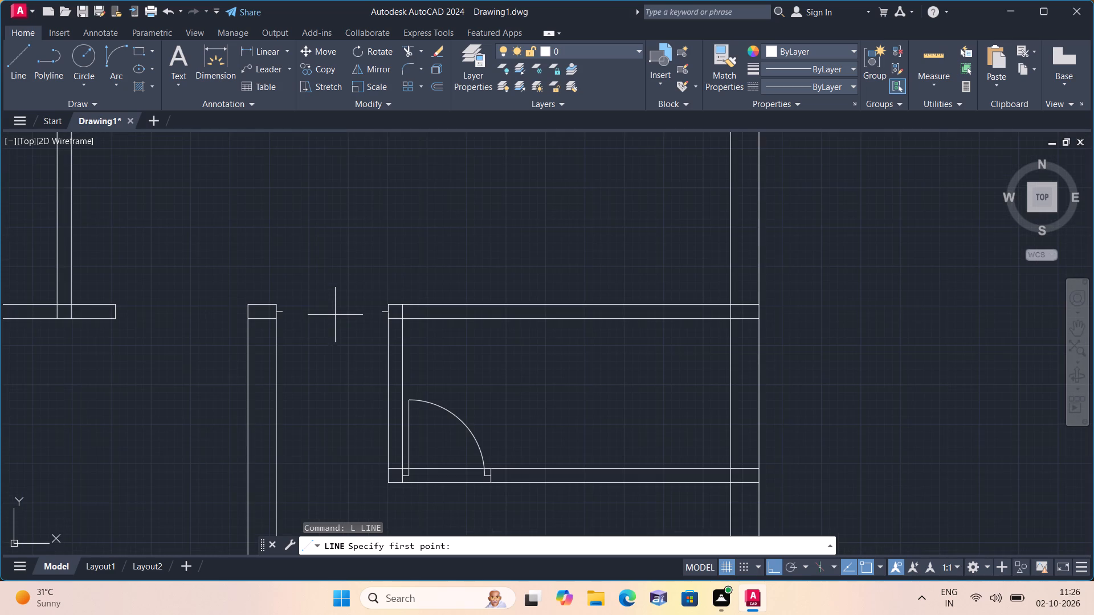
scroll(287, 314, up, 2)
click(276, 306)
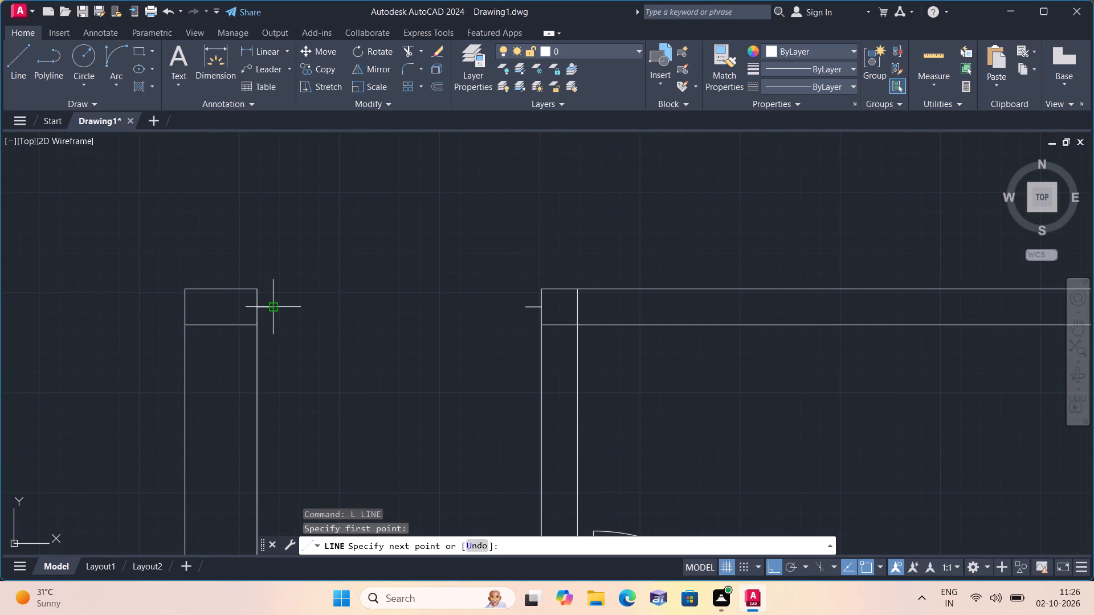
text(2'8")
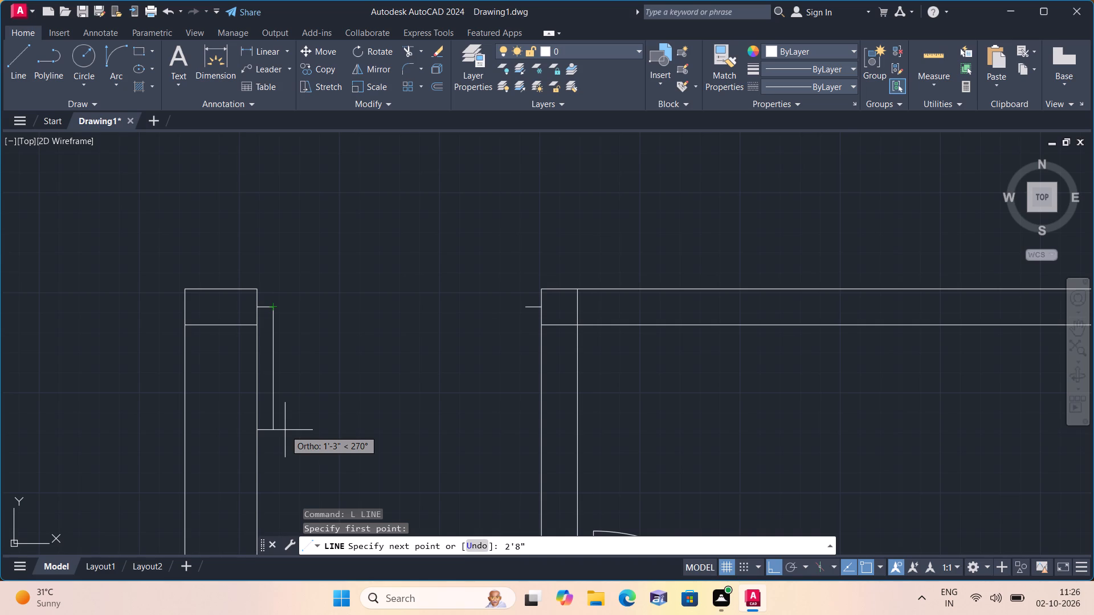
key(space)
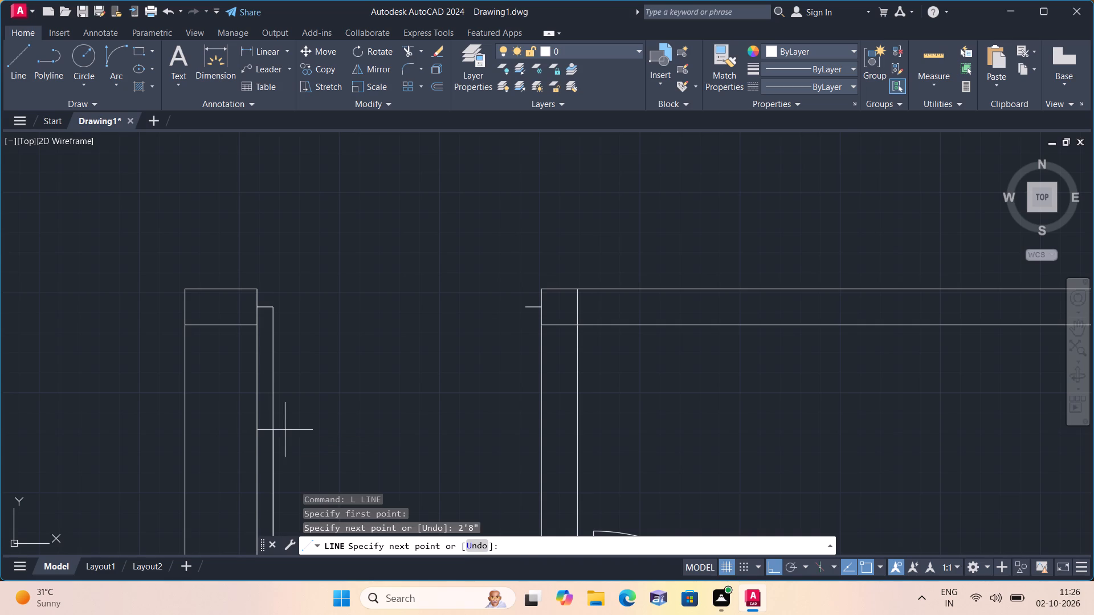
key(Escape)
middle_drag(270, 415, 217, 322)
scroll(215, 315, down, 1)
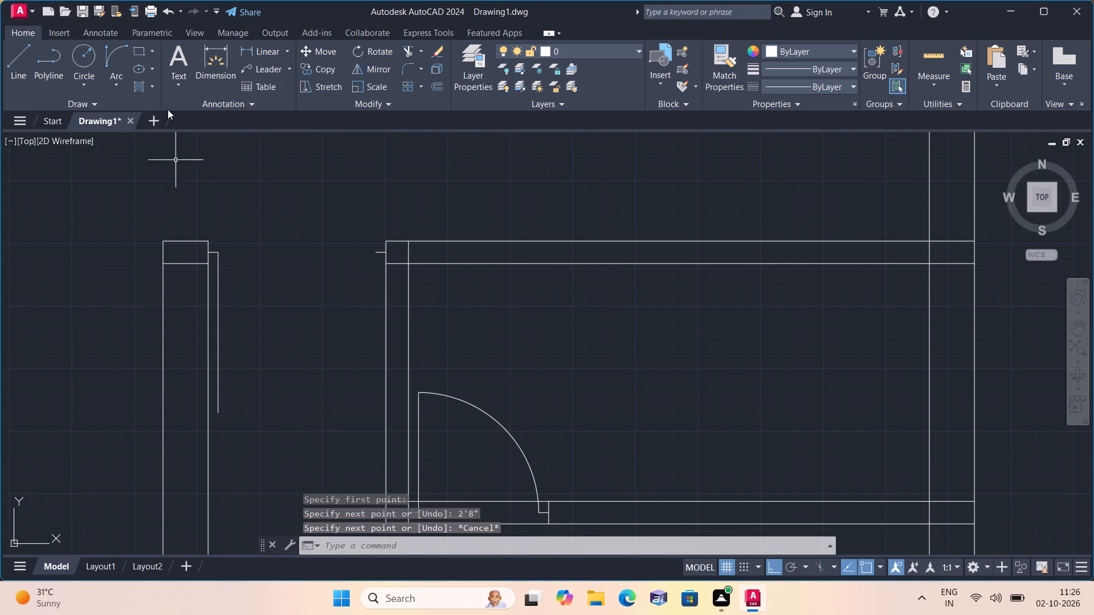
Draw the door's swing arc from the leaf's south end to the free end of the east stub.
click(116, 83)
click(153, 257)
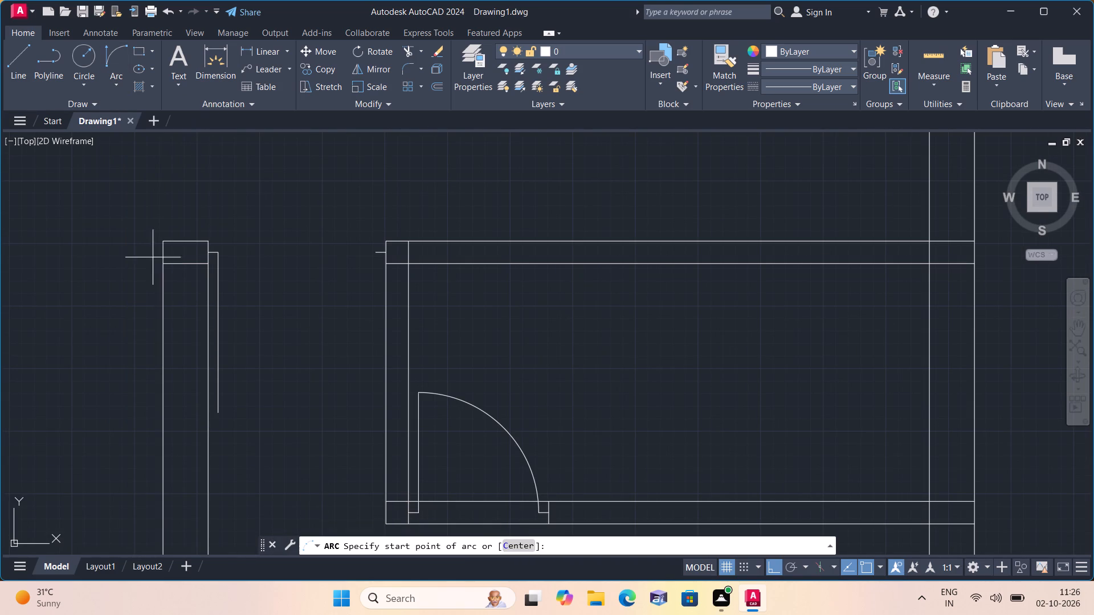
click(217, 413)
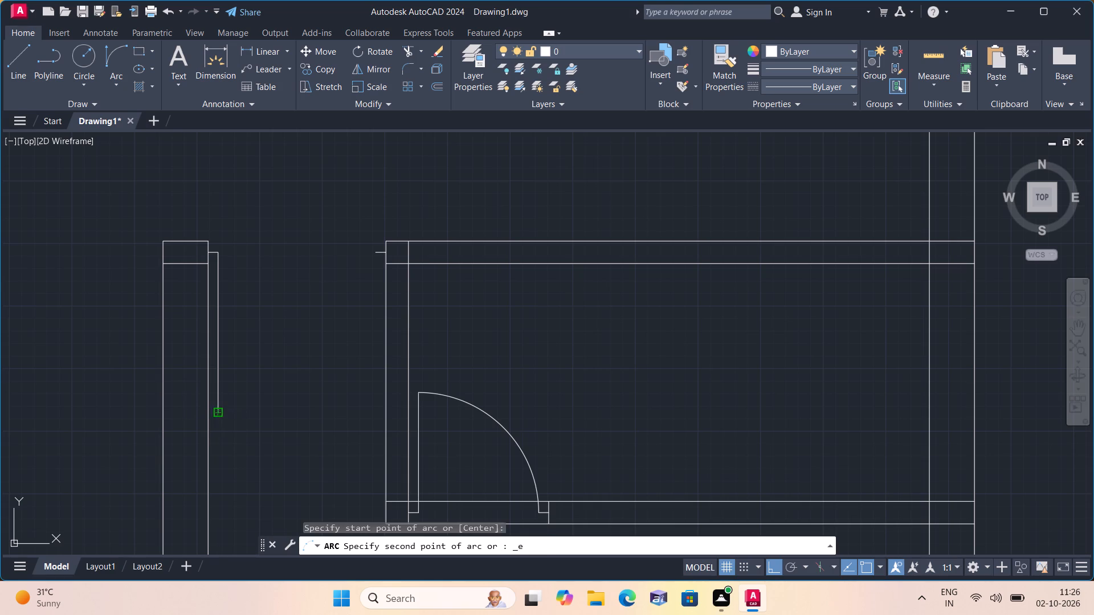
click(373, 252)
click(341, 335)
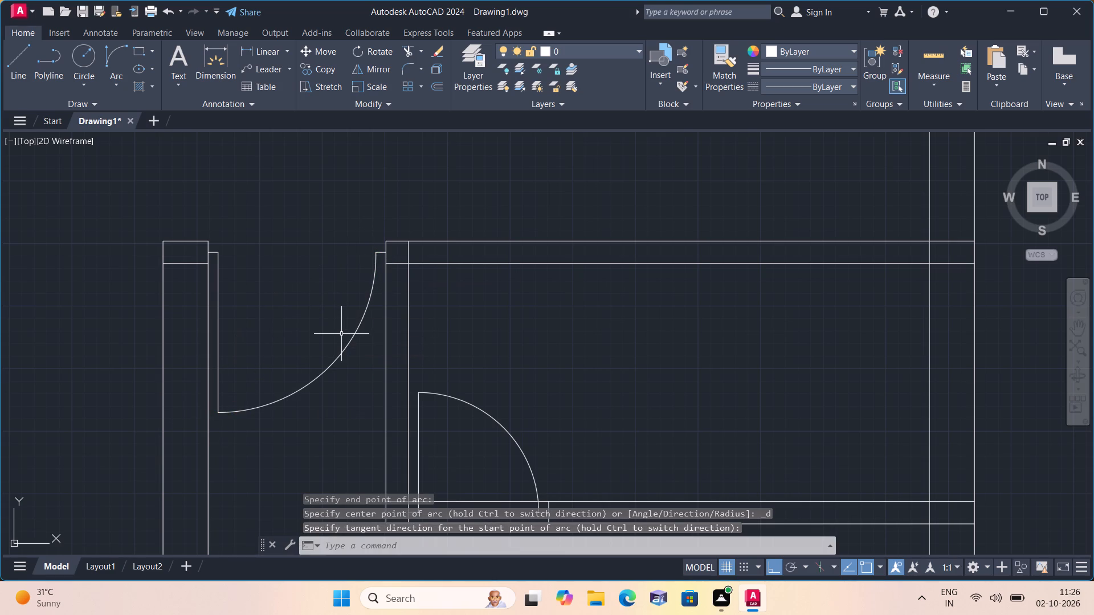
Draw two crossing diagonals in the south wall strip between the west exterior wall and the first partition.
scroll(344, 309, down, 2)
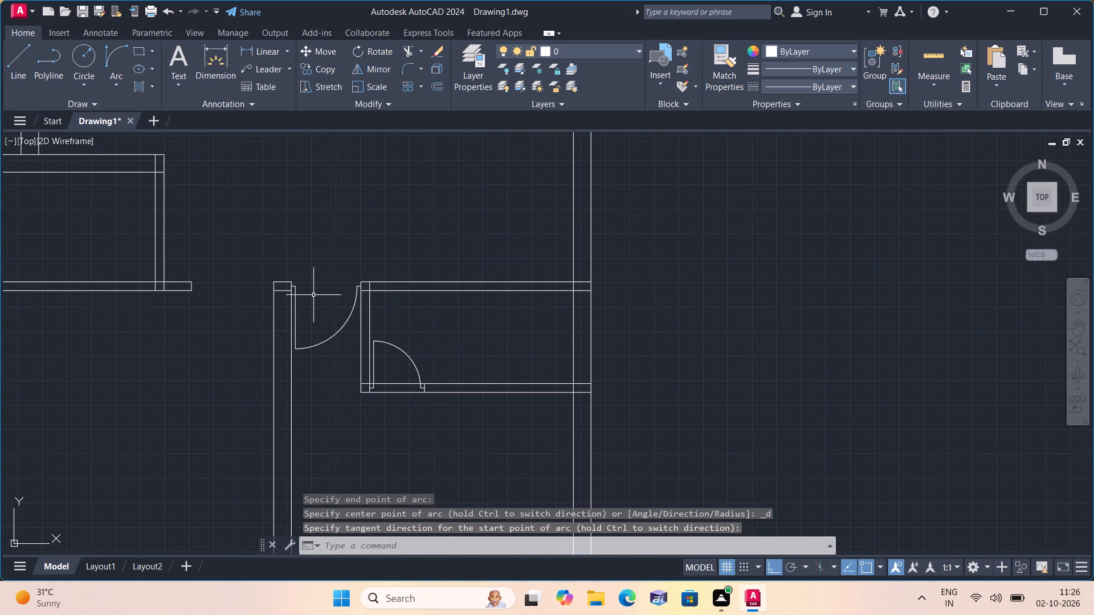
scroll(313, 295, down, 1)
middle_drag(214, 310, 421, 271)
scroll(427, 286, down, 1)
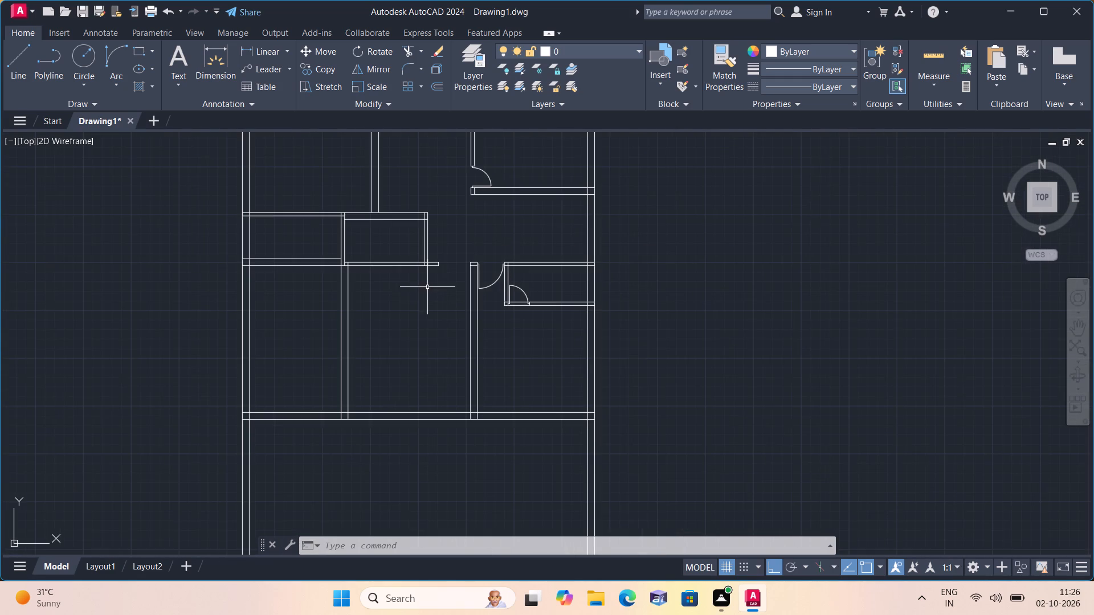
middle_drag(429, 327, 428, 316)
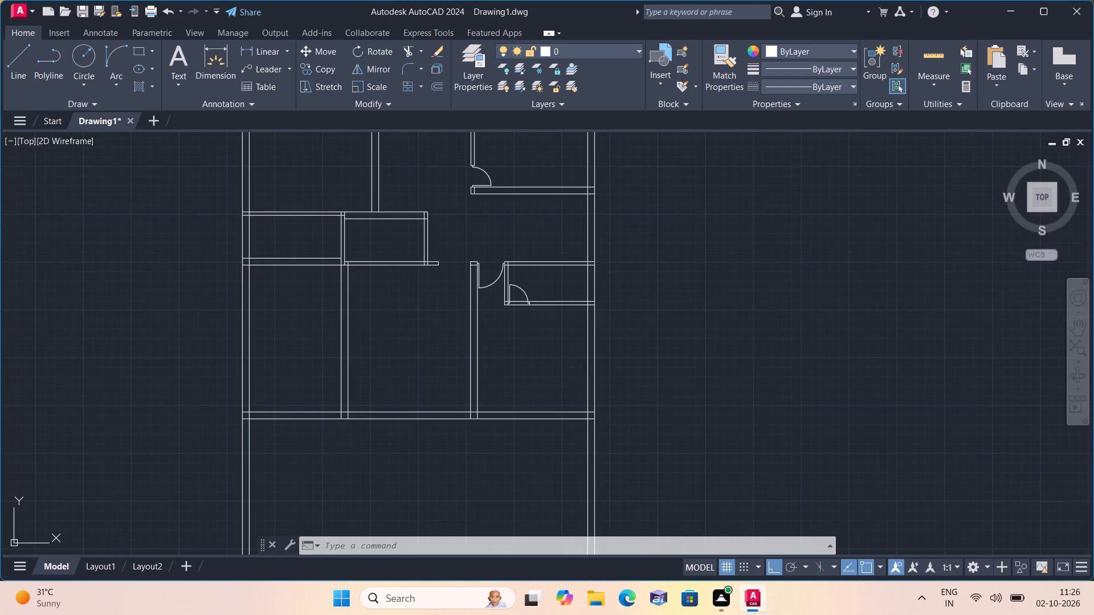
middle_drag(428, 316, 430, 308)
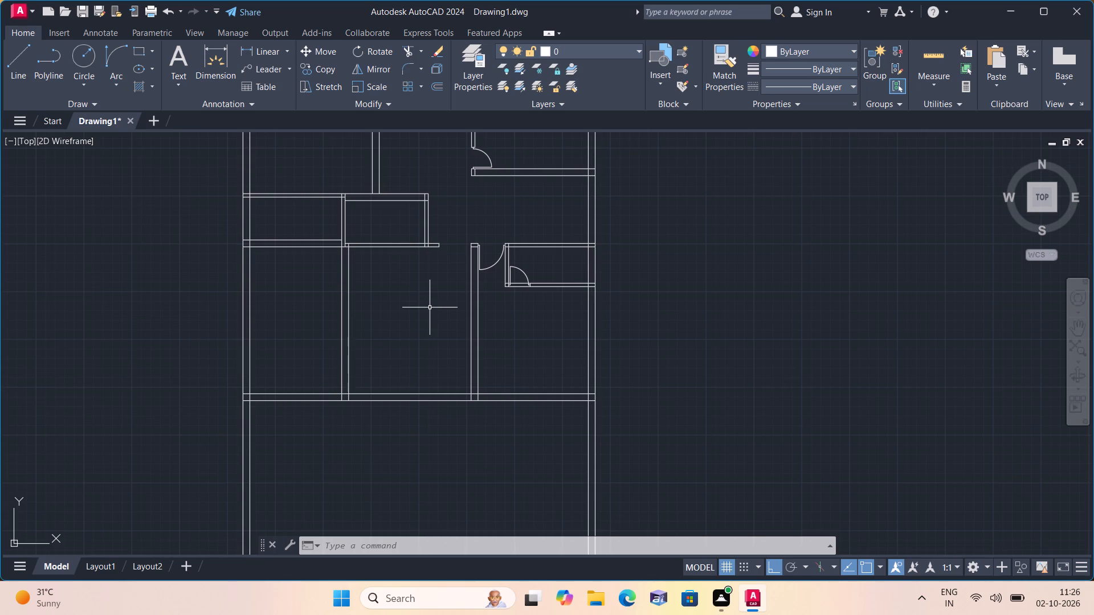
key(l)
key(space)
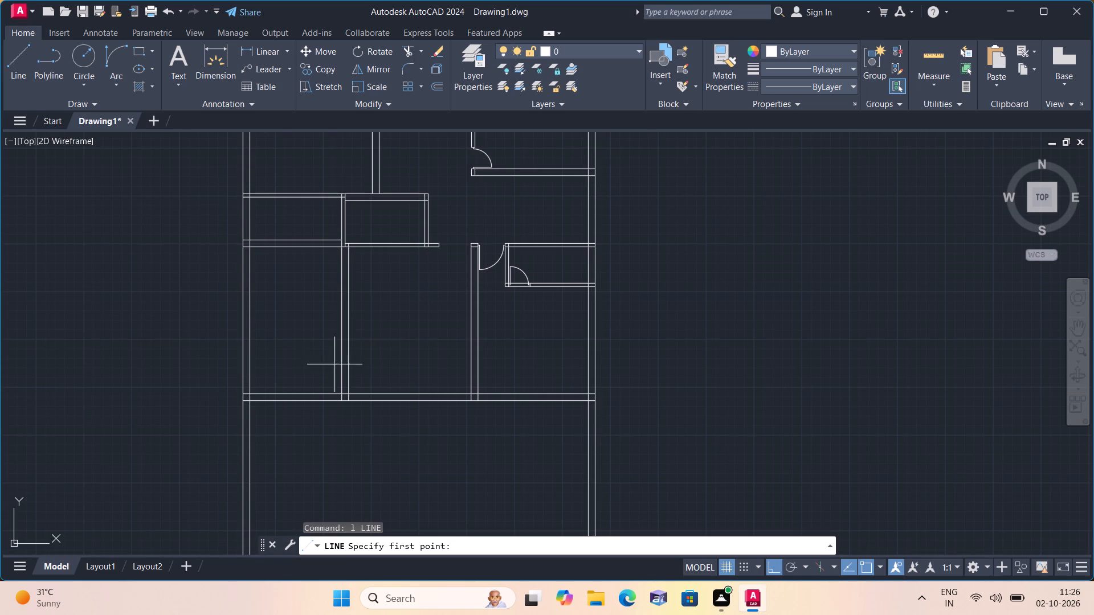
scroll(255, 407, up, 4)
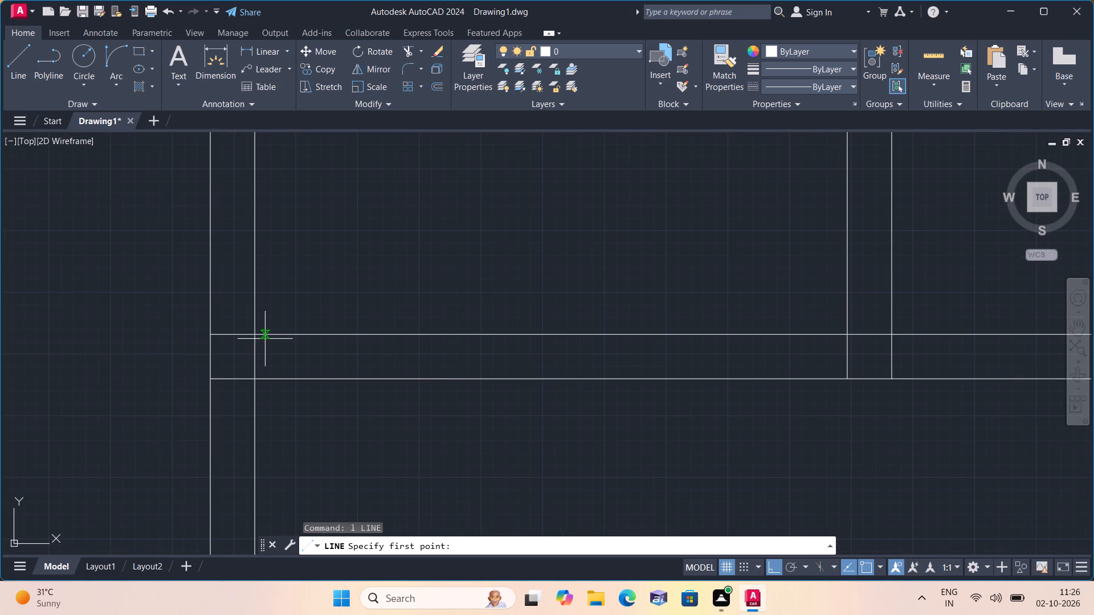
click(252, 332)
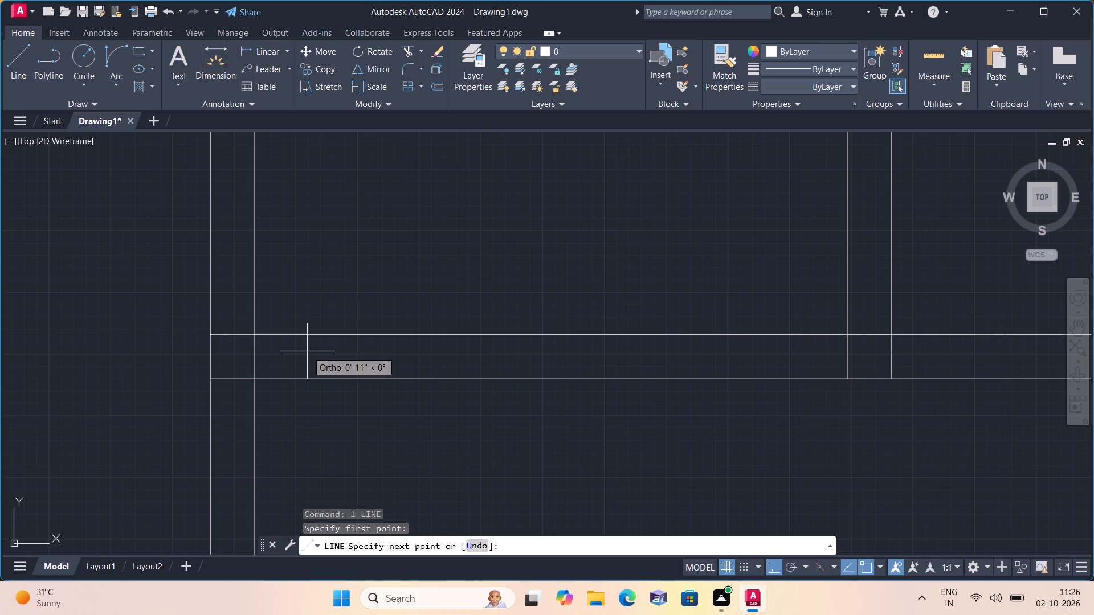
scroll(692, 383, up, 1)
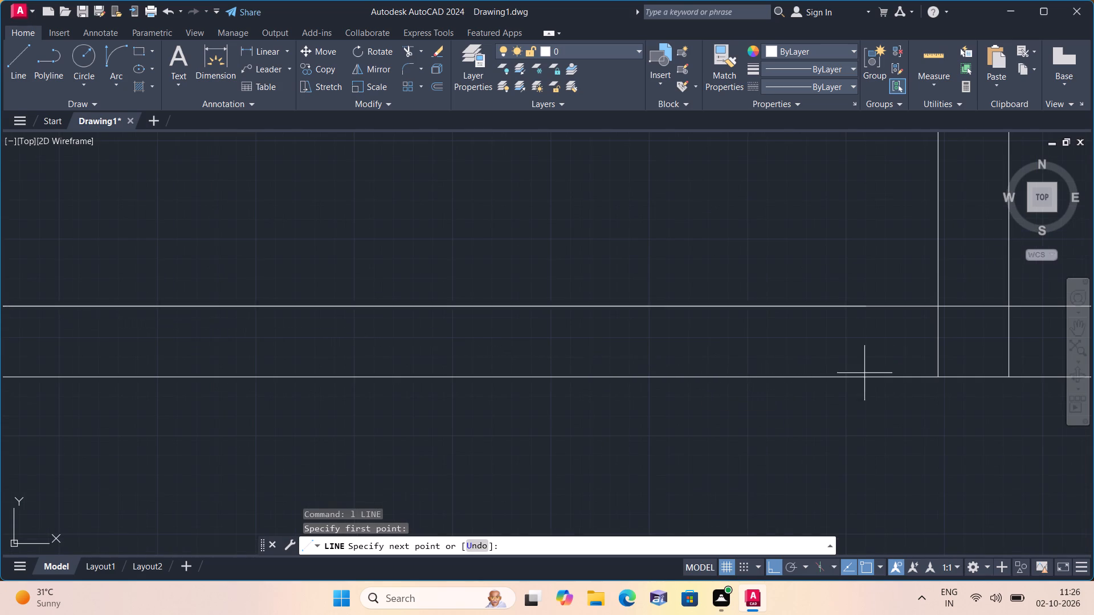
scroll(916, 378, down, 2)
click(929, 376)
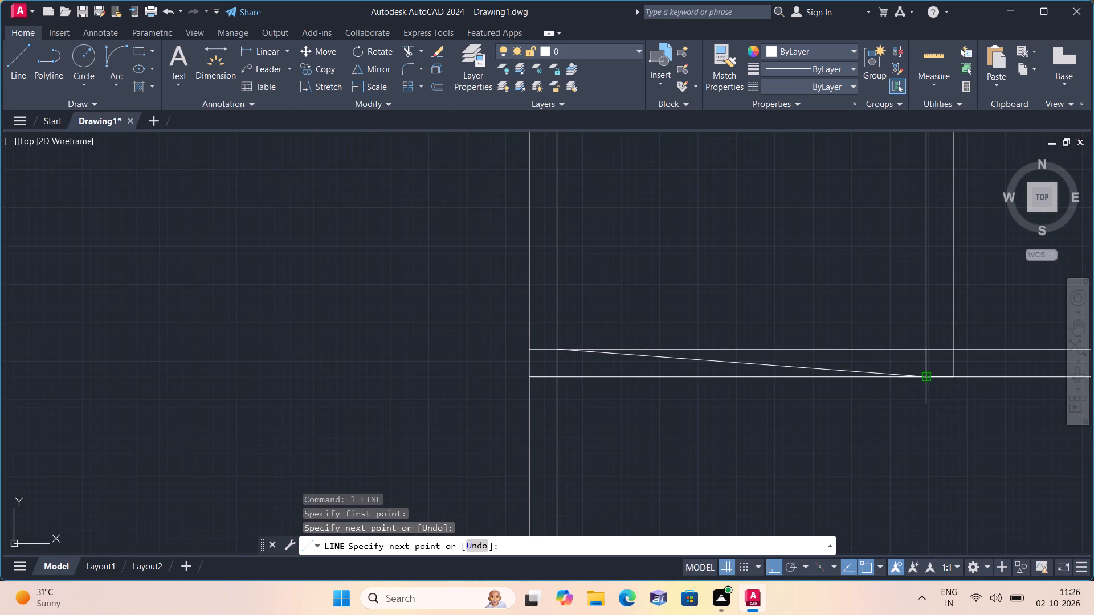
key(space)
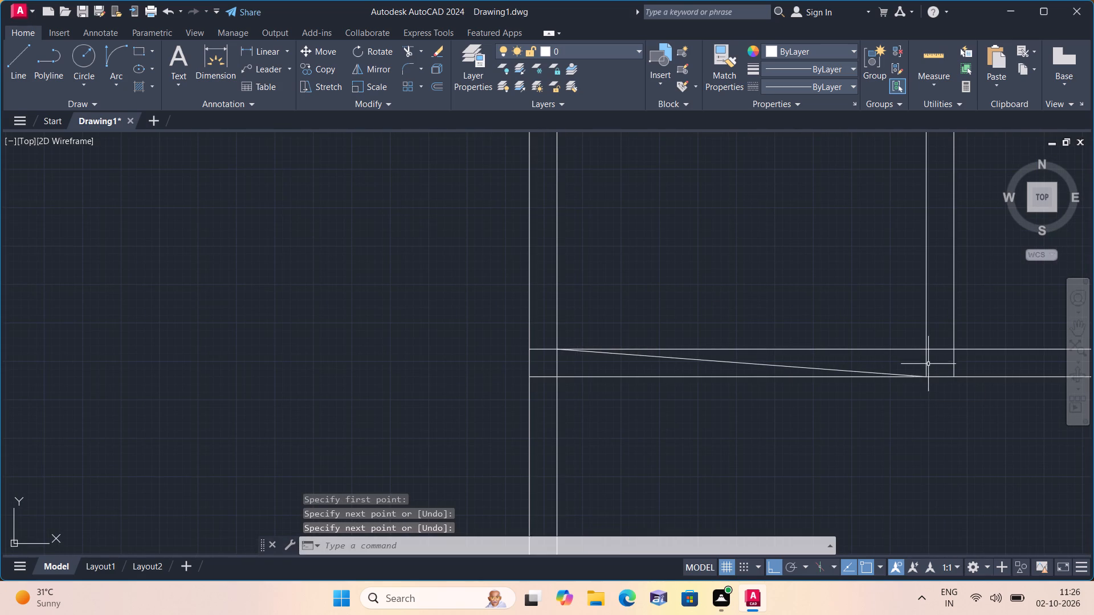
key(space)
click(922, 347)
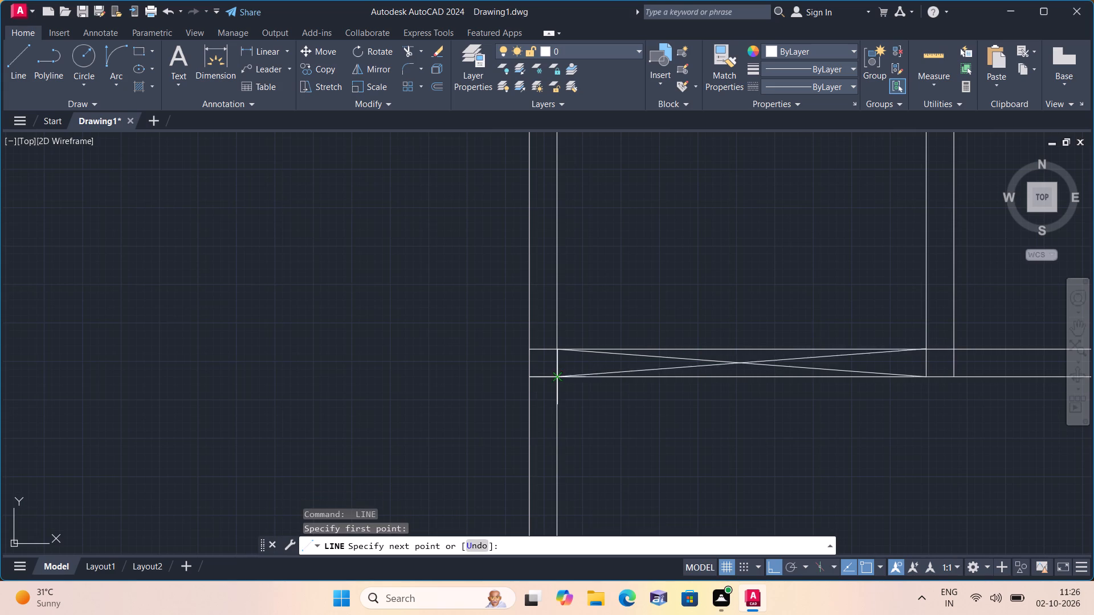
click(561, 375)
key(space)
Draw a short jamb line across the south wall's thickness at the first partition's east face.
scroll(546, 371, down, 2)
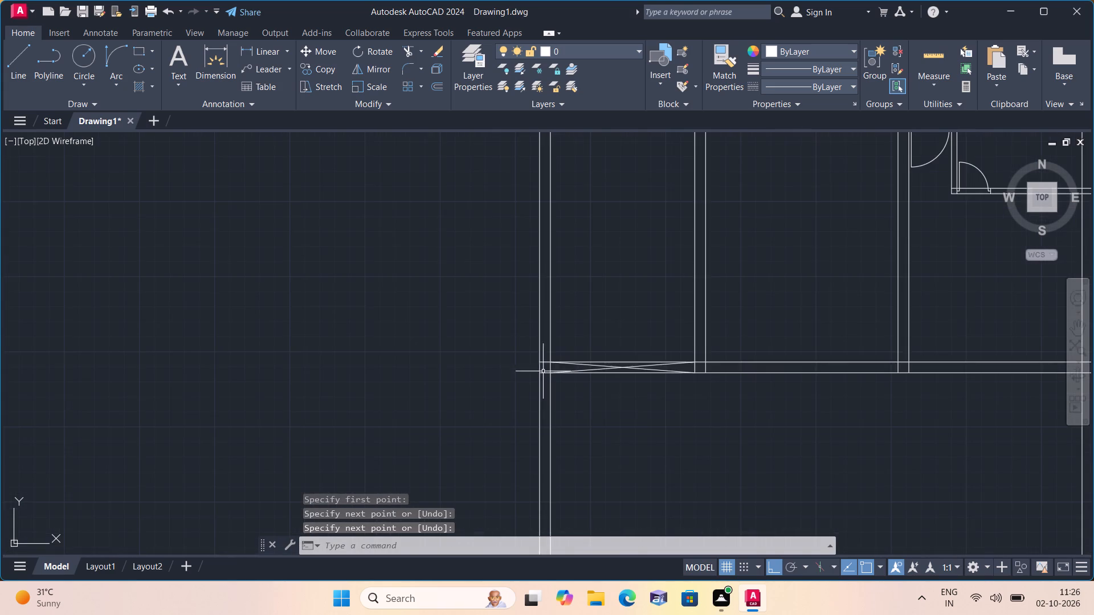
scroll(623, 412, down, 1)
middle_drag(622, 413, 571, 417)
key(space)
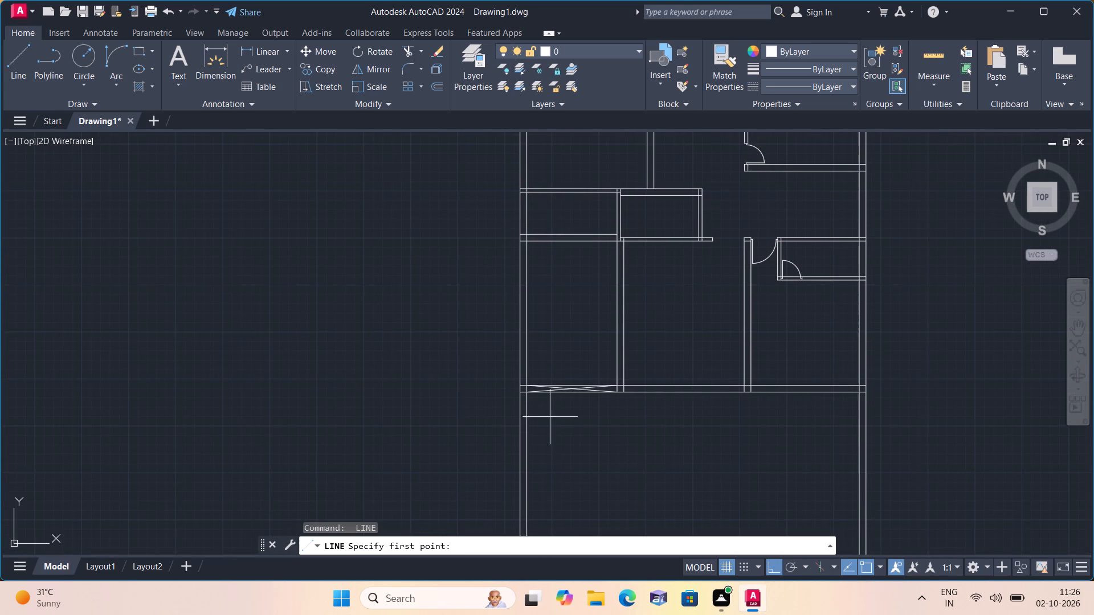
scroll(552, 392, up, 3)
middle_drag(768, 378, 528, 386)
scroll(758, 380, down, 1)
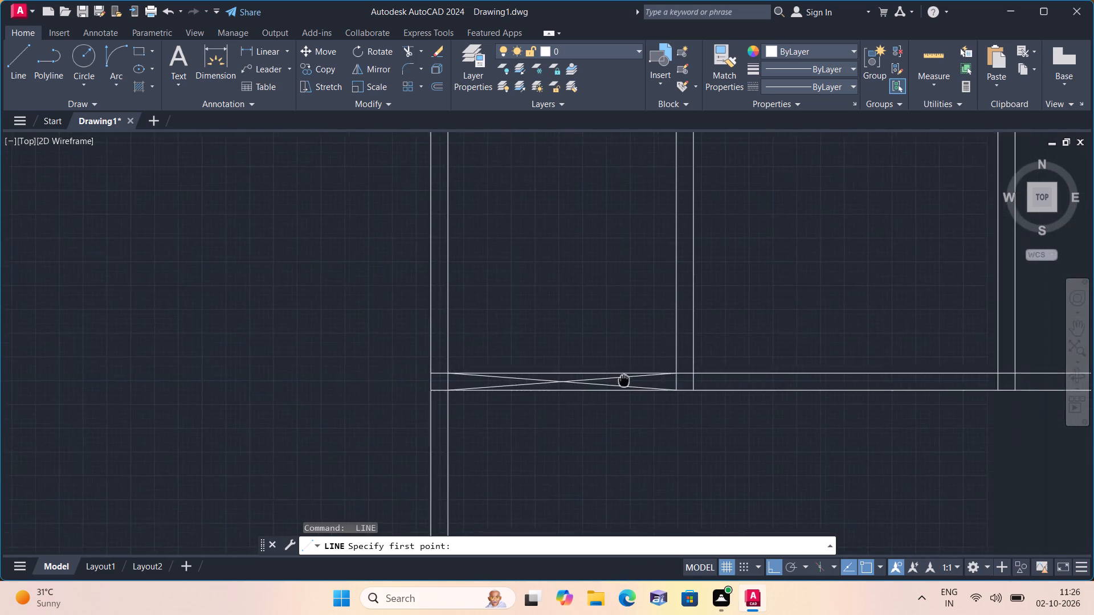
scroll(526, 385, up, 2)
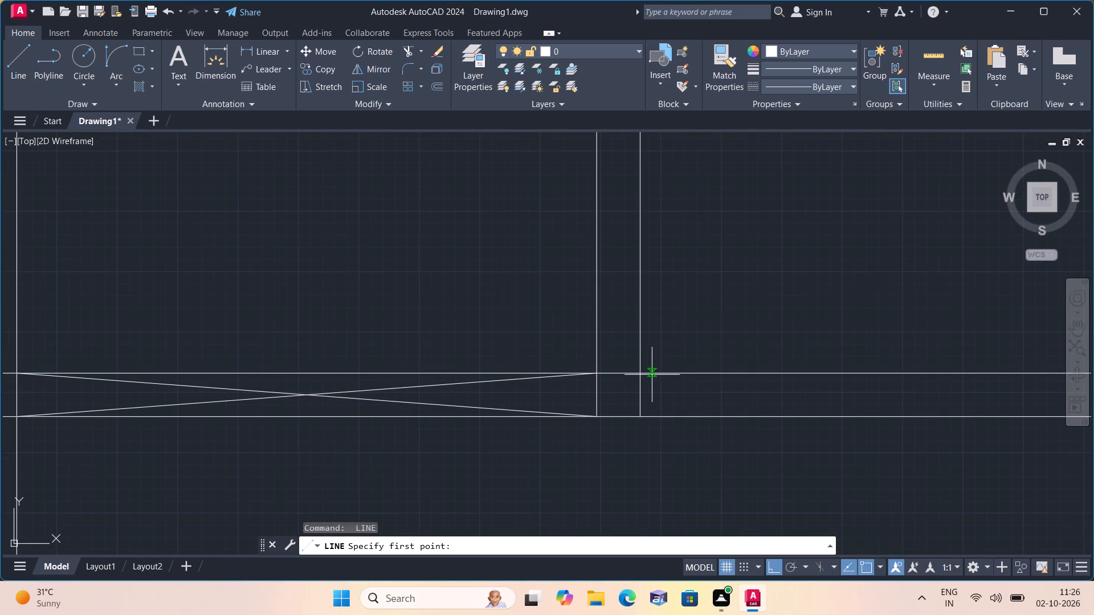
click(642, 373)
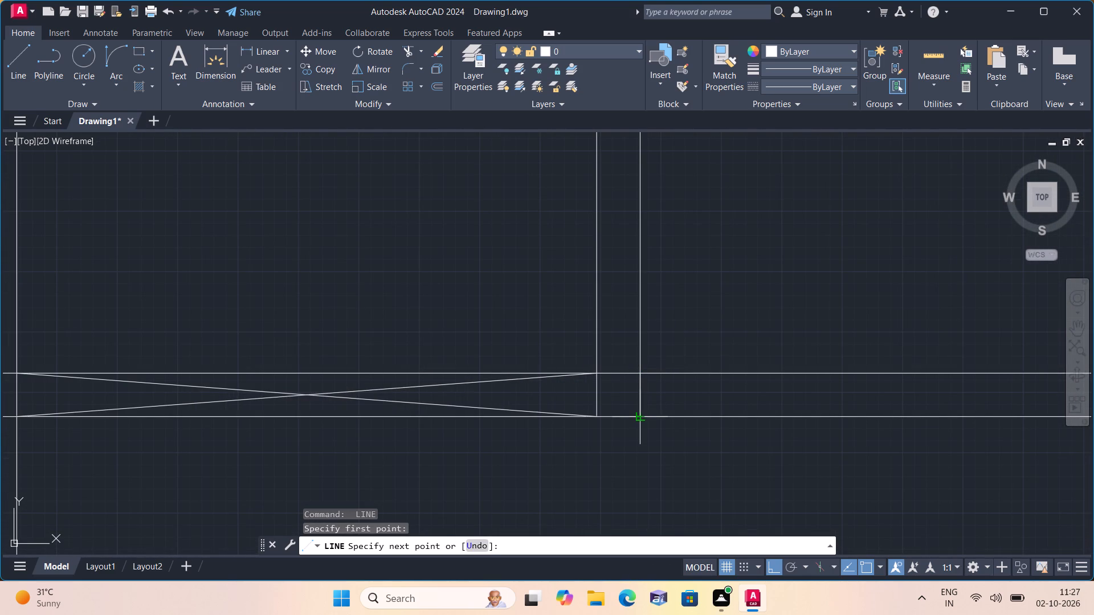
click(638, 416)
key(space)
Draw consecutive 2", 4' and 2" line segments eastward from the jamb line's midpoint inside the south wall.
key(space)
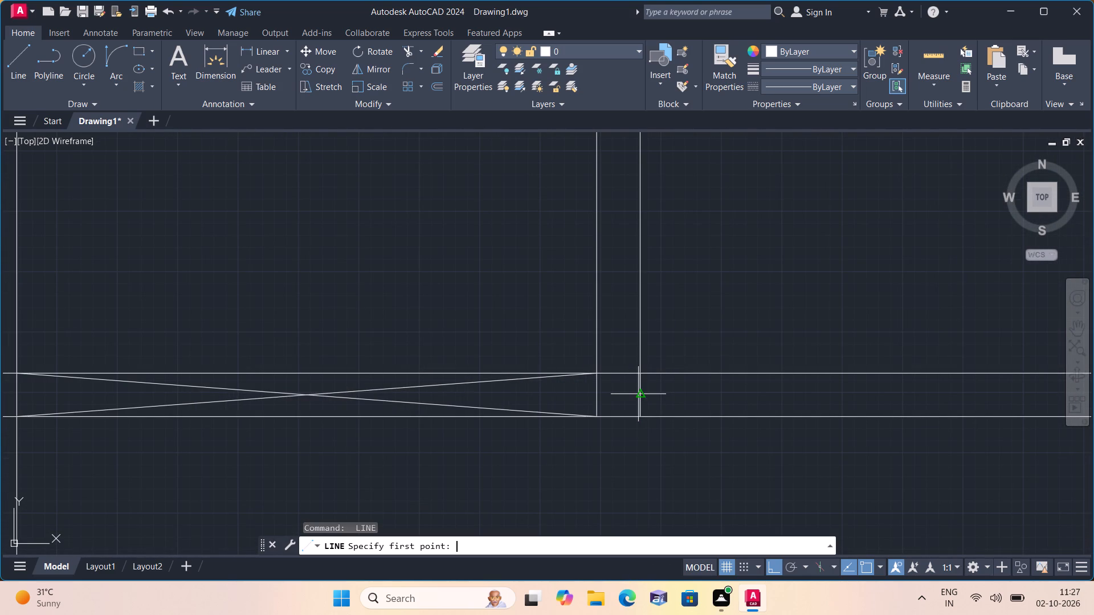
click(642, 396)
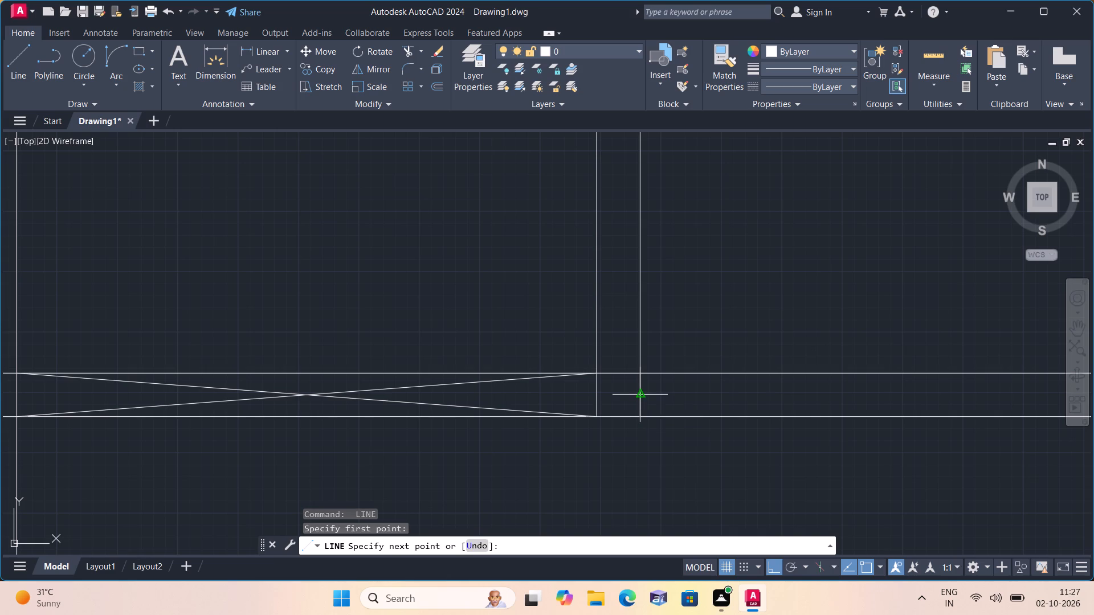
text(2")
key(space)
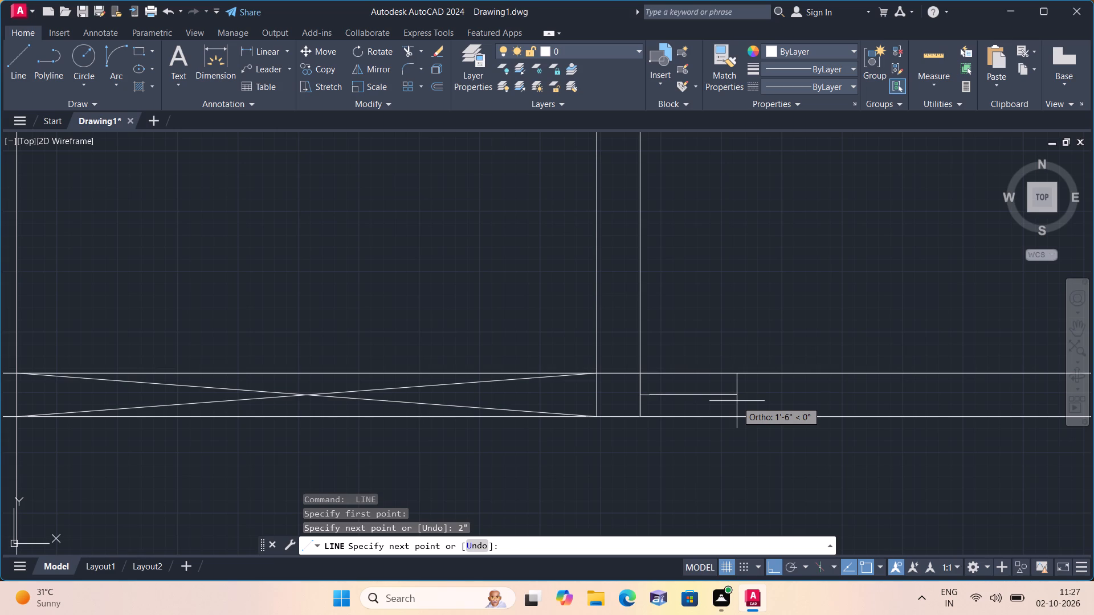
text(4')
key(space)
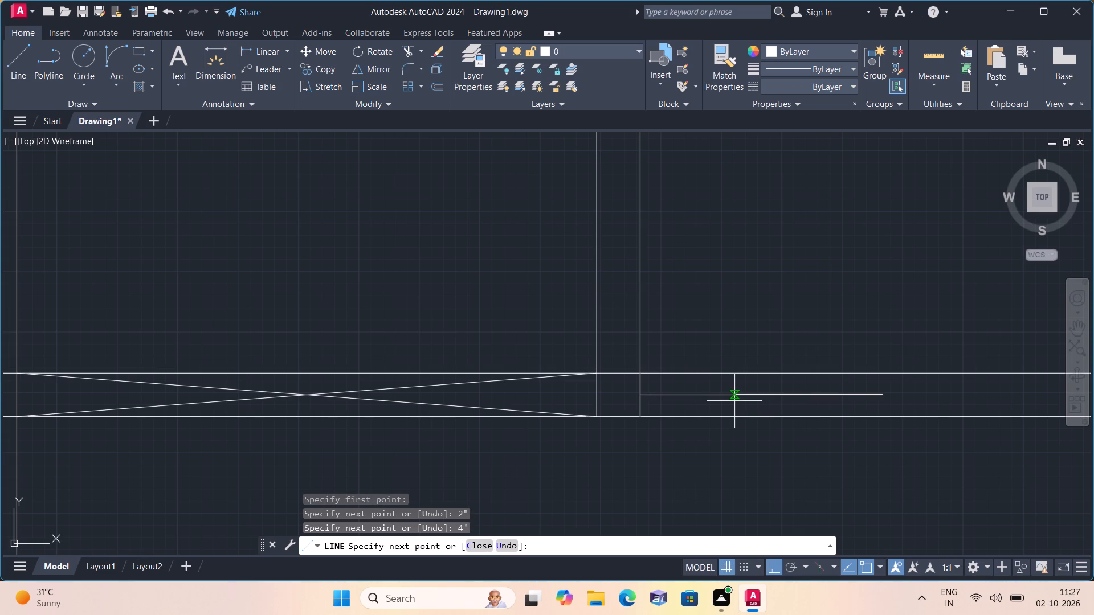
text(2")
key(space)
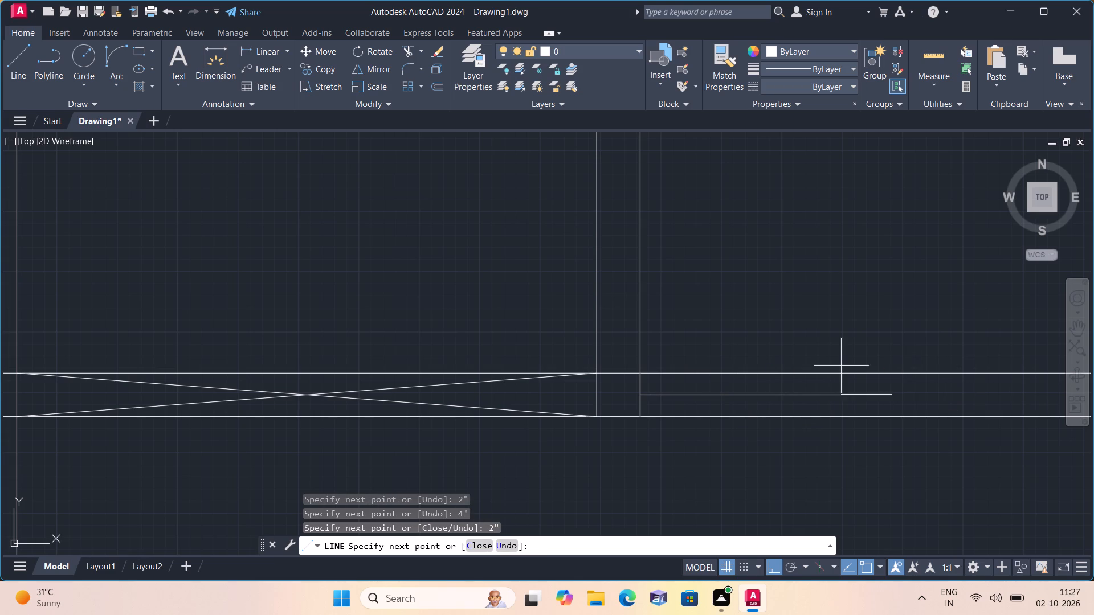
Draw the east jamb across the south wall's full thickness at the end of the last 2" segment.
click(892, 372)
key(space)
scroll(899, 407, up, 1)
key(space)
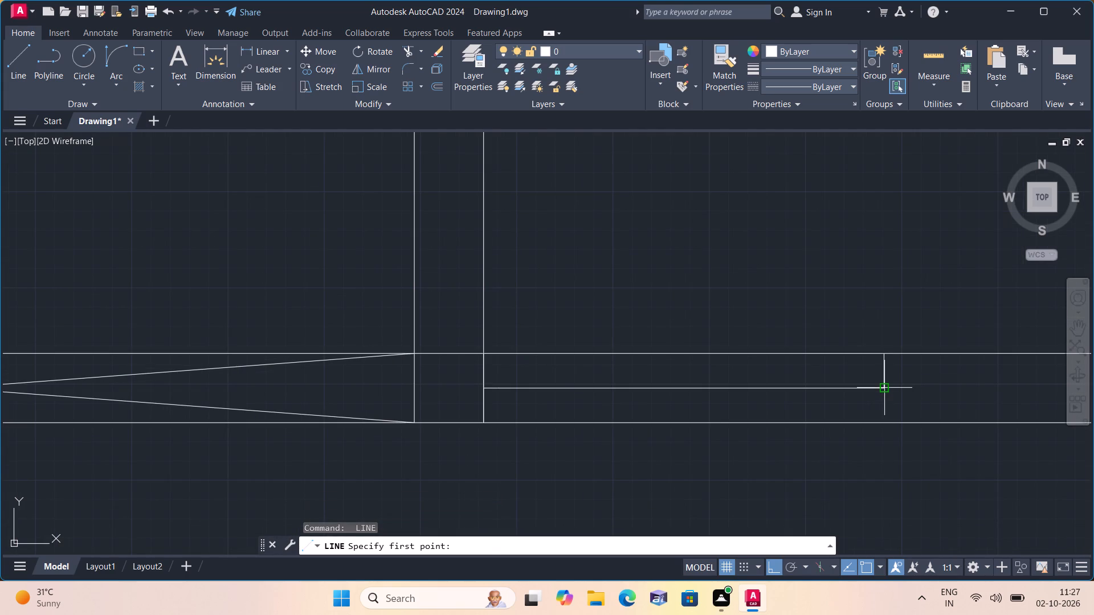
click(885, 389)
click(888, 423)
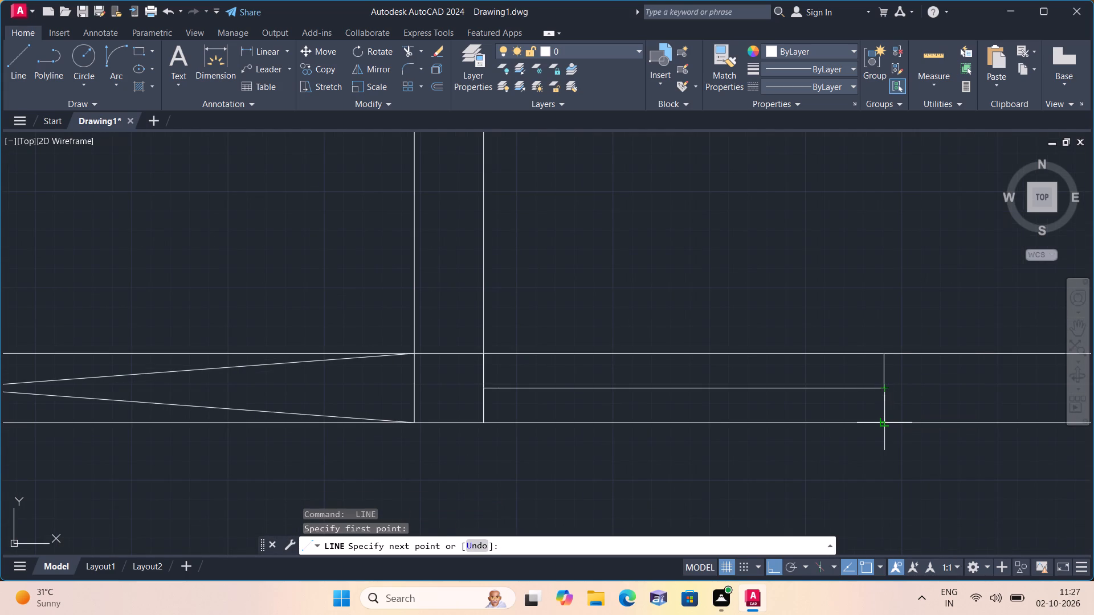
key(space)
Delete the 4' middle segment and the short west jamb line at the partition's east face.
click(785, 388)
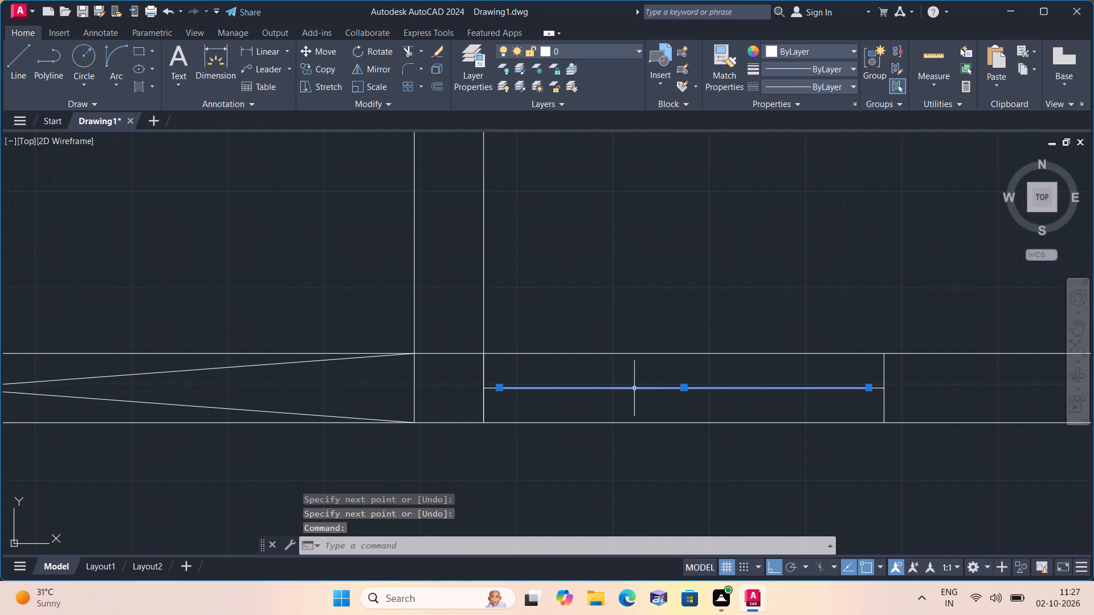
click(483, 363)
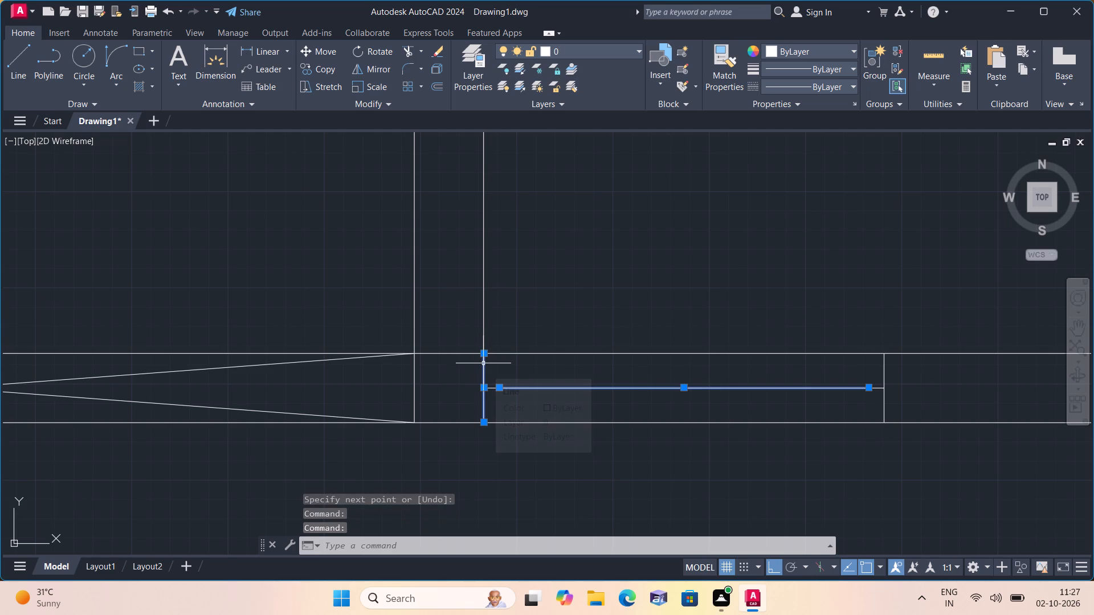
key(Delete)
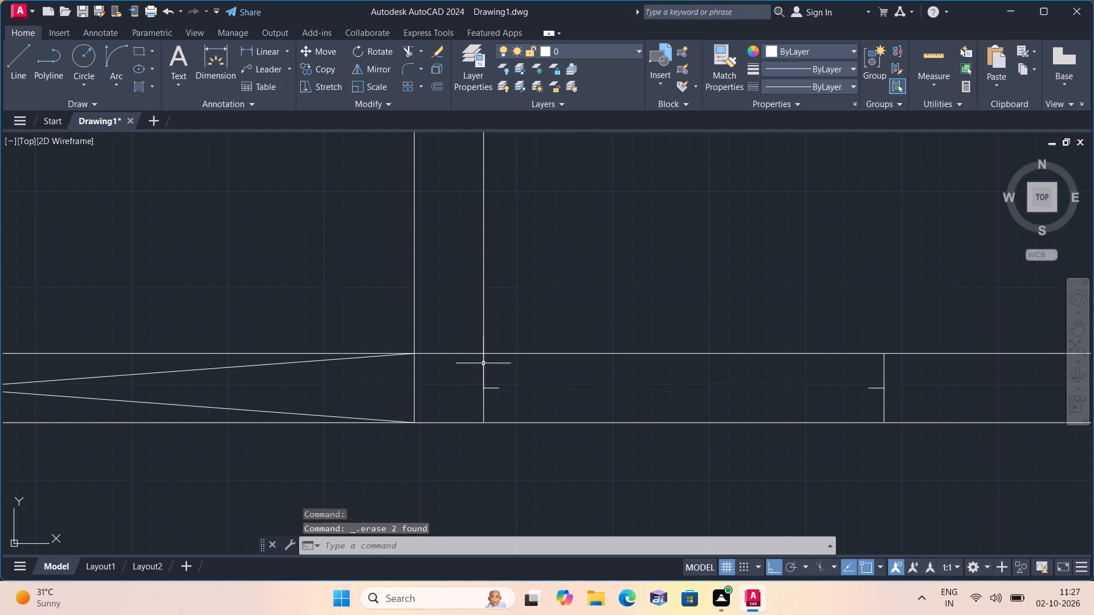
Draw a line along the south wall's north face from the partition's east face to the east jamb.
key(l)
key(space)
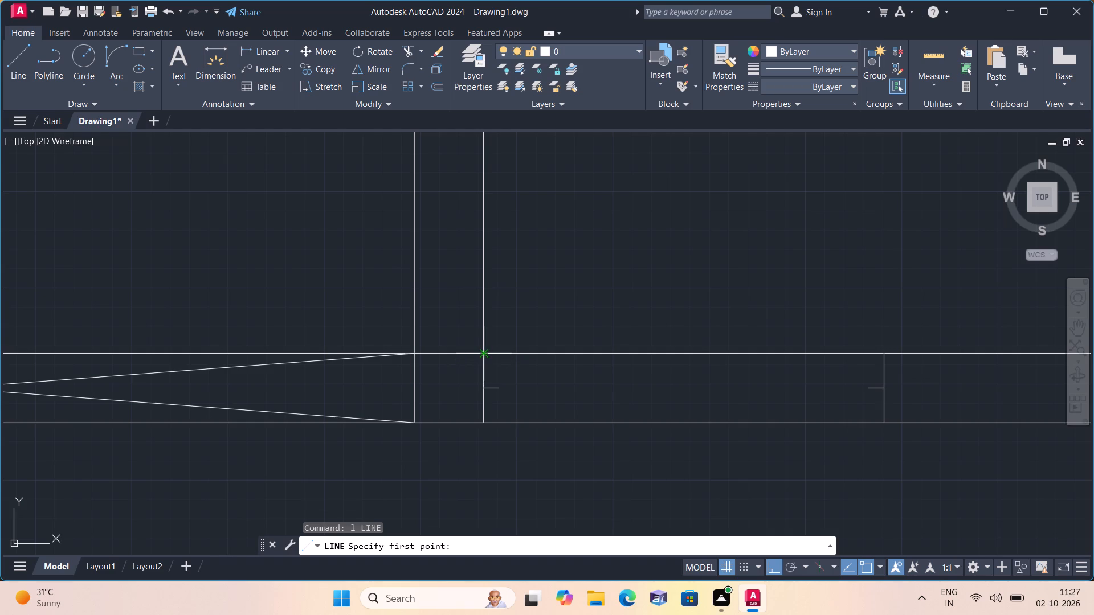
click(487, 354)
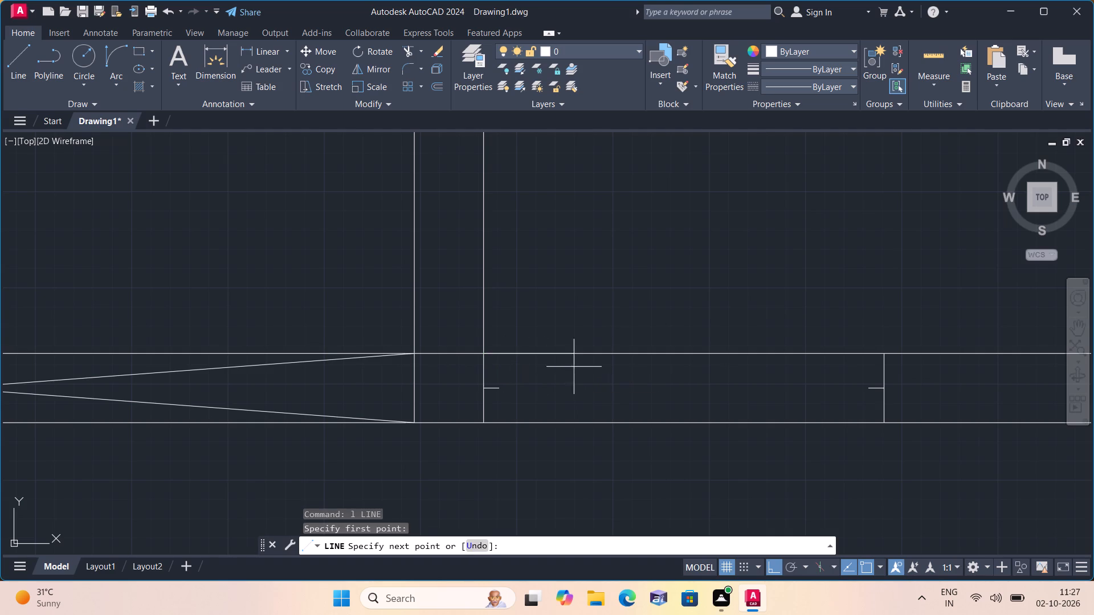
click(887, 352)
key(space)
Draw a short vertical line from the midpoint of the opening's north-face line down to about the middle of the wall's thickness.
key(space)
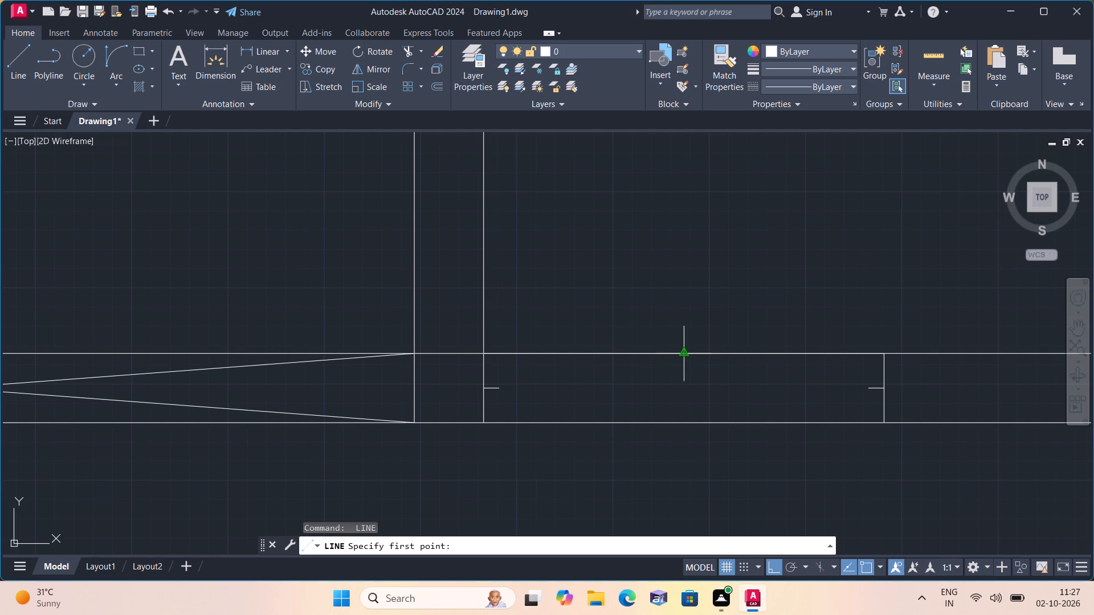
click(687, 352)
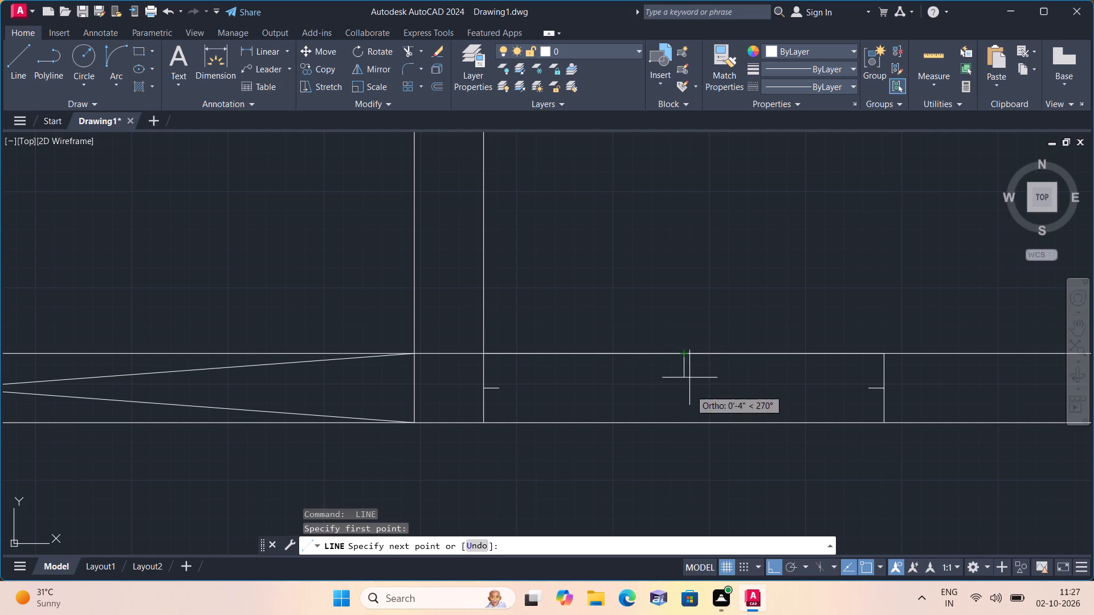
click(690, 390)
key(space)
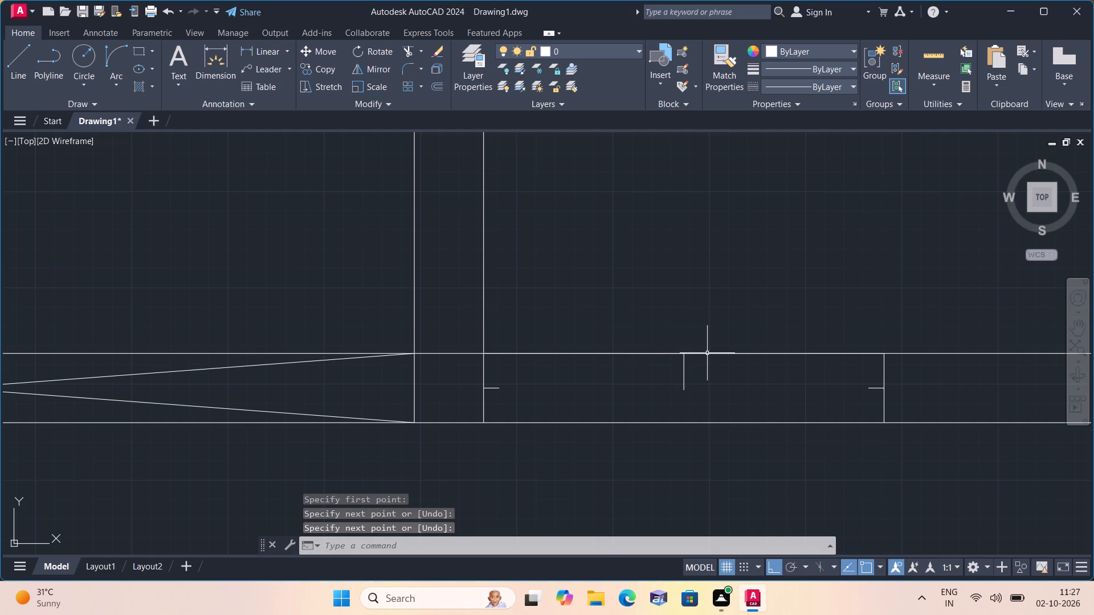
Delete the line along the wall's north face between the partition's east face and the east jamb.
click(707, 353)
key(Delete)
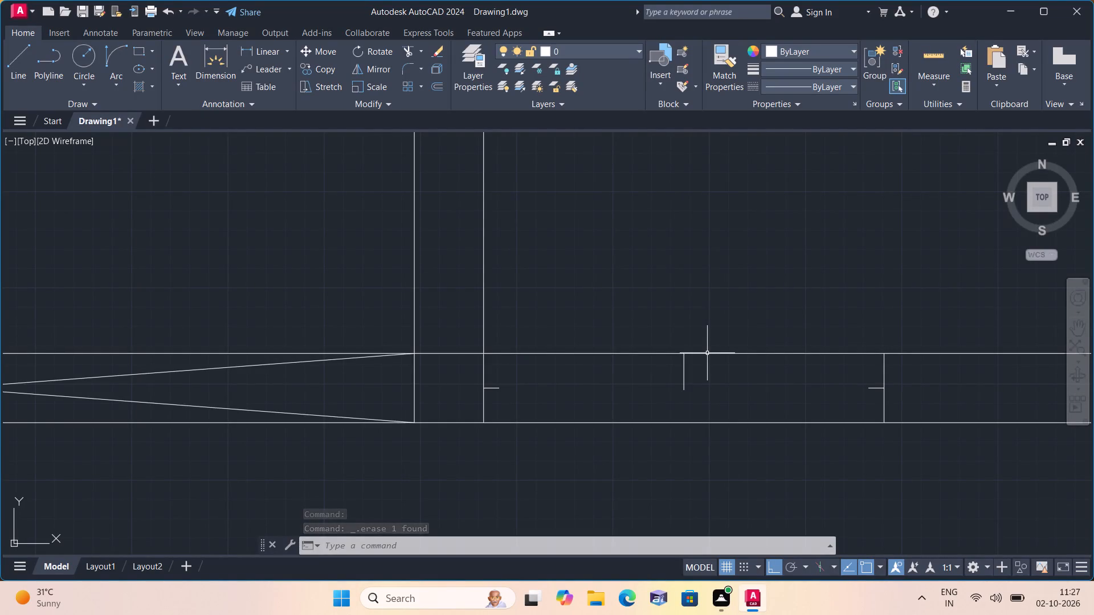
Draw a 2' door-leaf line north from the free end of the 2" stub at the west jamb.
text(l)
key(space)
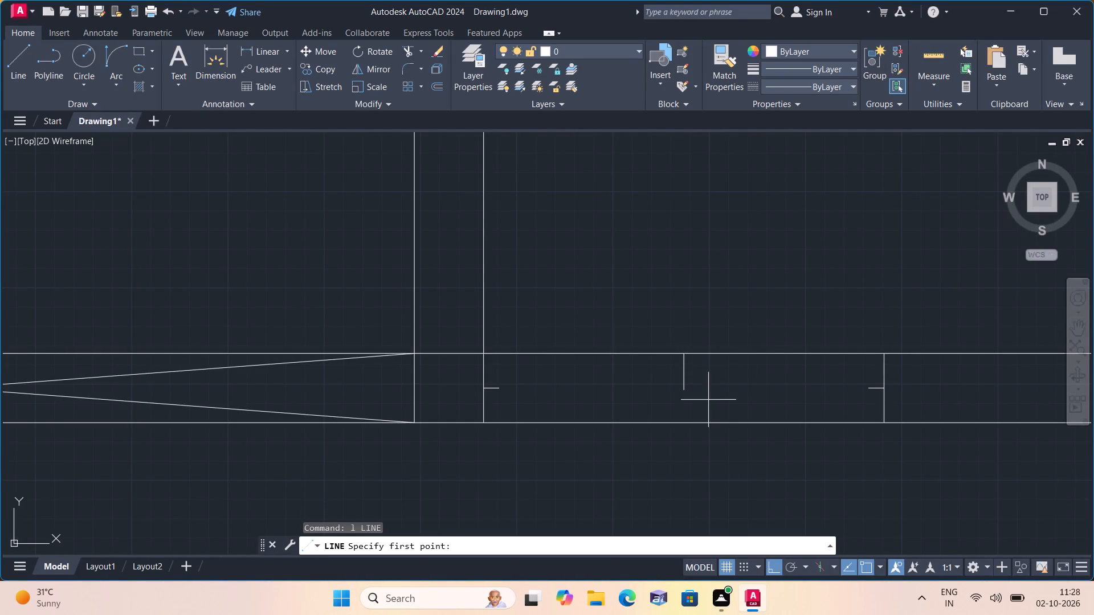
scroll(495, 380, up, 1)
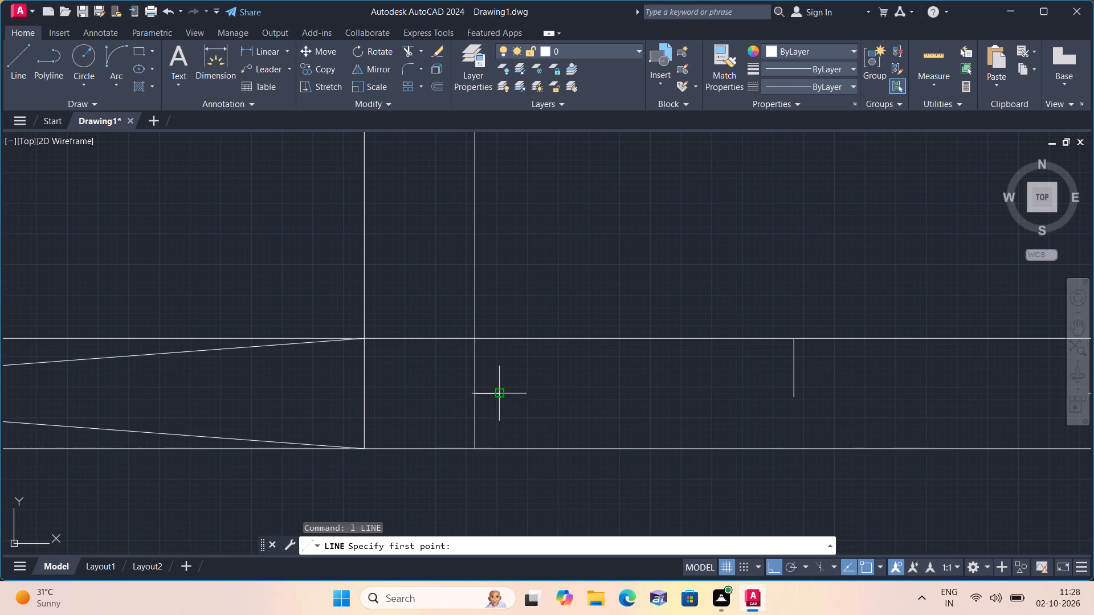
click(499, 396)
scroll(479, 282, down, 1)
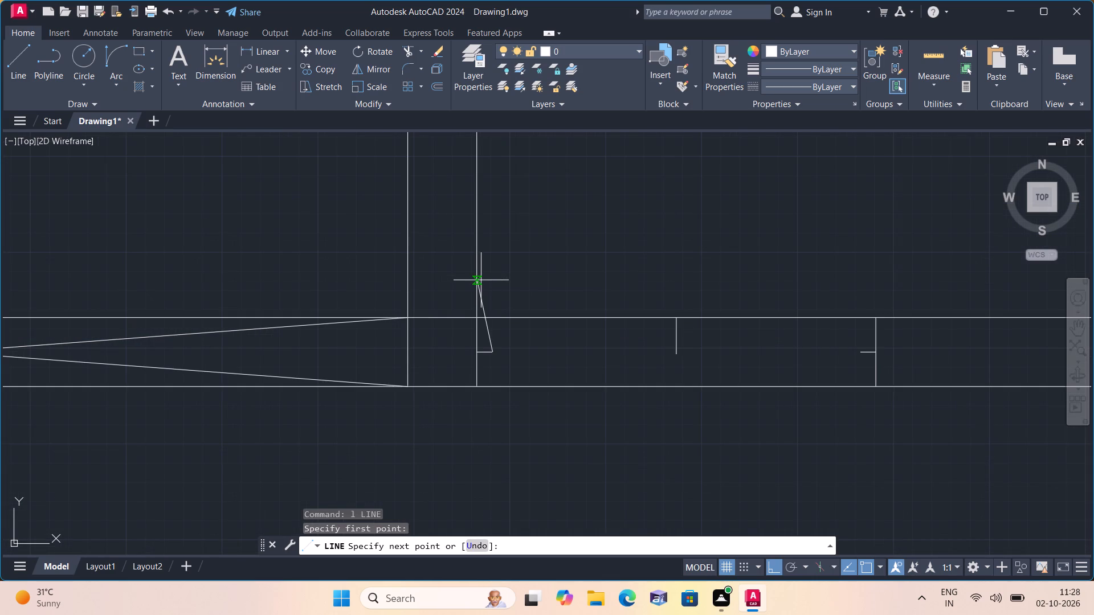
text(2')
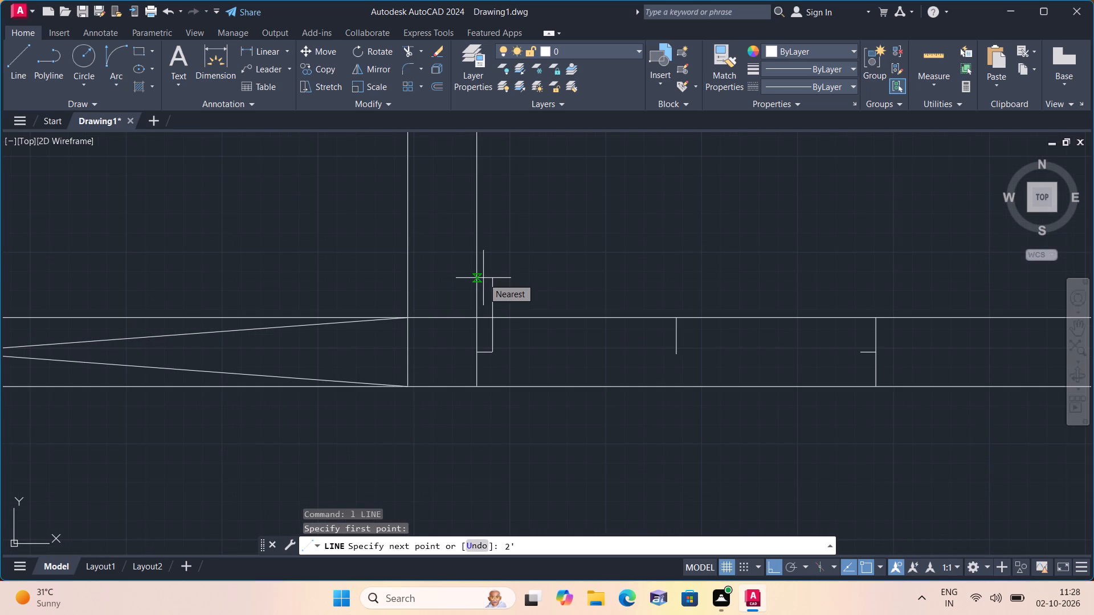
key(space)
key(Escape)
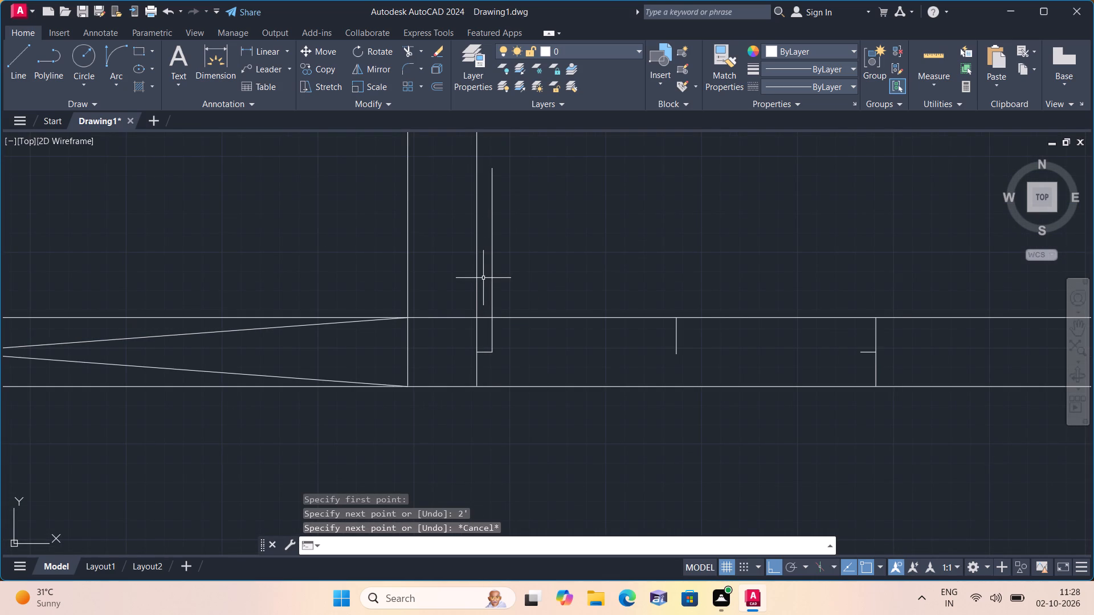
Draw a 2' door-leaf line north from the free end of the 2" stub at the east jamb.
text(l)
key(space)
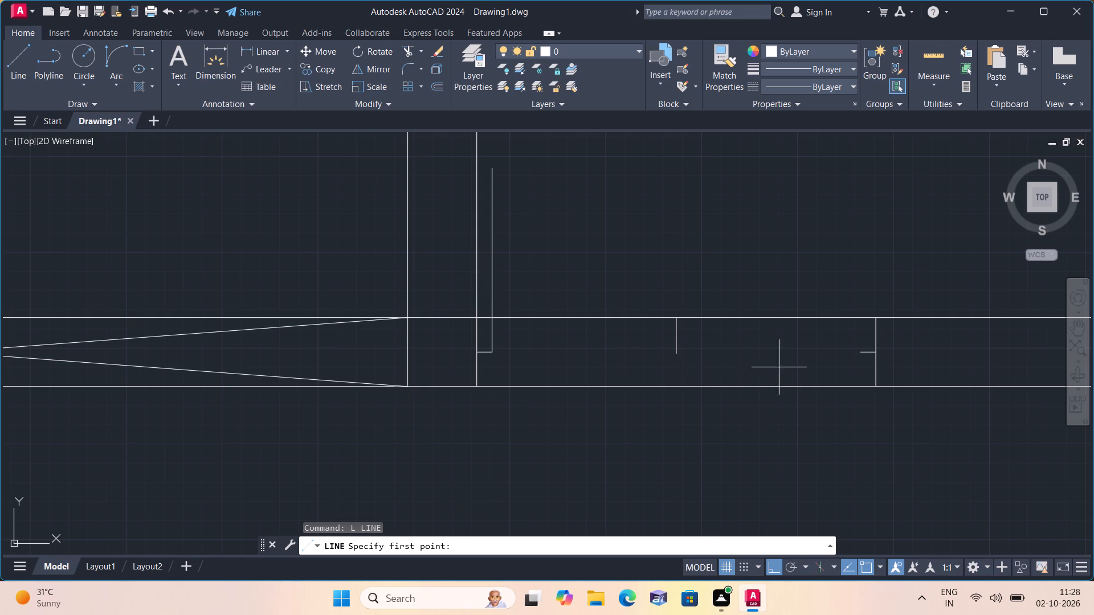
click(860, 354)
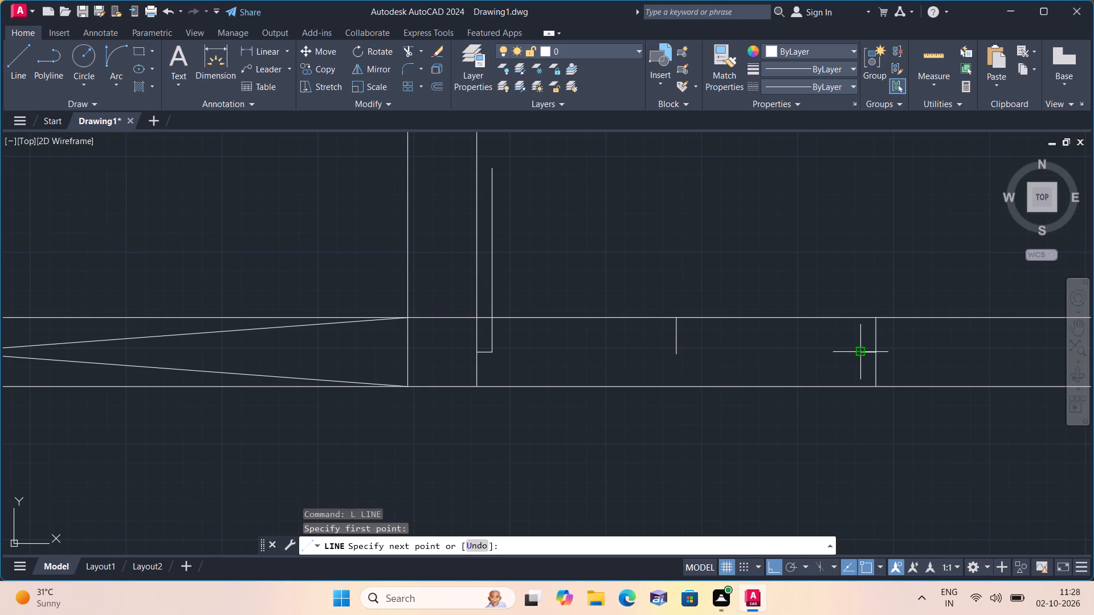
key(2)
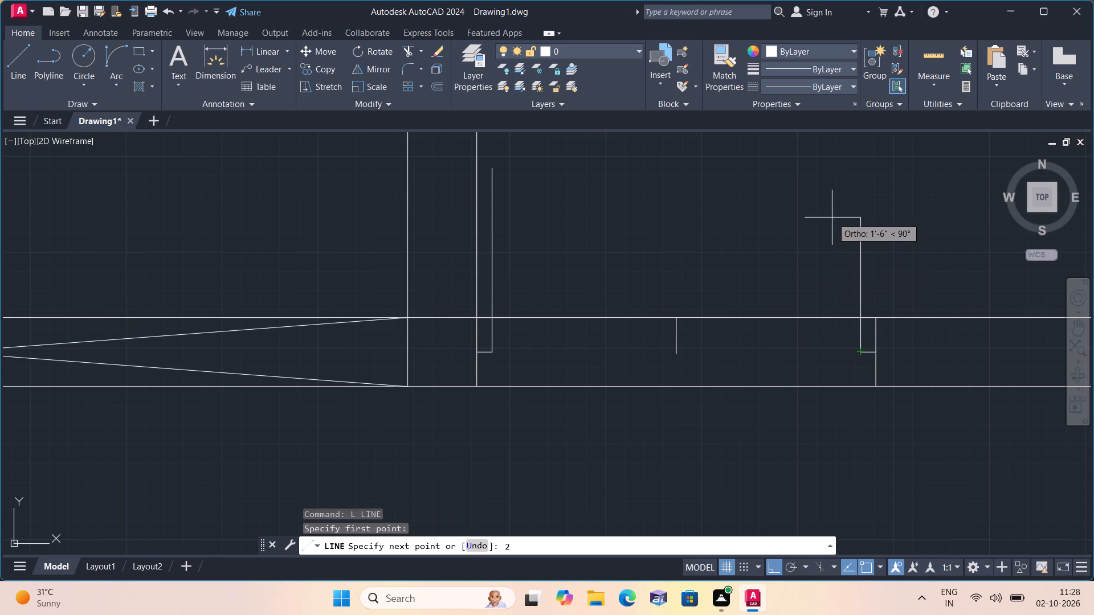
text(')
key(space)
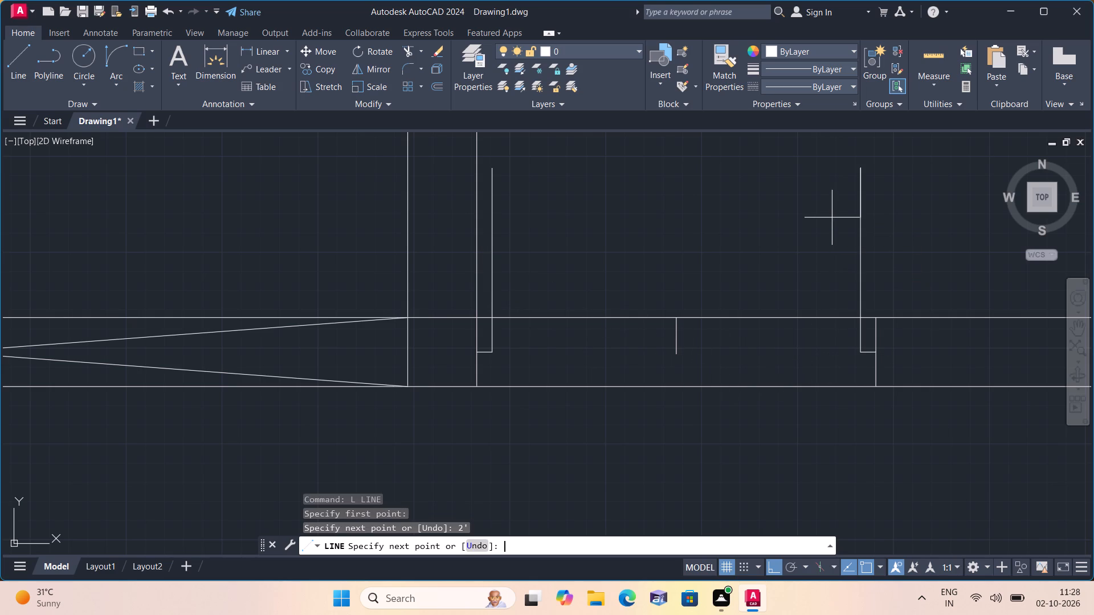
key(Escape)
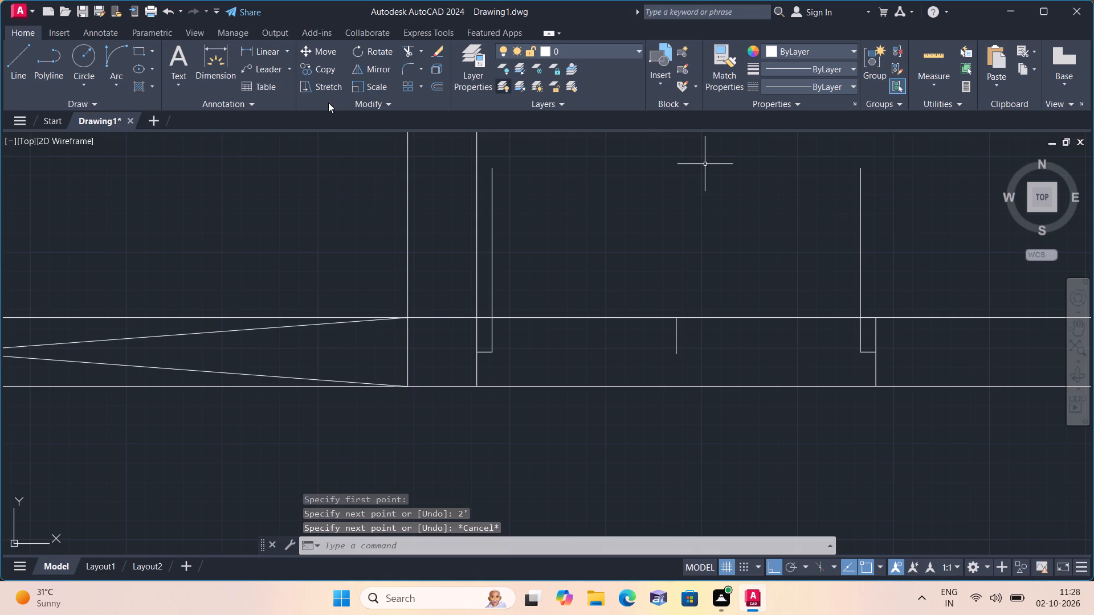
Draw a Start, End, Direction swing arc from the west leaf's north end to the upper end of the centre line.
click(114, 85)
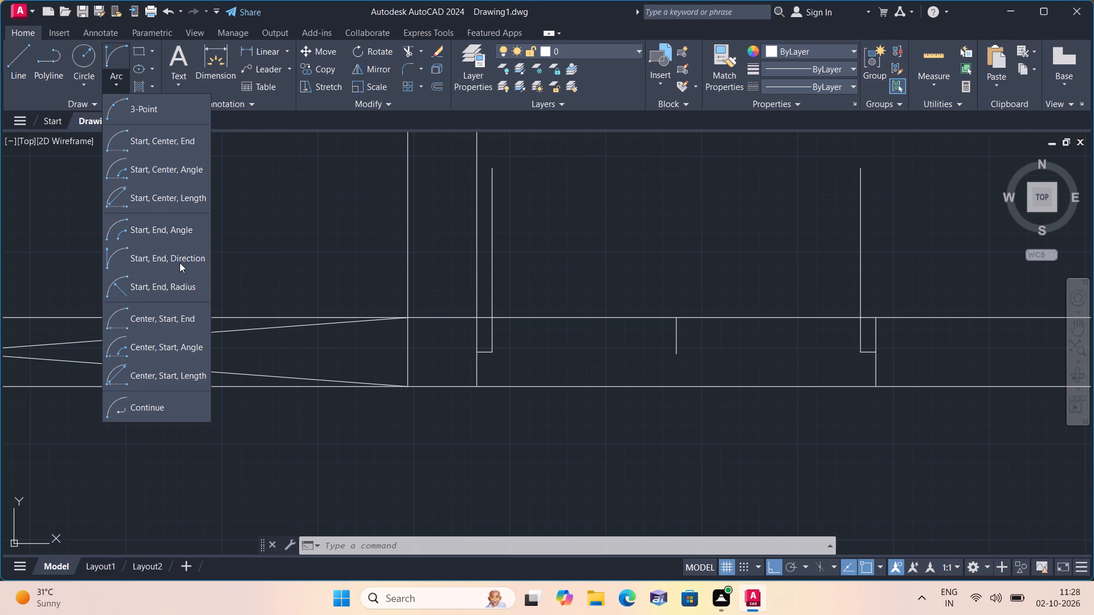
click(179, 263)
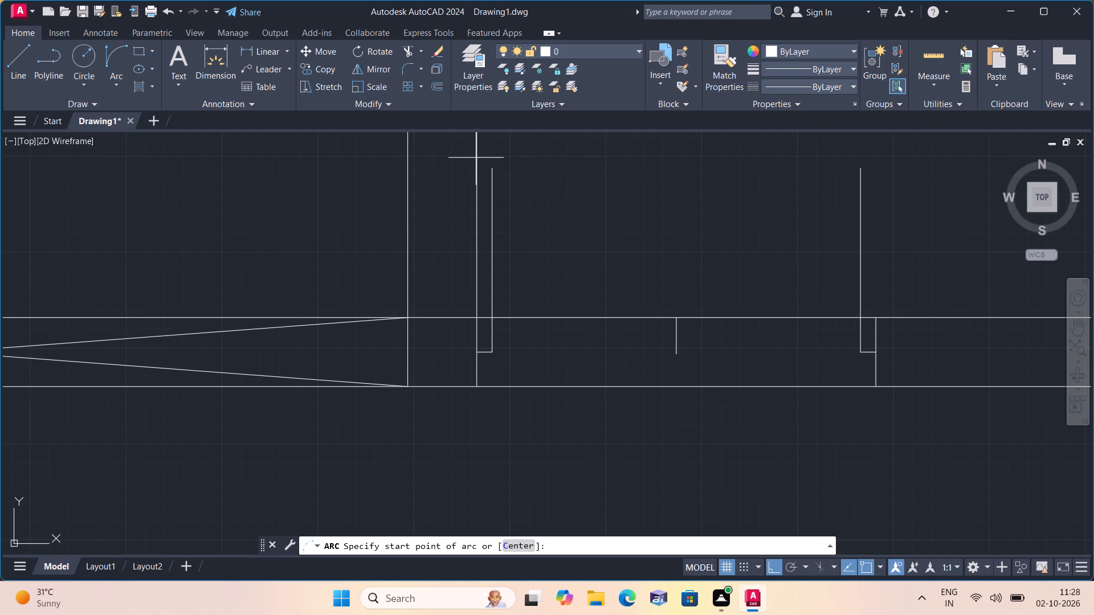
click(489, 168)
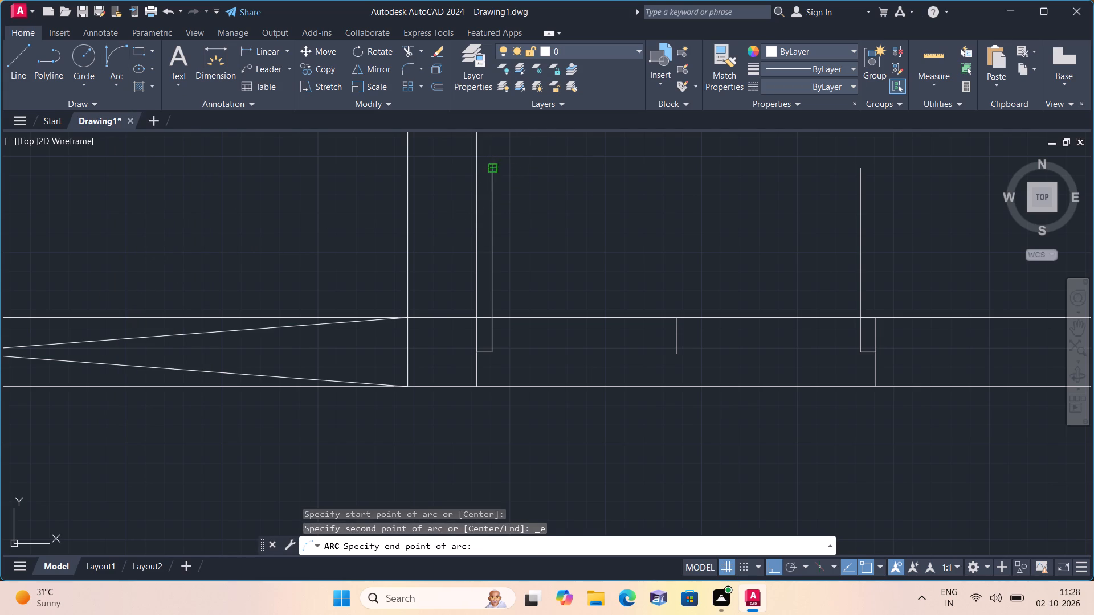
click(677, 318)
click(635, 232)
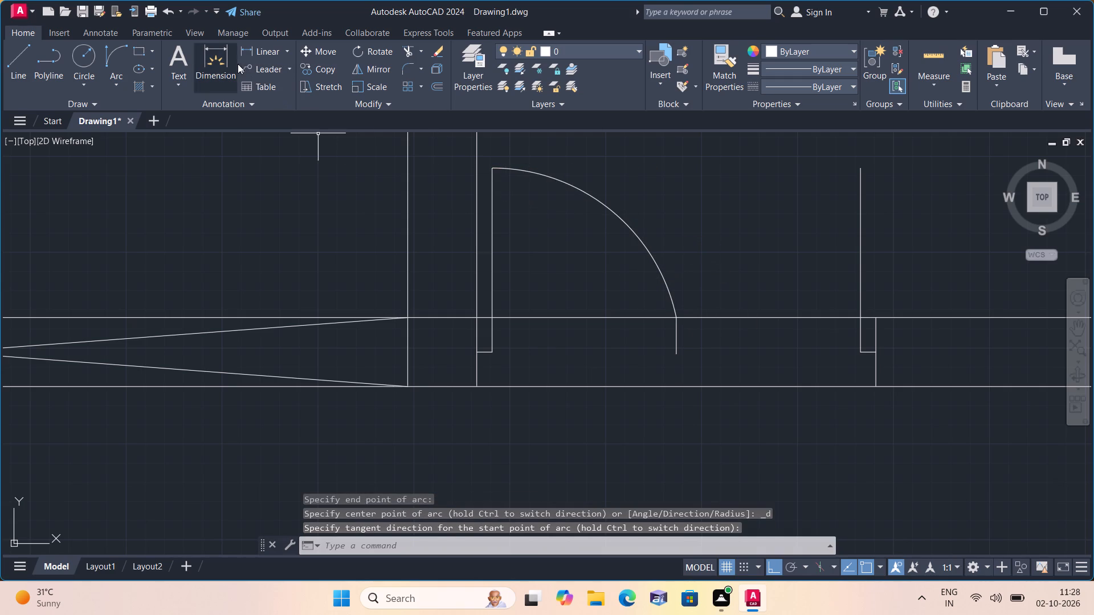
Draw a Start, End, Direction swing arc from the east leaf's north end to the point where the west arc ends.
drag(119, 89, 119, 97)
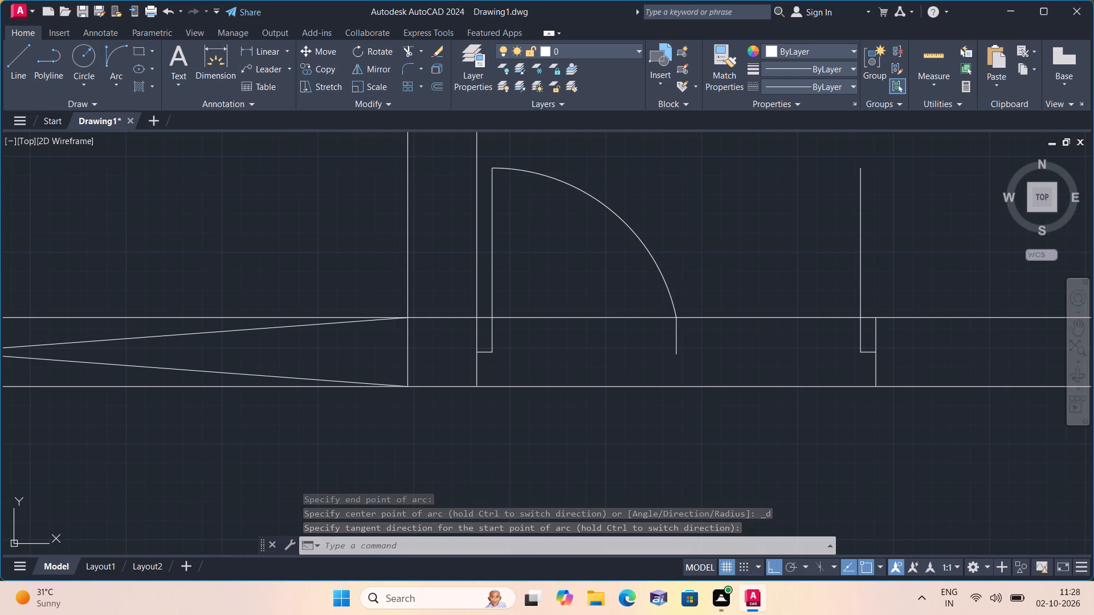
click(113, 88)
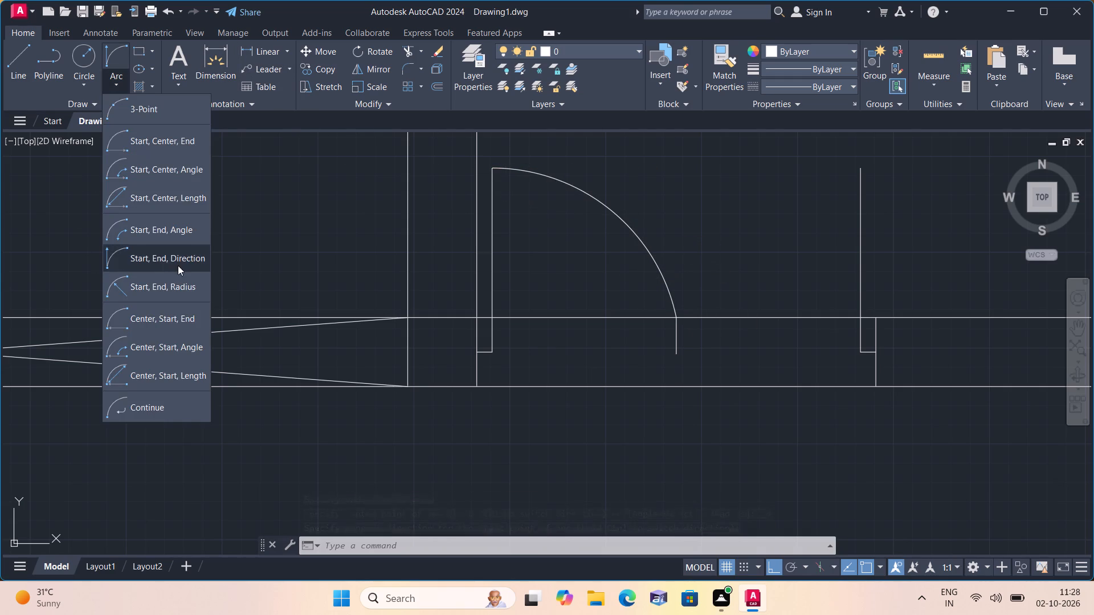
click(178, 260)
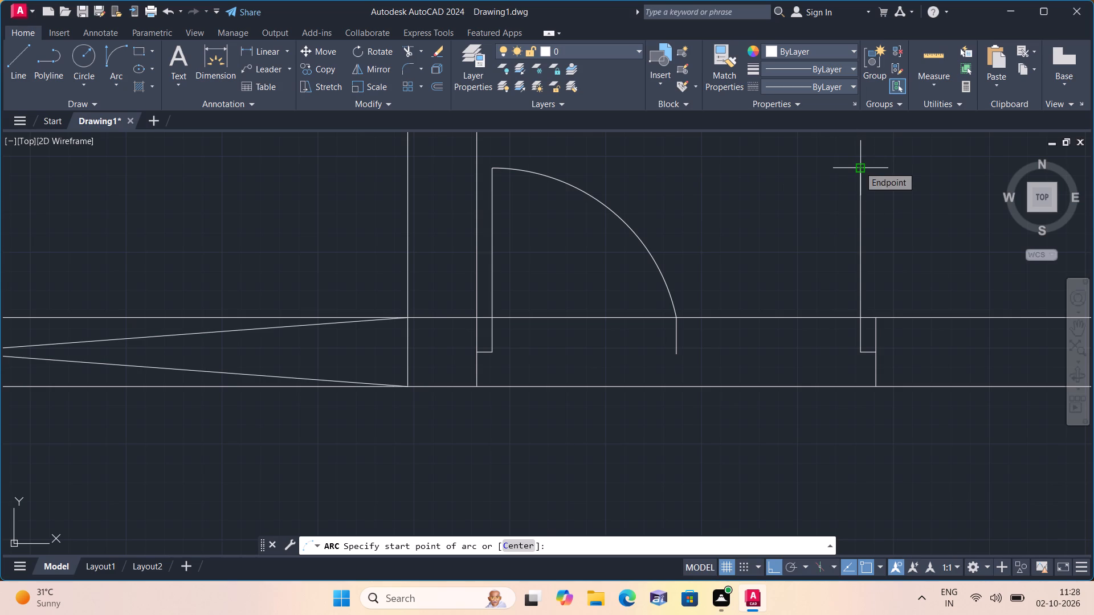
click(859, 166)
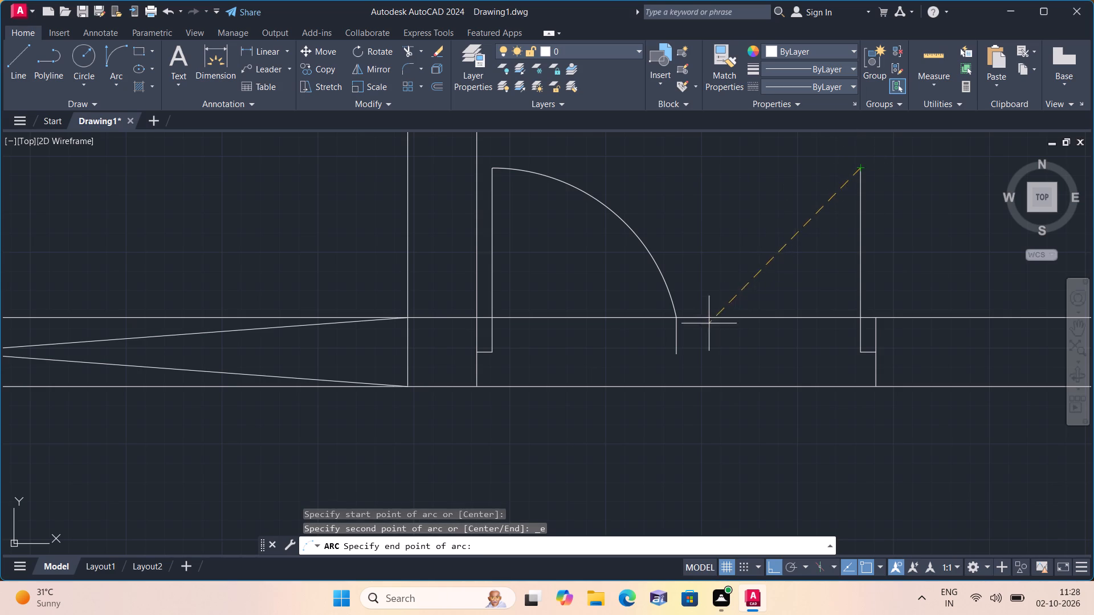
click(676, 315)
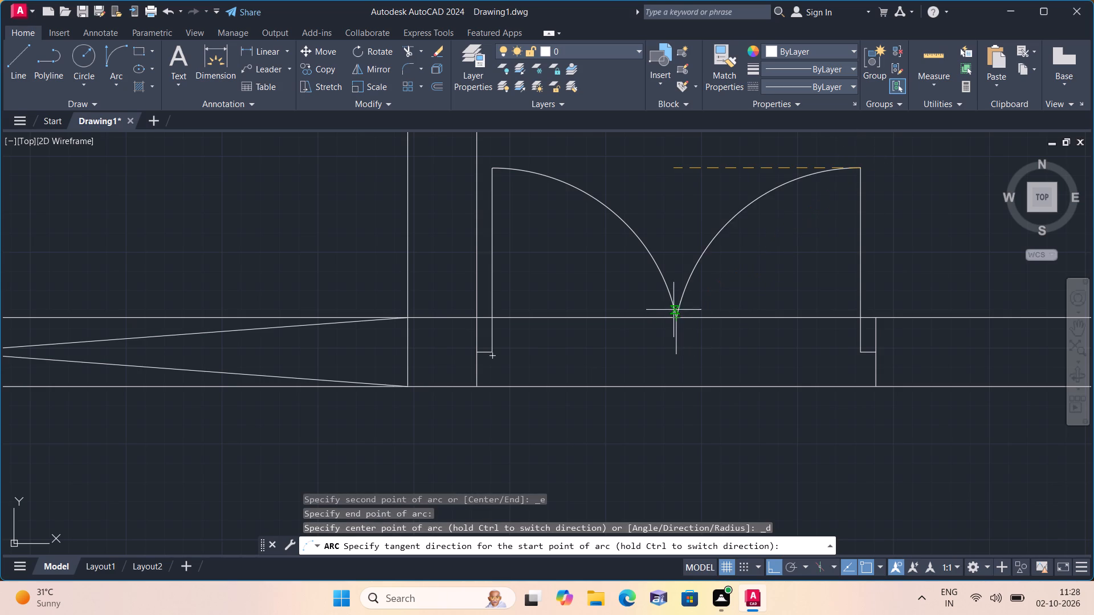
click(644, 212)
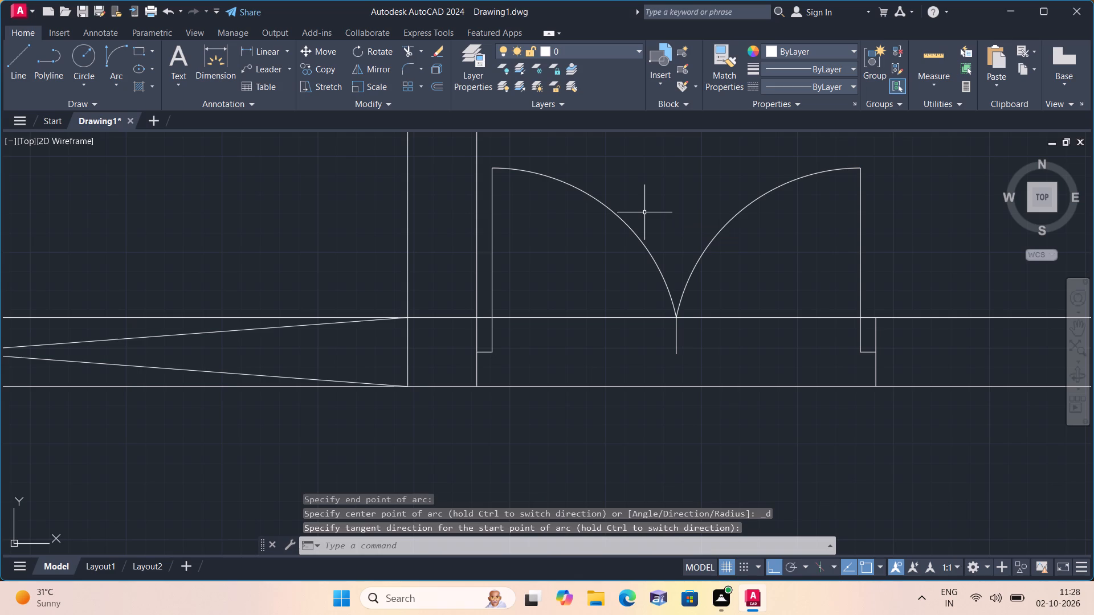
Trim away the south wall's north-face line across the double-door opening, from jamb to jamb, and the short centre line.
text(tr)
key(i)
text(m)
key(space)
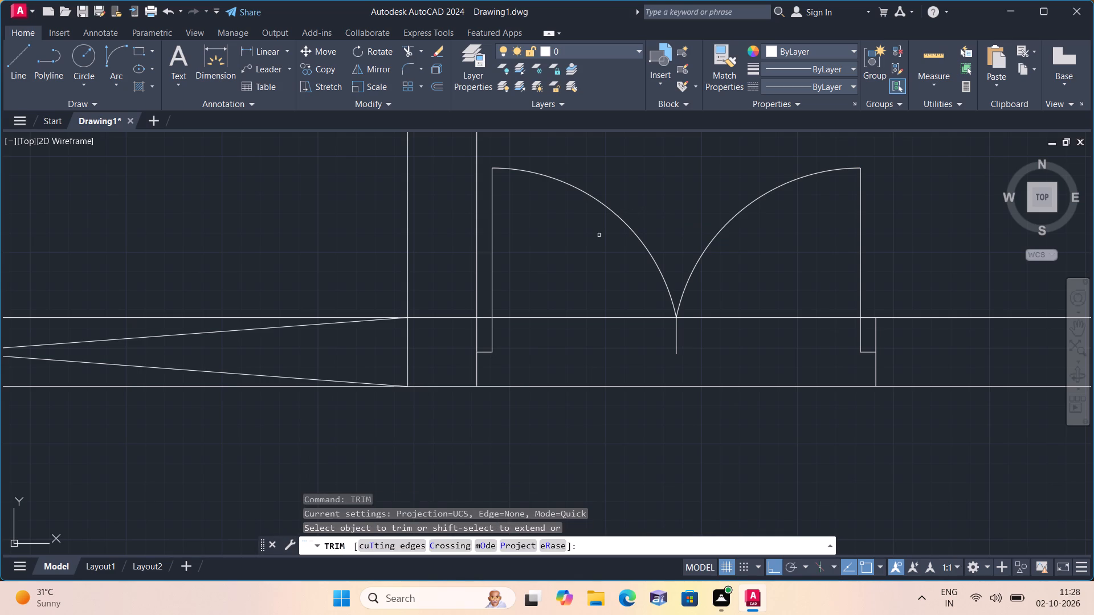
middle_drag(553, 355, 546, 346)
middle_drag(546, 346, 530, 305)
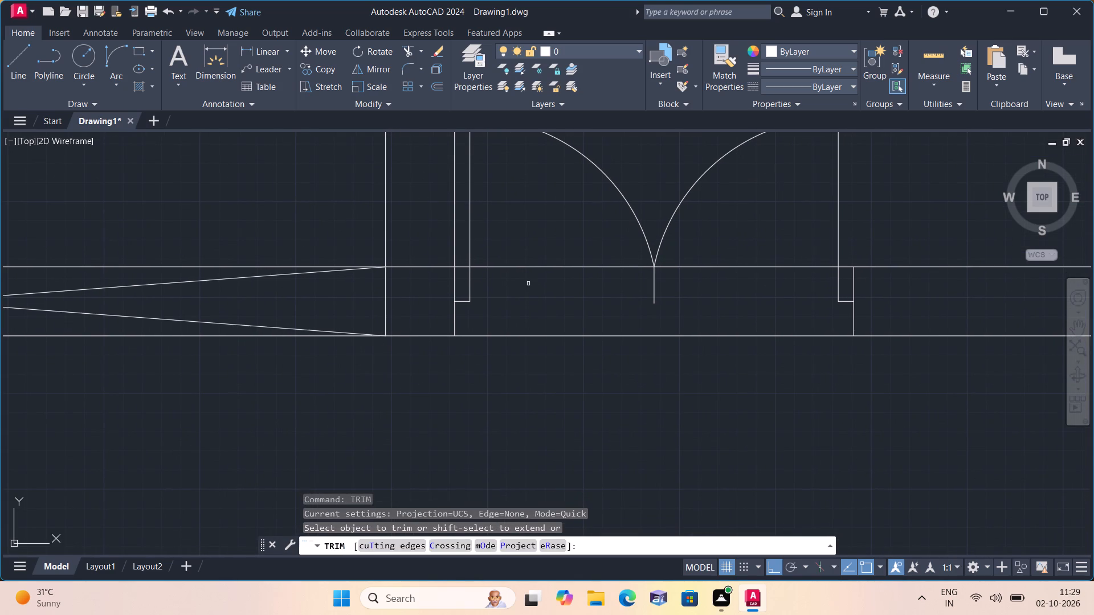
click(530, 263)
click(536, 302)
scroll(491, 281, up, 2)
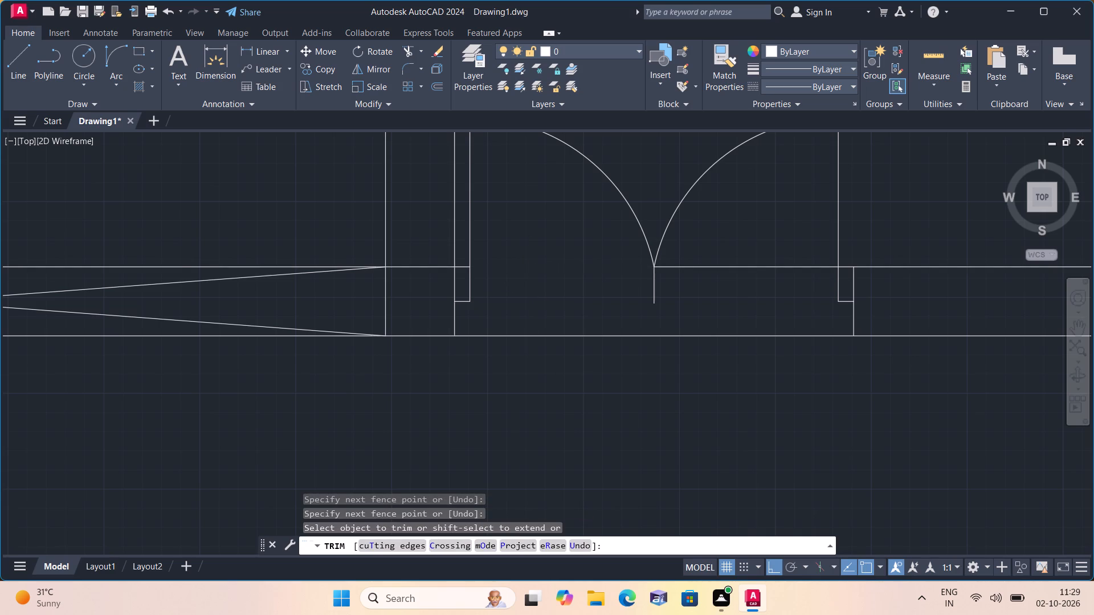
click(434, 244)
scroll(424, 247, down, 2)
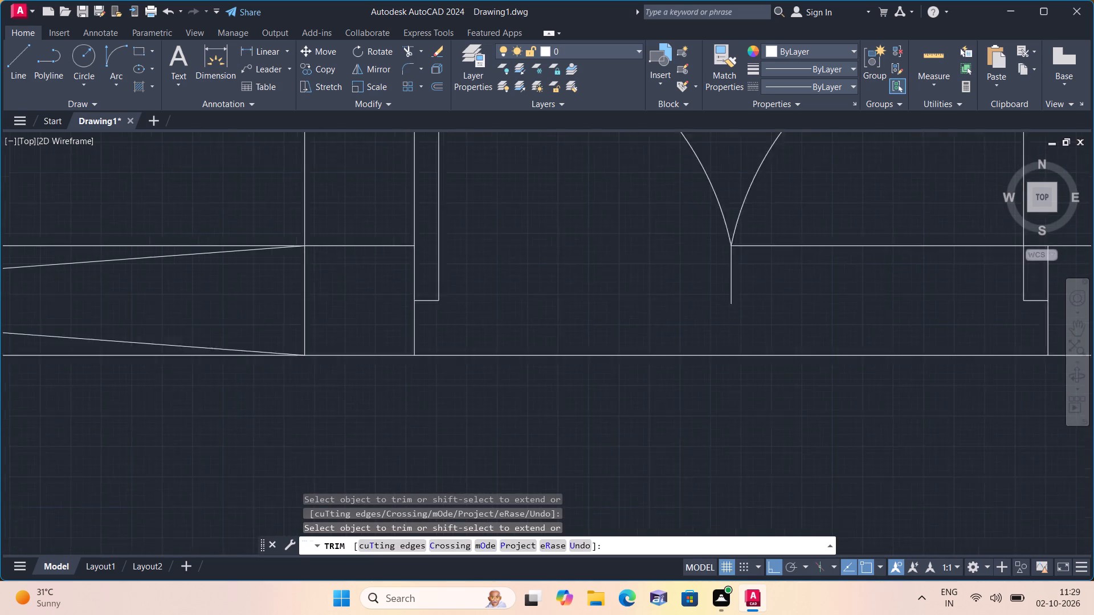
click(610, 259)
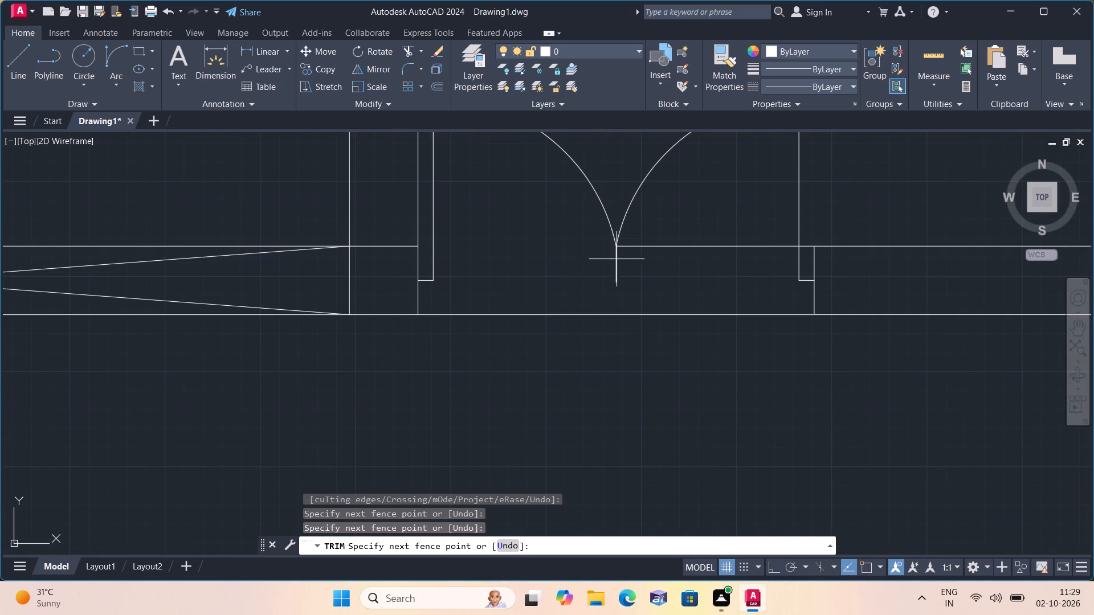
click(654, 242)
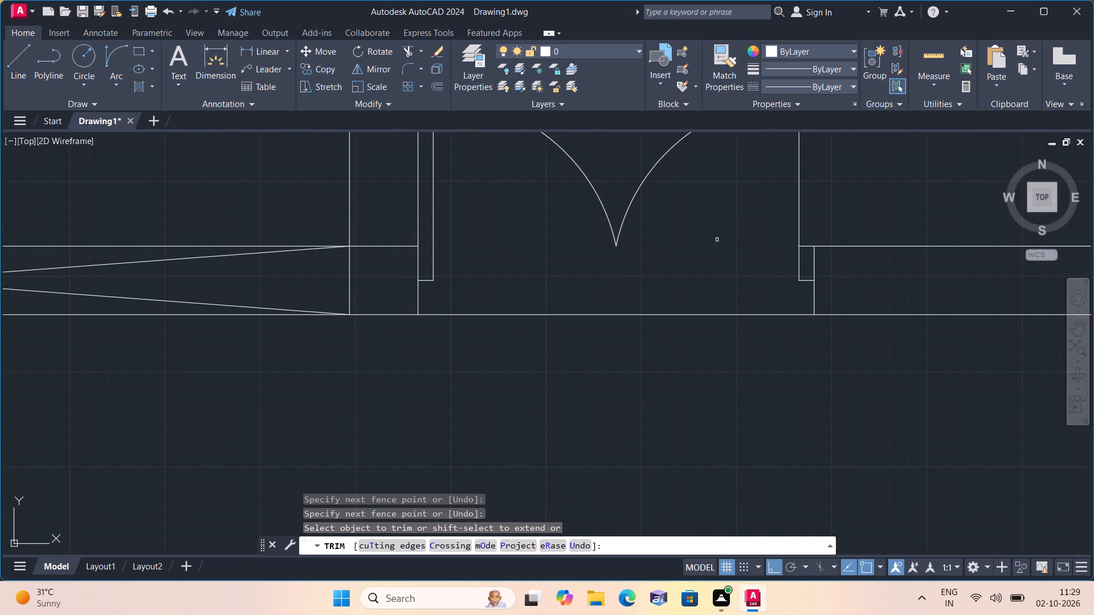
click(803, 248)
Trim away the south wall's outer face line across the double-door opening, from jamb to jamb.
scroll(538, 272, down, 2)
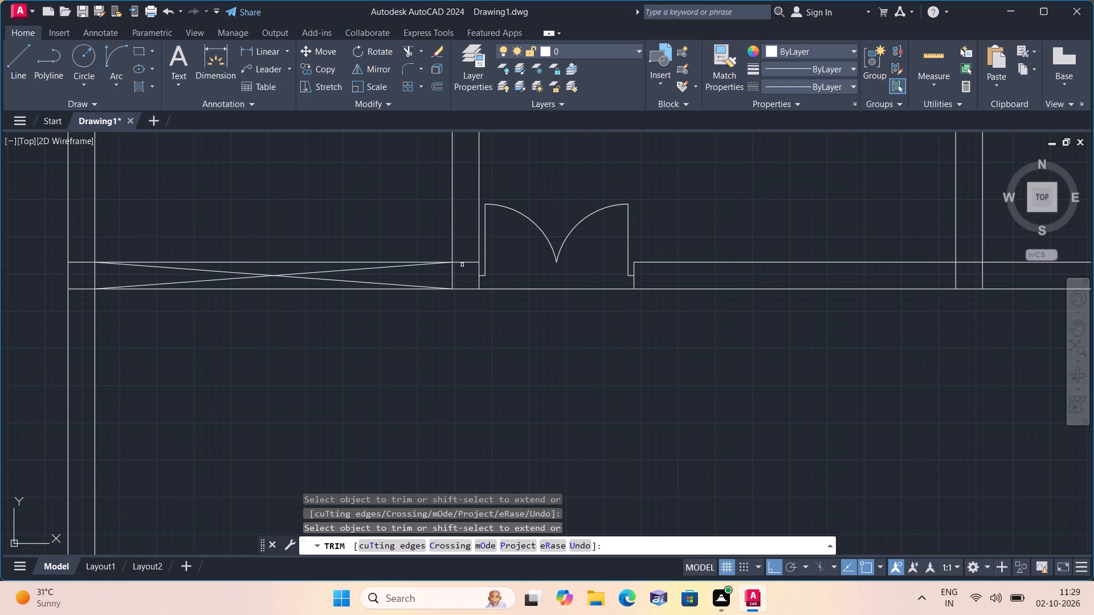
click(462, 265)
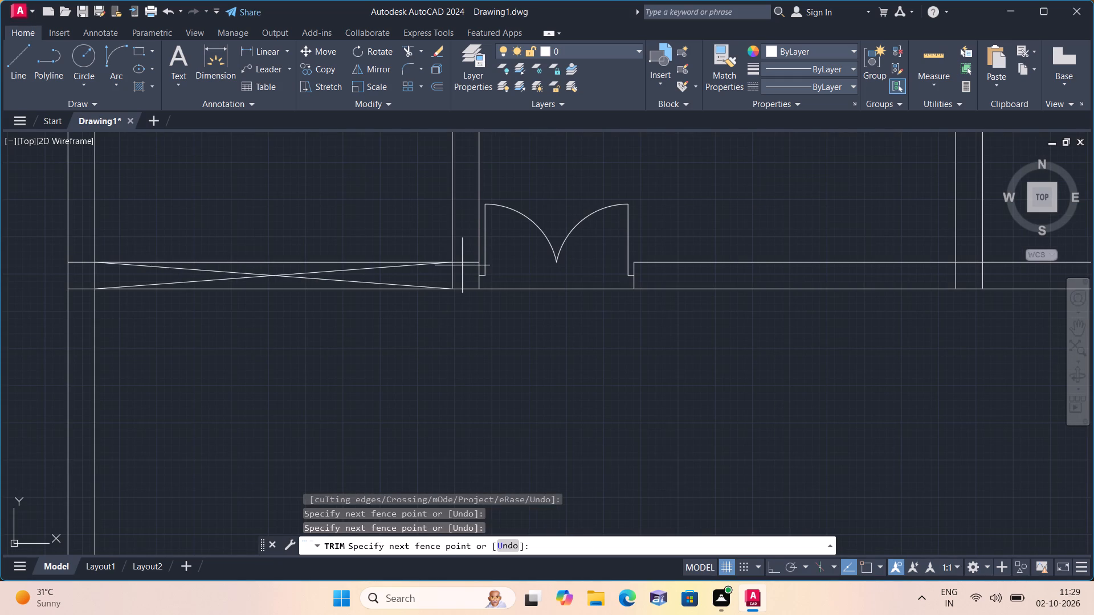
scroll(462, 265, down, 1)
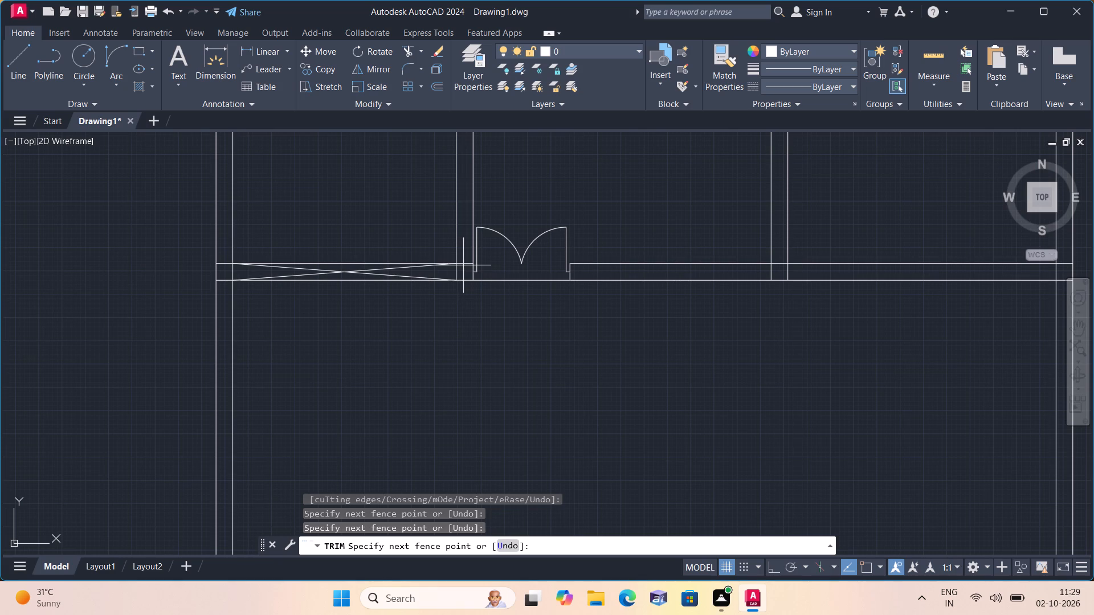
scroll(463, 265, up, 2)
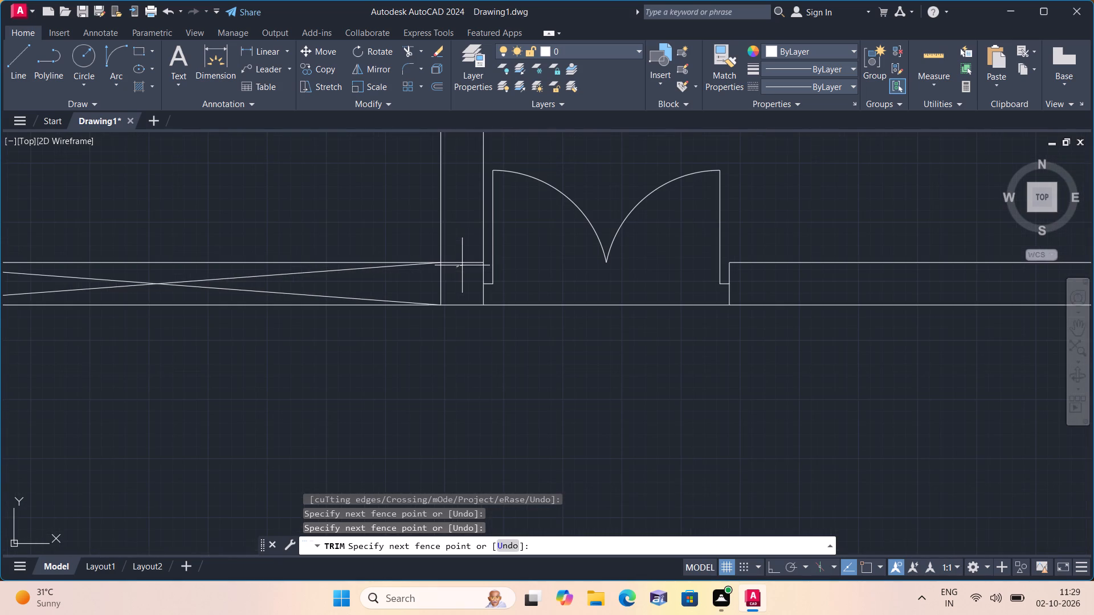
click(456, 288)
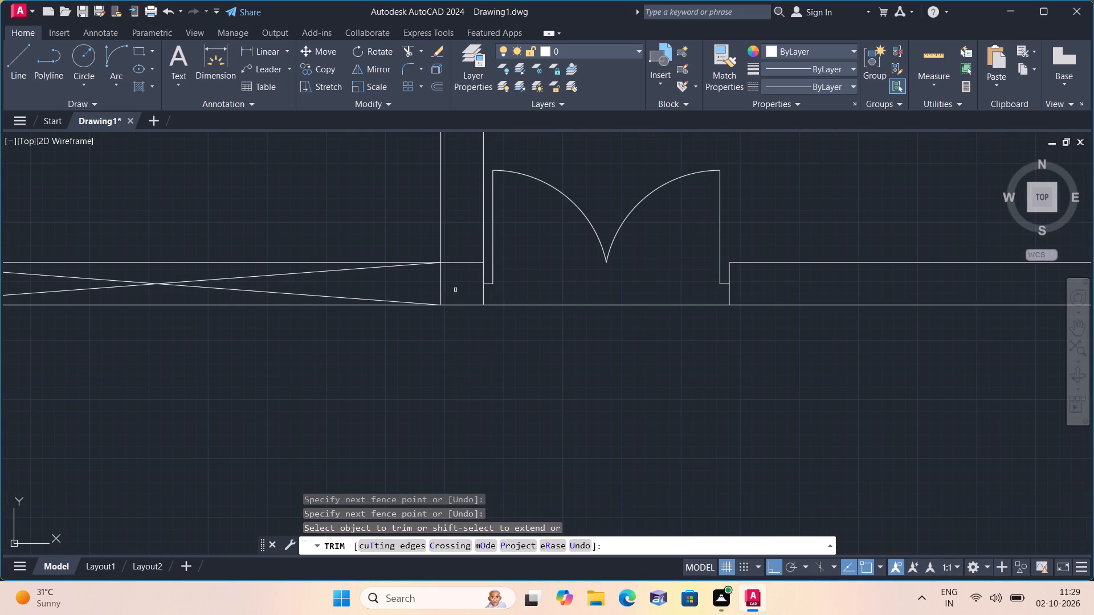
click(530, 306)
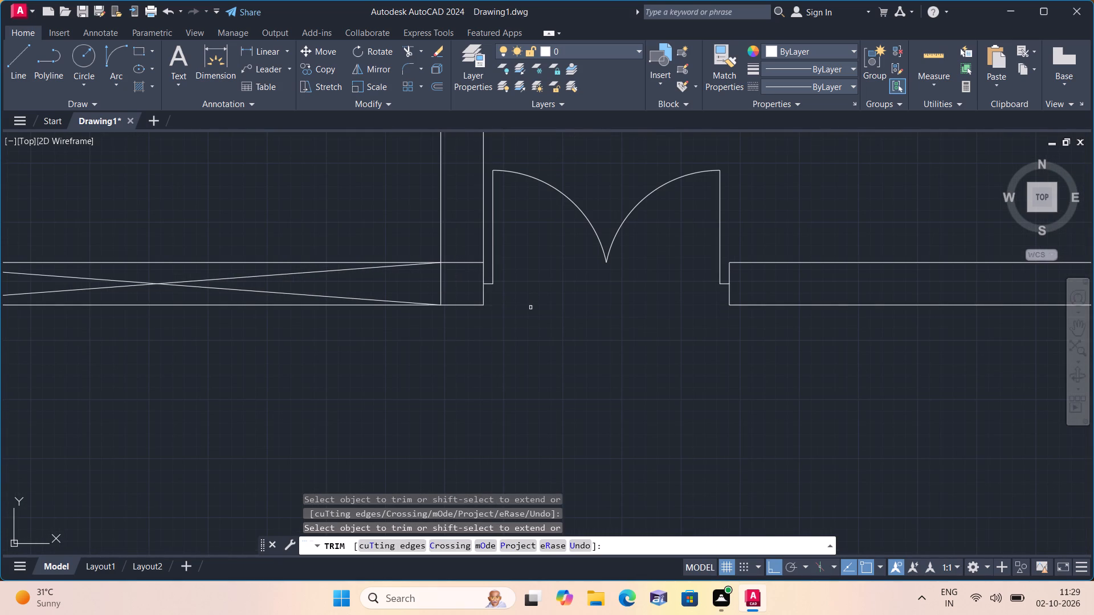
Trim the stub of the small central room's west wall line that crosses its south wall strip.
middle_drag(534, 321, 577, 417)
scroll(576, 414, down, 2)
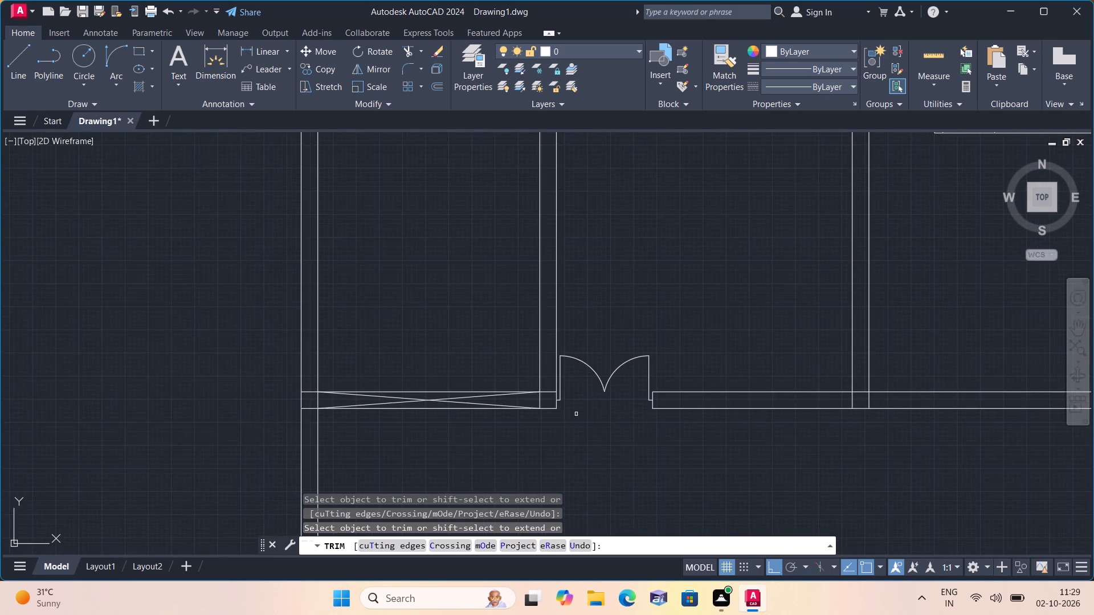
scroll(576, 414, down, 1)
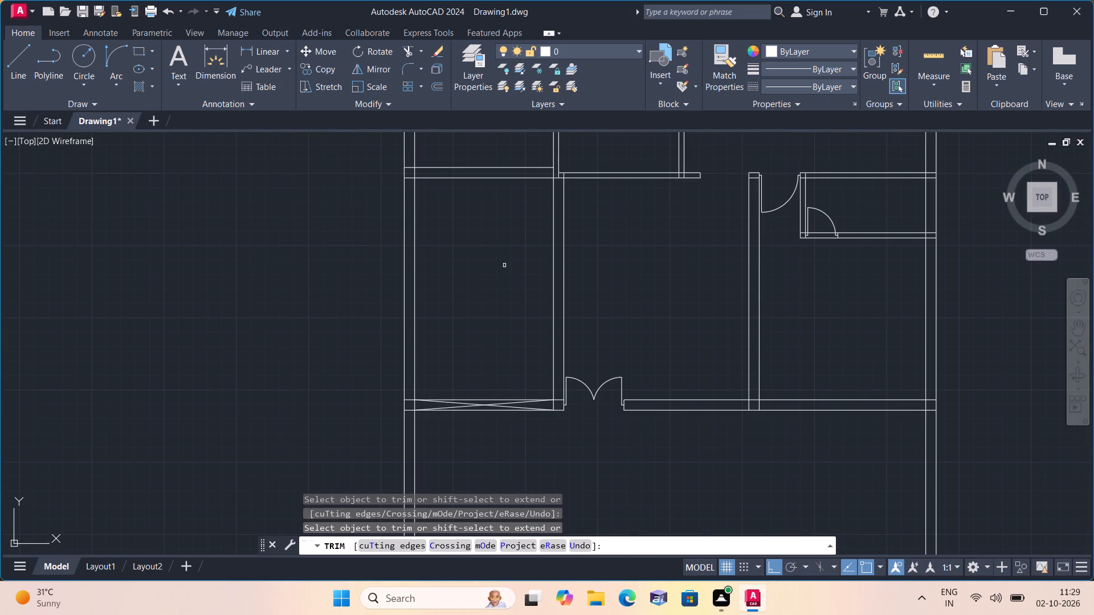
middle_drag(493, 267, 479, 376)
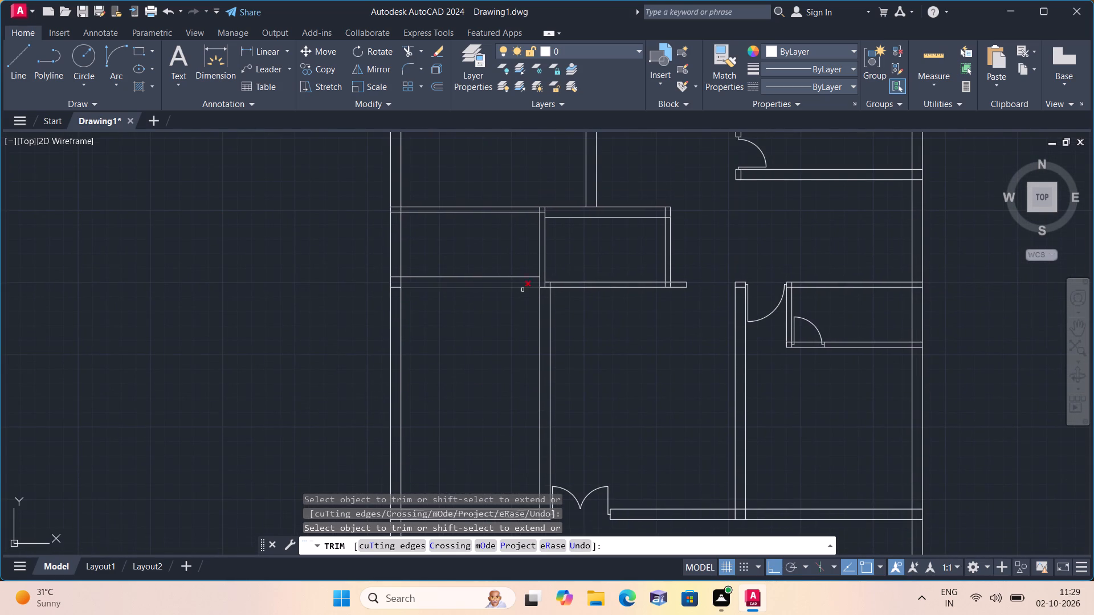
scroll(526, 290, up, 3)
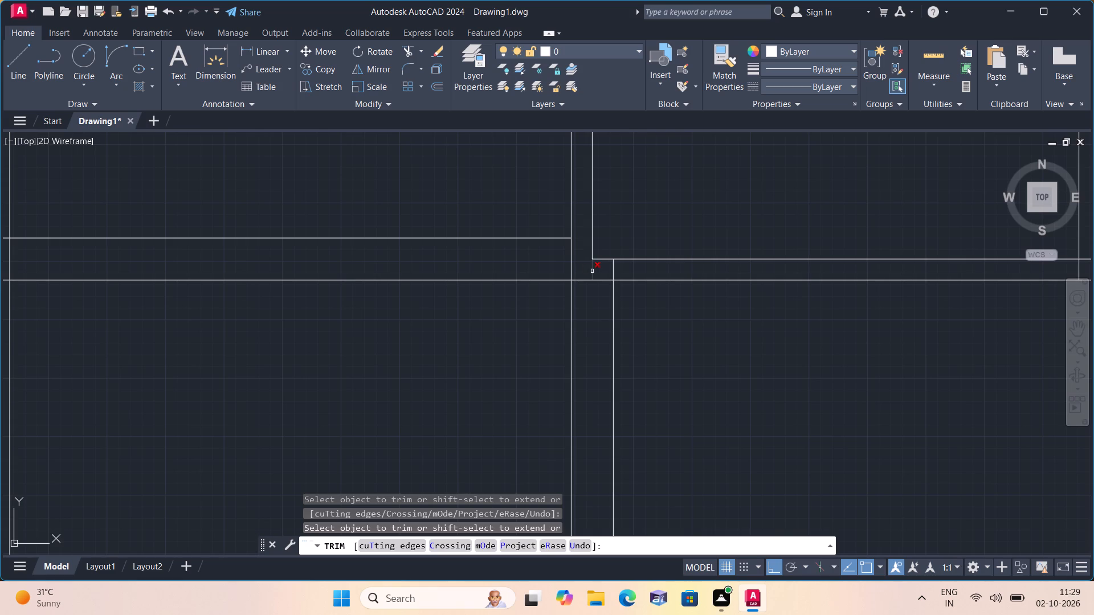
click(592, 271)
Fence-trim both east wall lines of the small central room where they cross its south wall strip.
scroll(592, 271, down, 2)
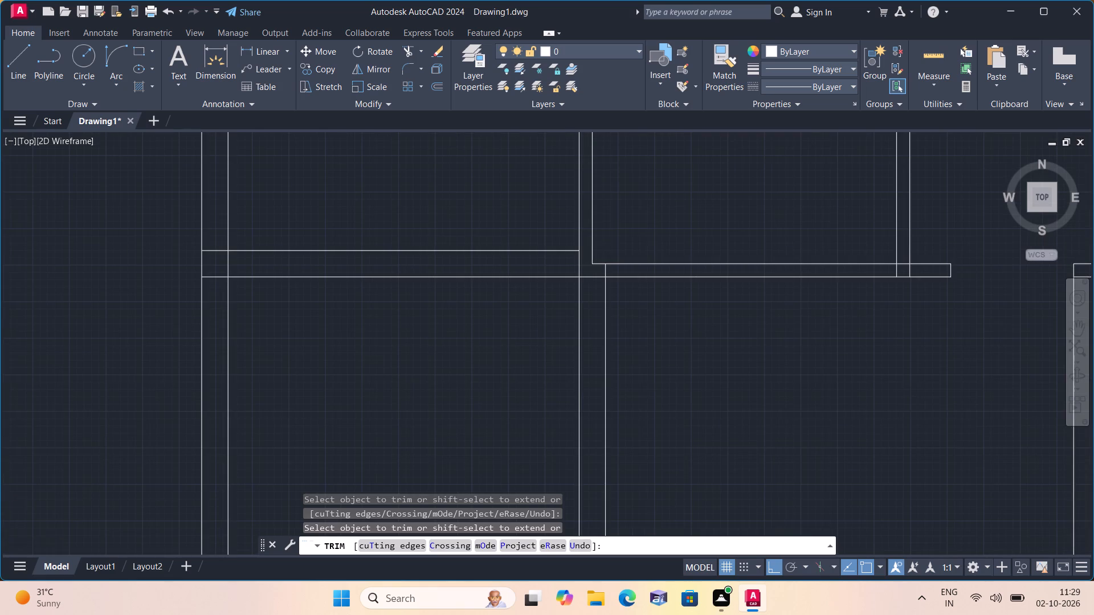
scroll(592, 271, up, 1)
scroll(592, 271, down, 3)
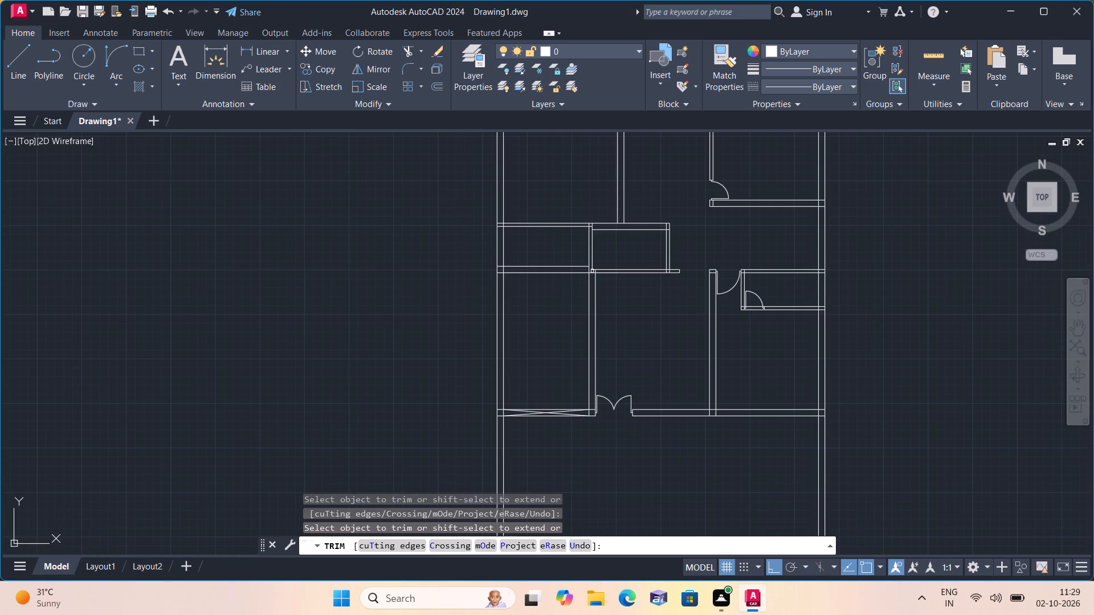
scroll(665, 278, up, 4)
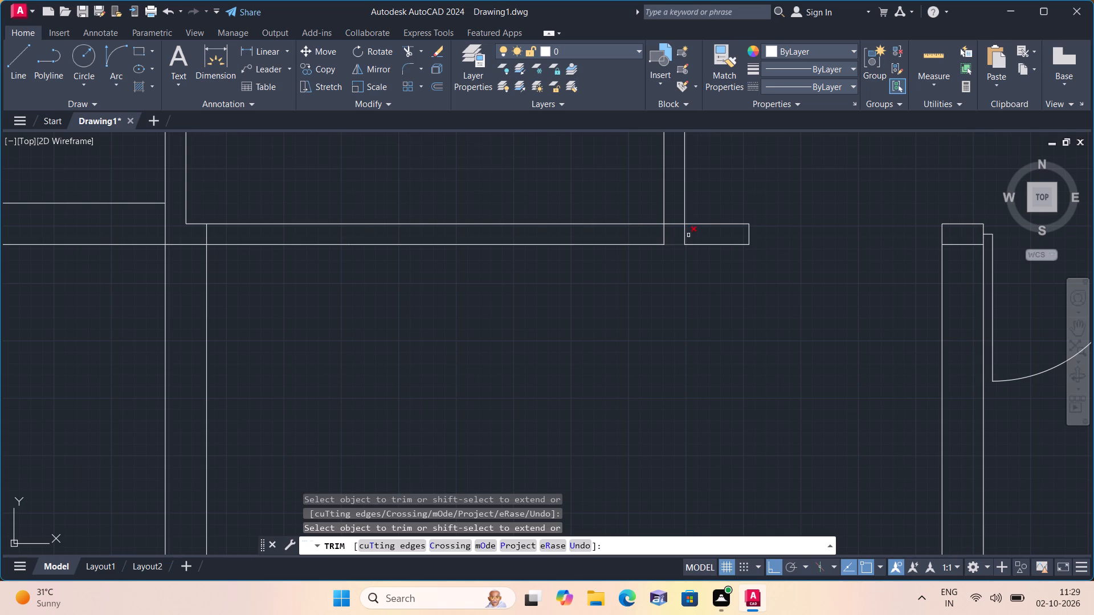
click(688, 235)
click(634, 232)
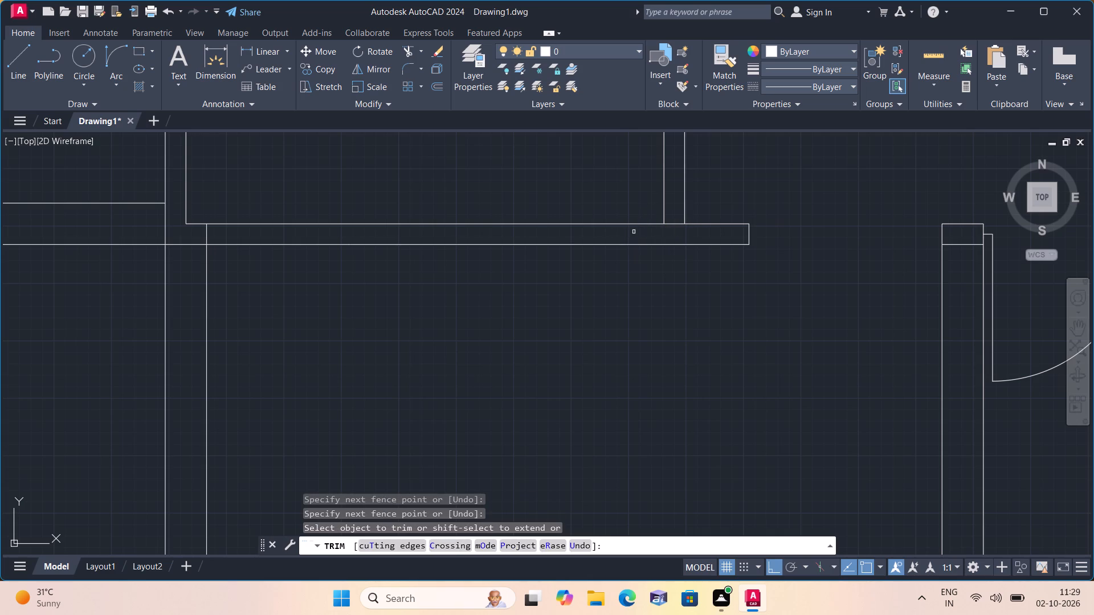
Trim the overlapping inner-face line stubs at the small central room's northwest and northeast corners.
scroll(630, 232, down, 3)
middle_drag(585, 214, 606, 256)
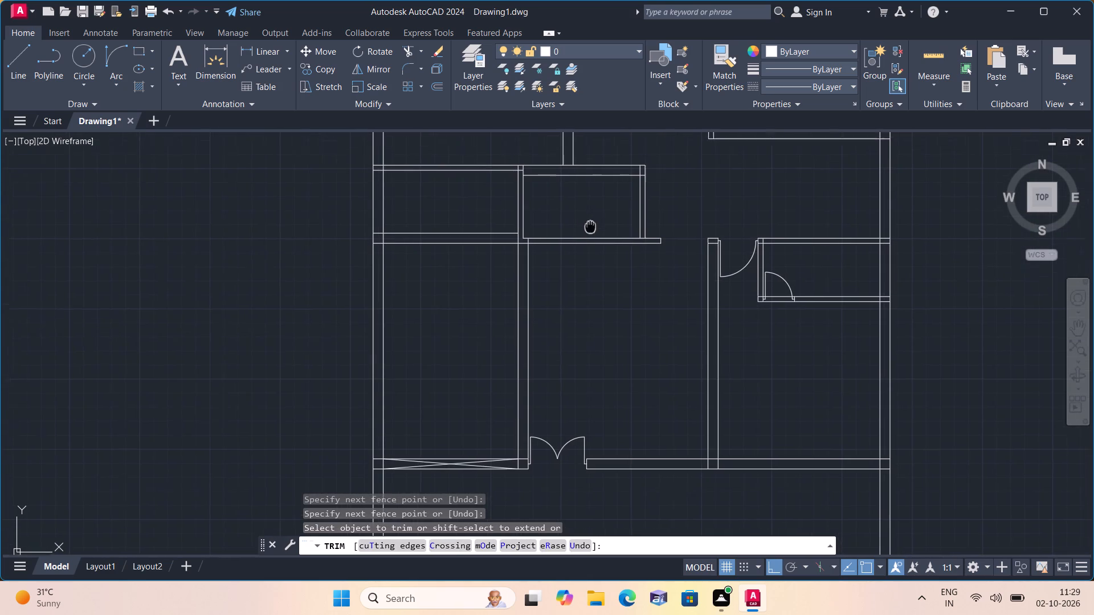
middle_drag(606, 256, 619, 278)
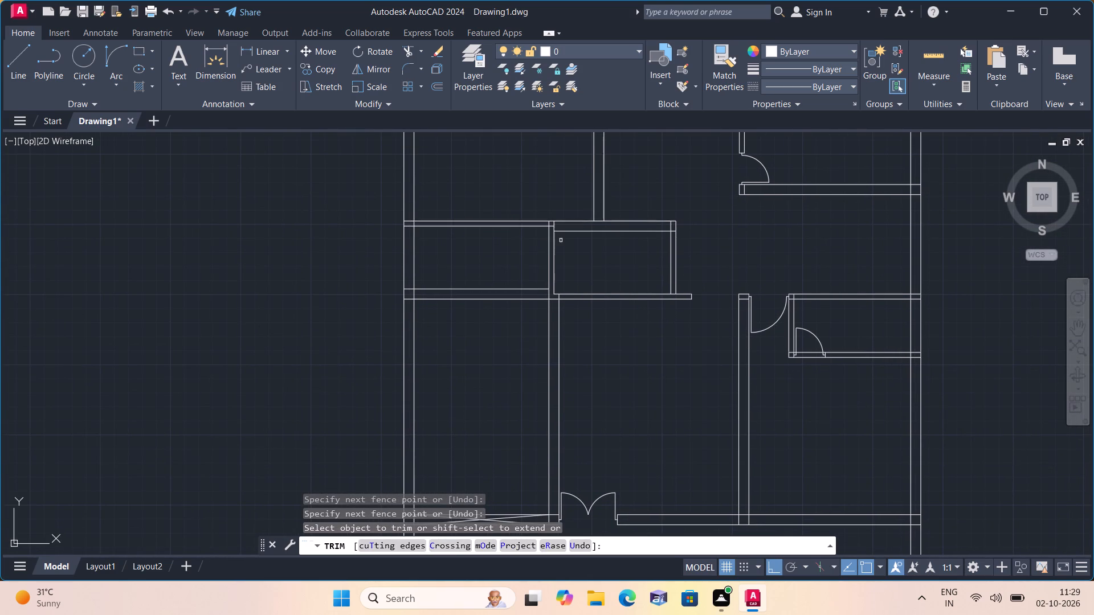
scroll(561, 240, up, 2)
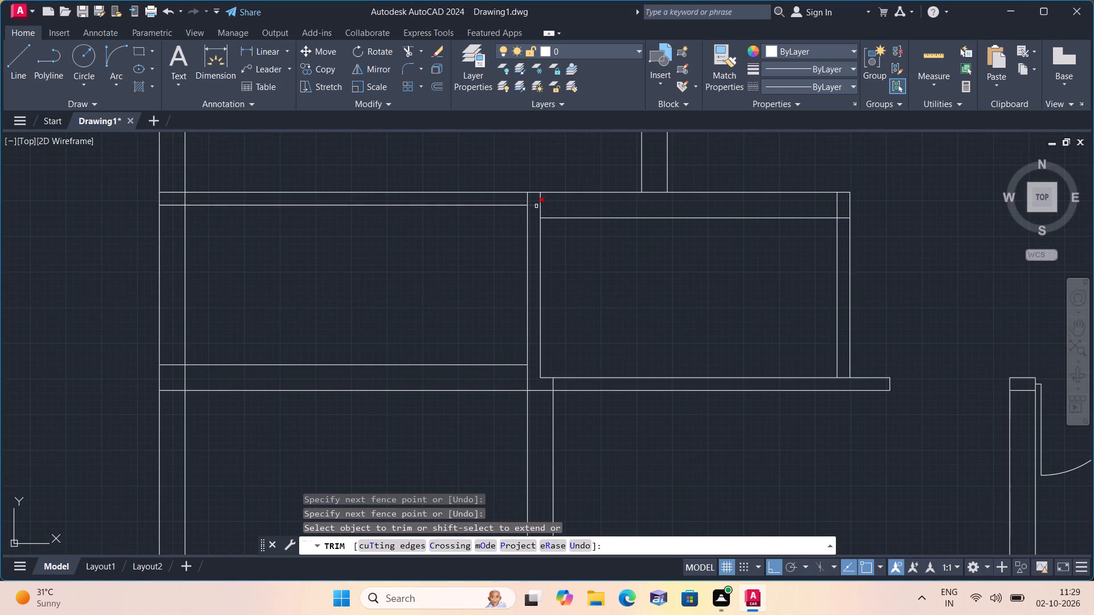
click(534, 206)
click(540, 202)
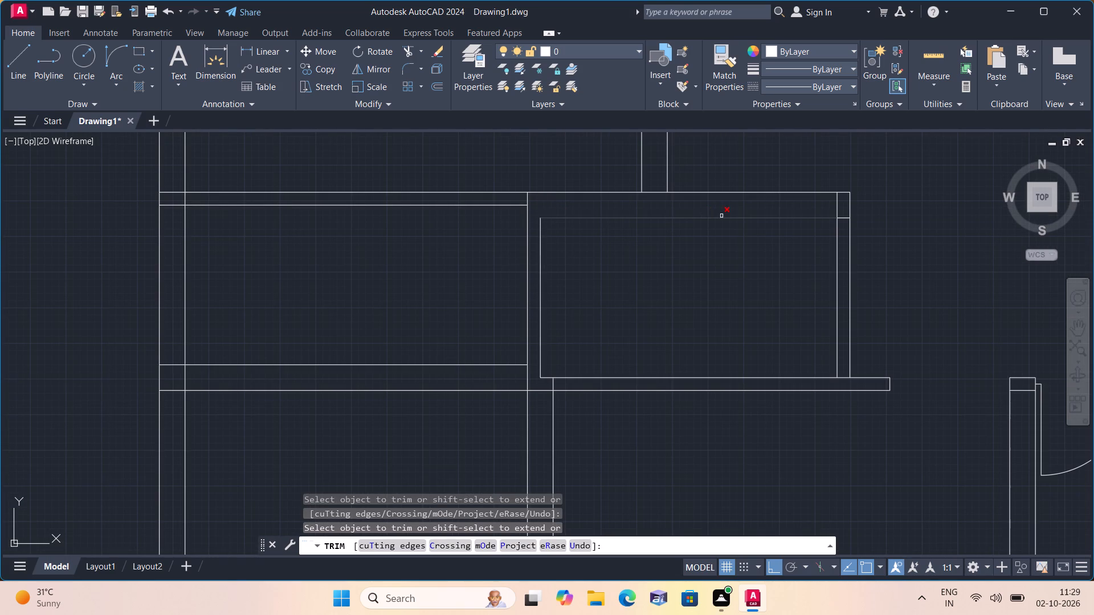
click(839, 214)
click(839, 218)
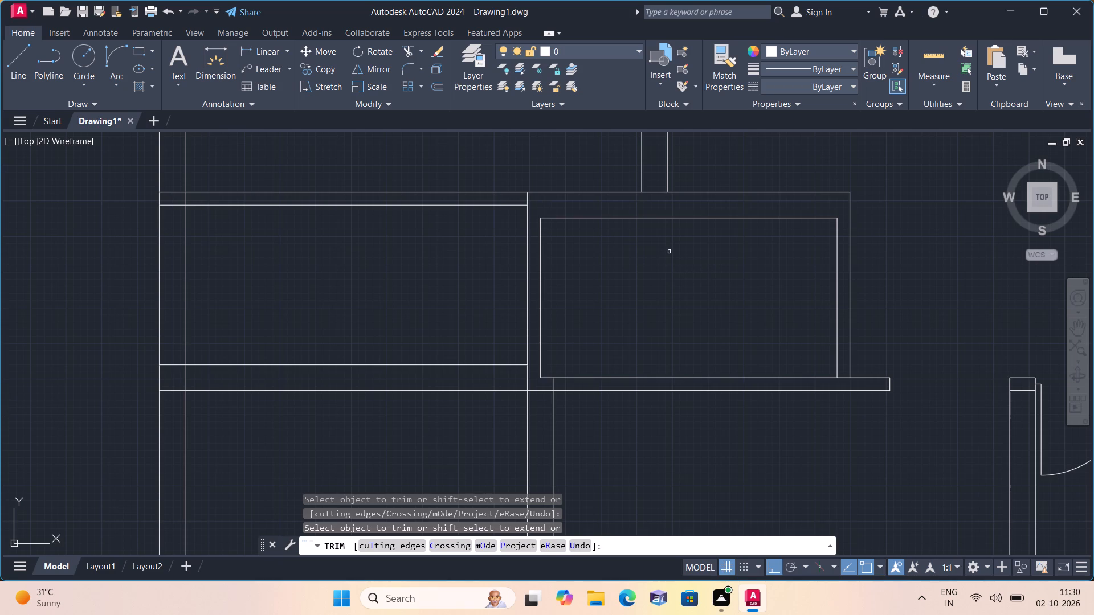
scroll(670, 248, down, 1)
middle_drag(653, 240, 646, 236)
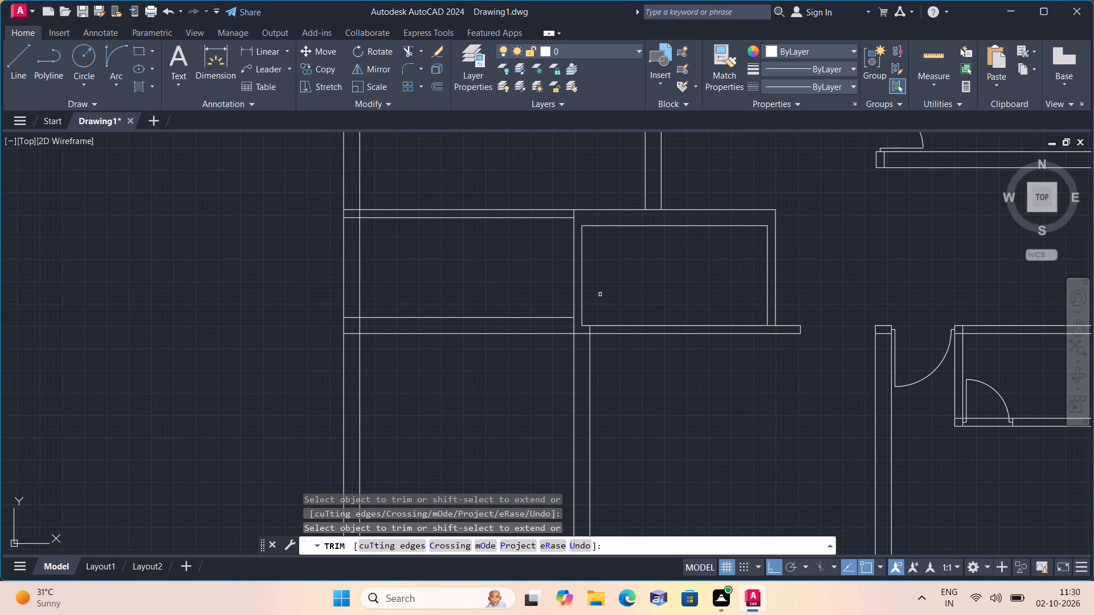
scroll(602, 285, down, 1)
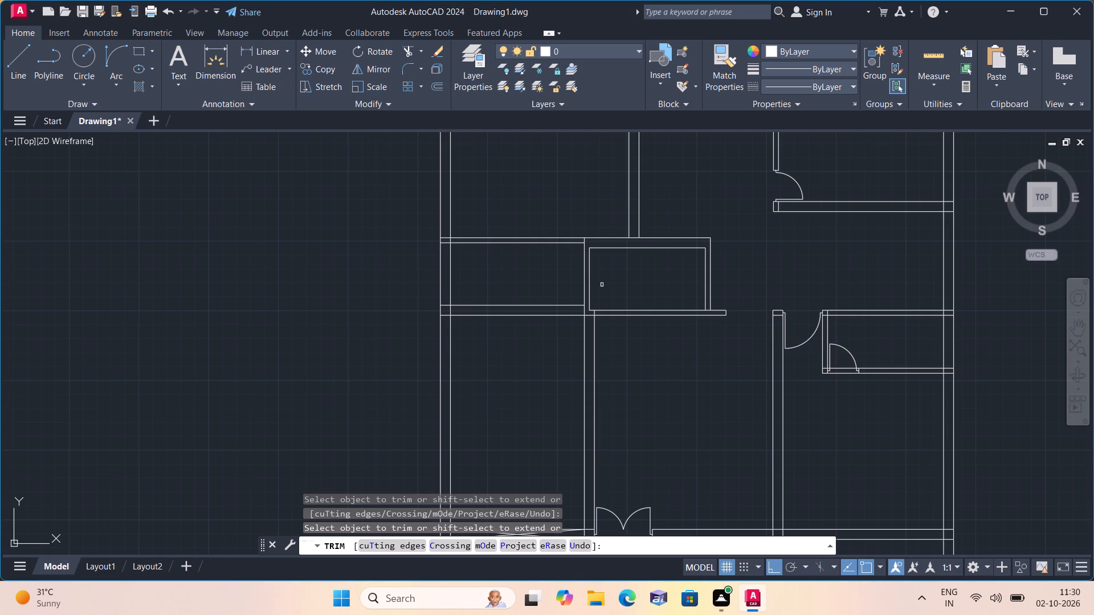
key(space)
Extend both face lines of the vertical wall north of the small central room to the room's inner north line.
middle_drag(601, 286, 513, 328)
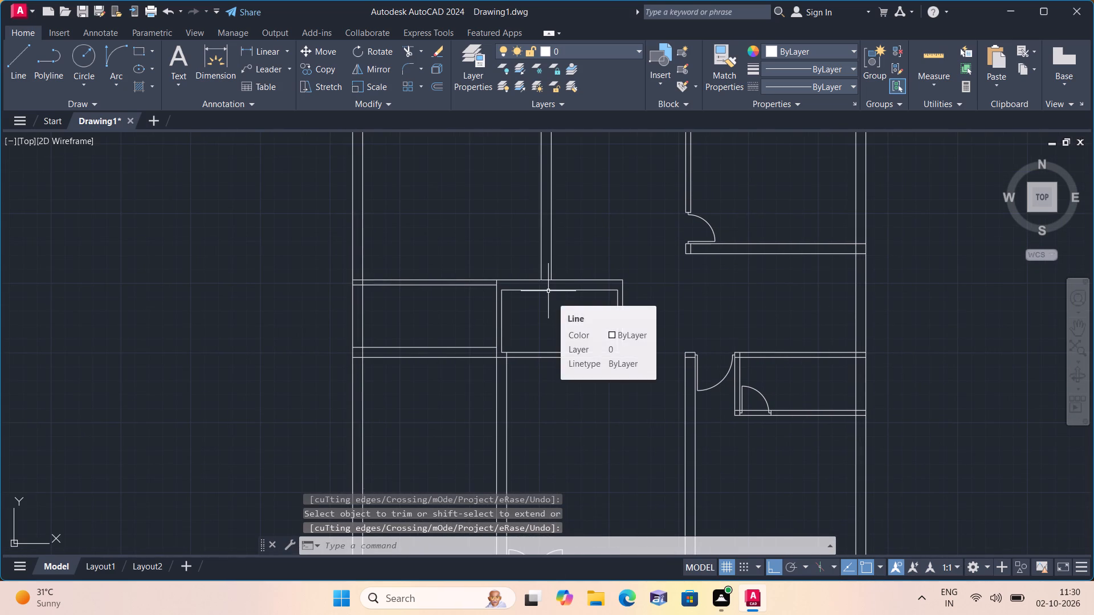
text(exte)
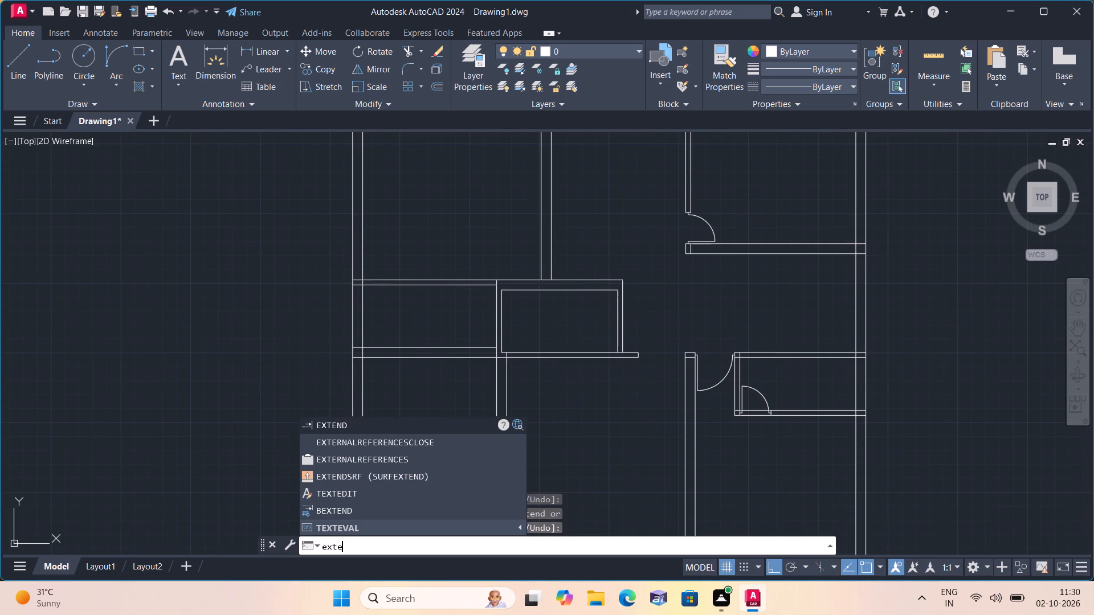
text(nd)
key(space)
click(572, 257)
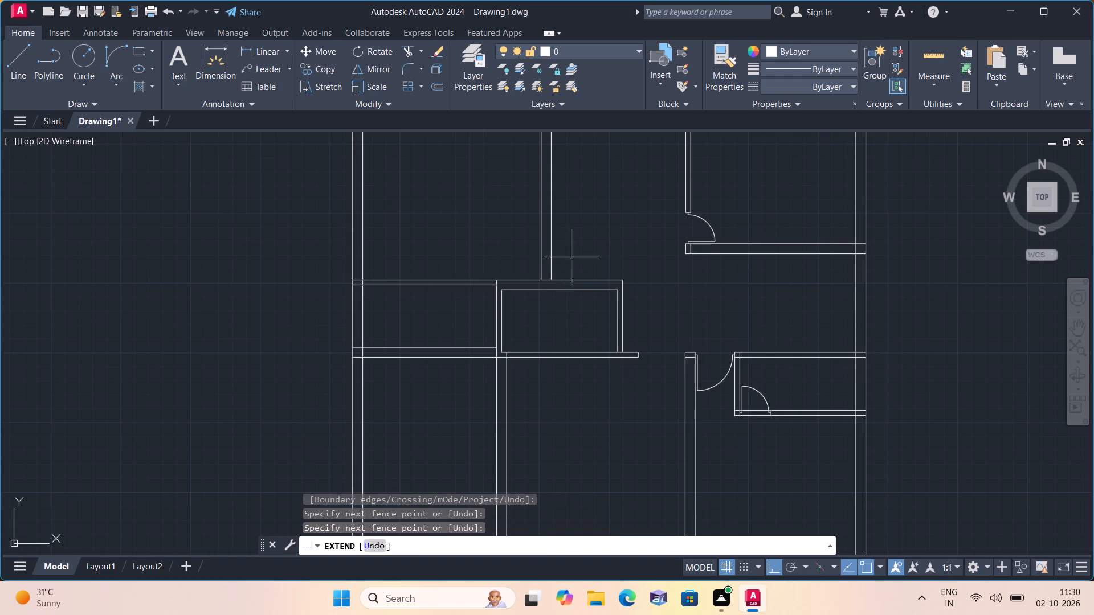
click(532, 255)
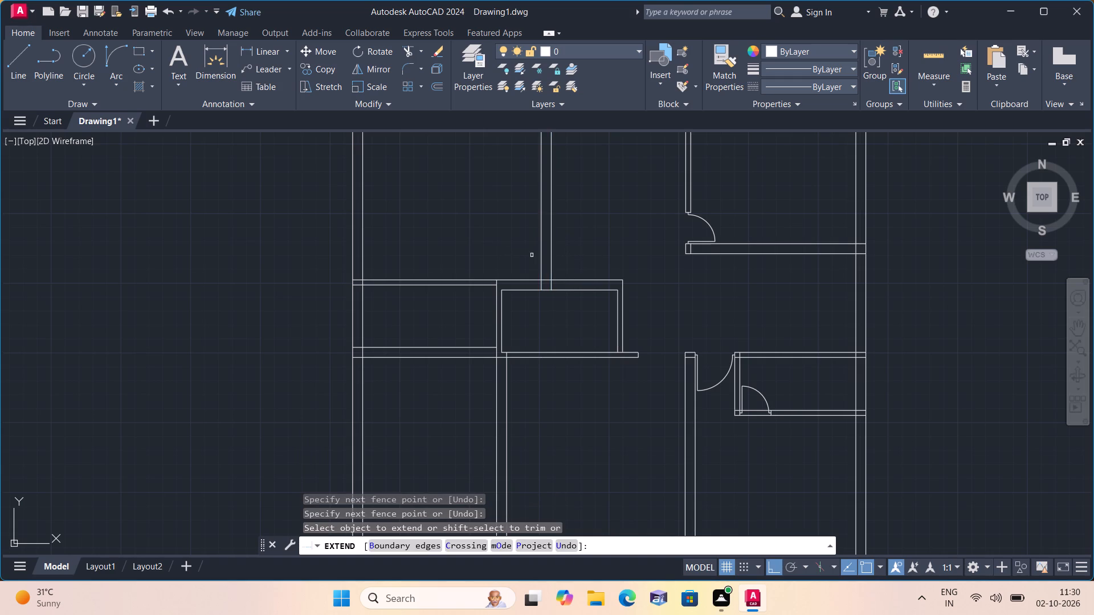
key(Escape)
Draw a short line across the vertical wall's two faces where it meets the small central room's outer north face.
middle_drag(475, 281, 428, 277)
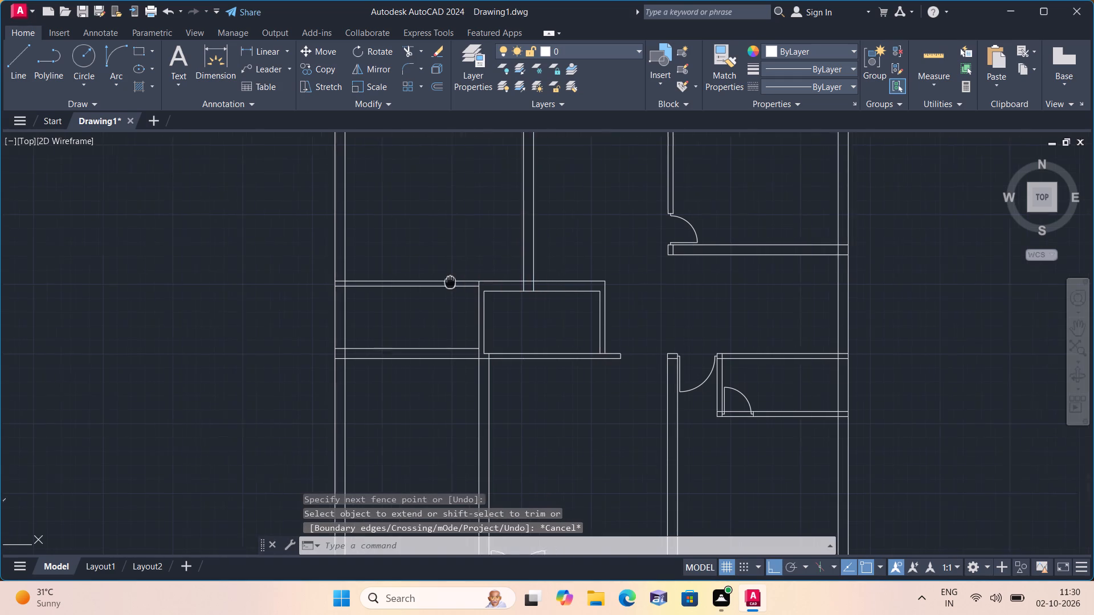
middle_drag(428, 277, 418, 276)
key(l)
key(space)
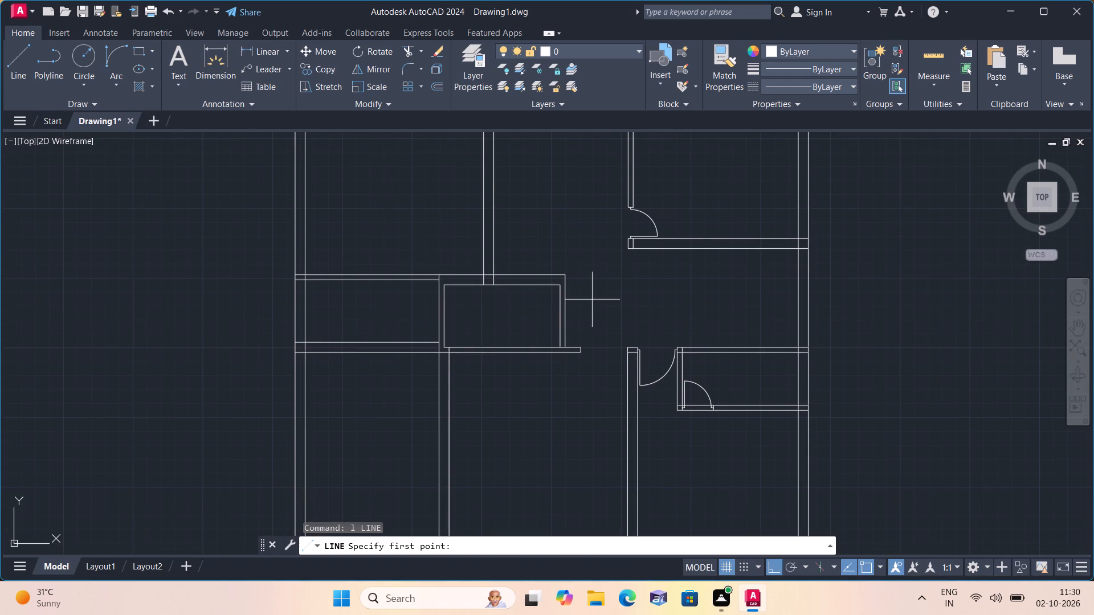
scroll(499, 266, up, 3)
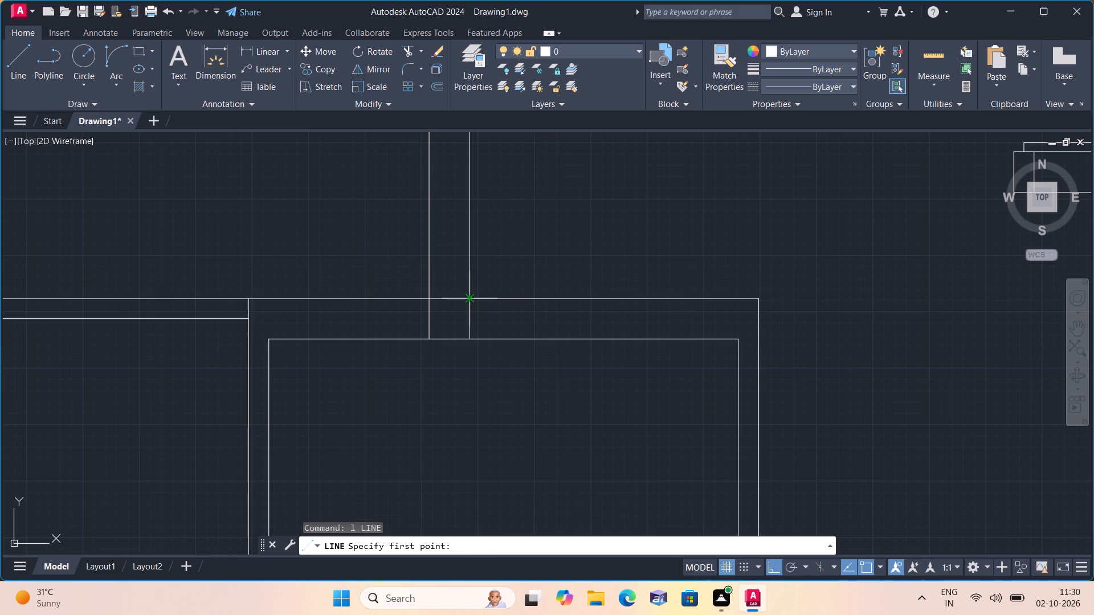
click(473, 296)
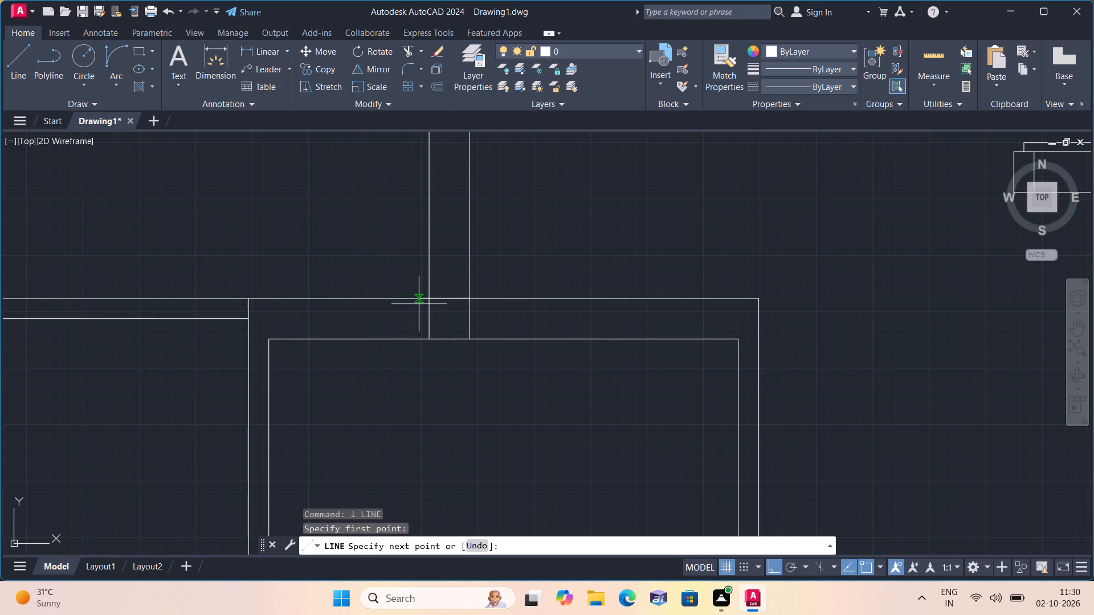
click(431, 294)
key(space)
Draw a chain of 2", 2' and 2" lines north from the midpoint of the short cross line in the vertical wall.
key(space)
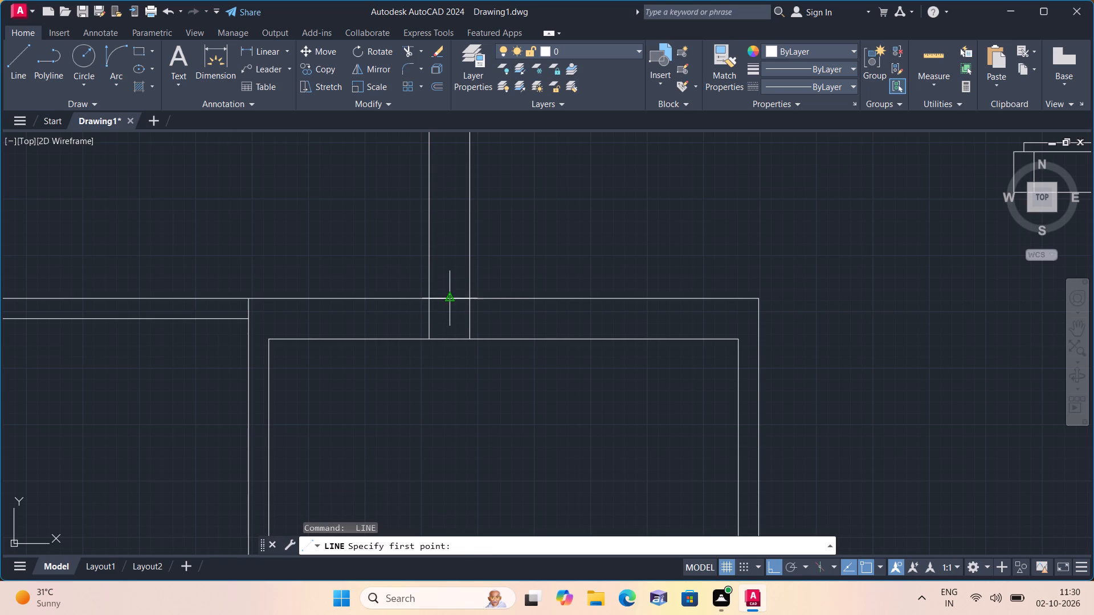
click(450, 297)
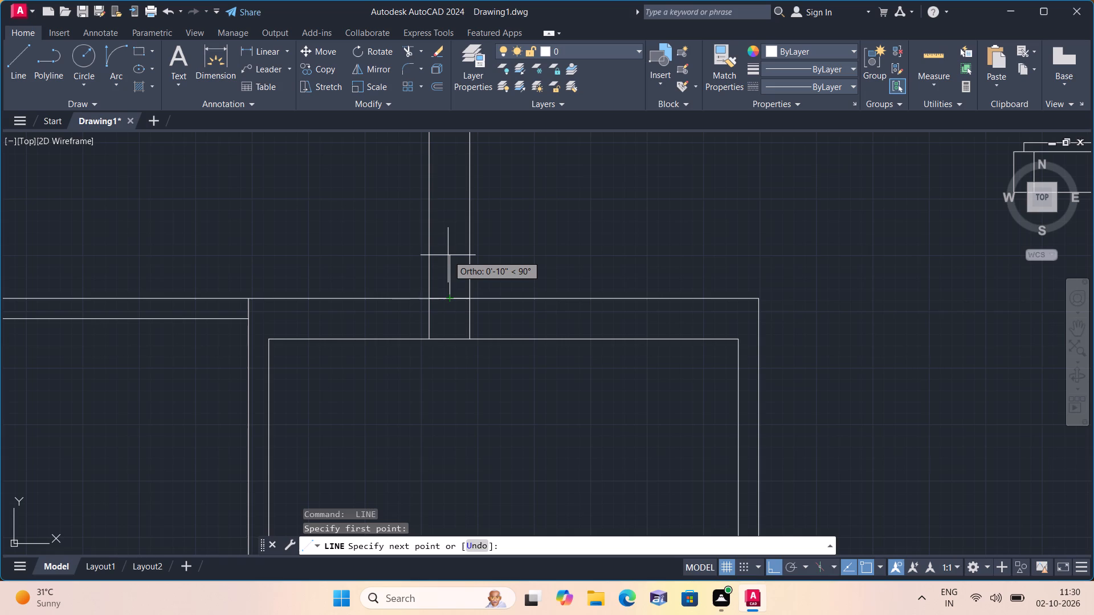
text(2")
key(space)
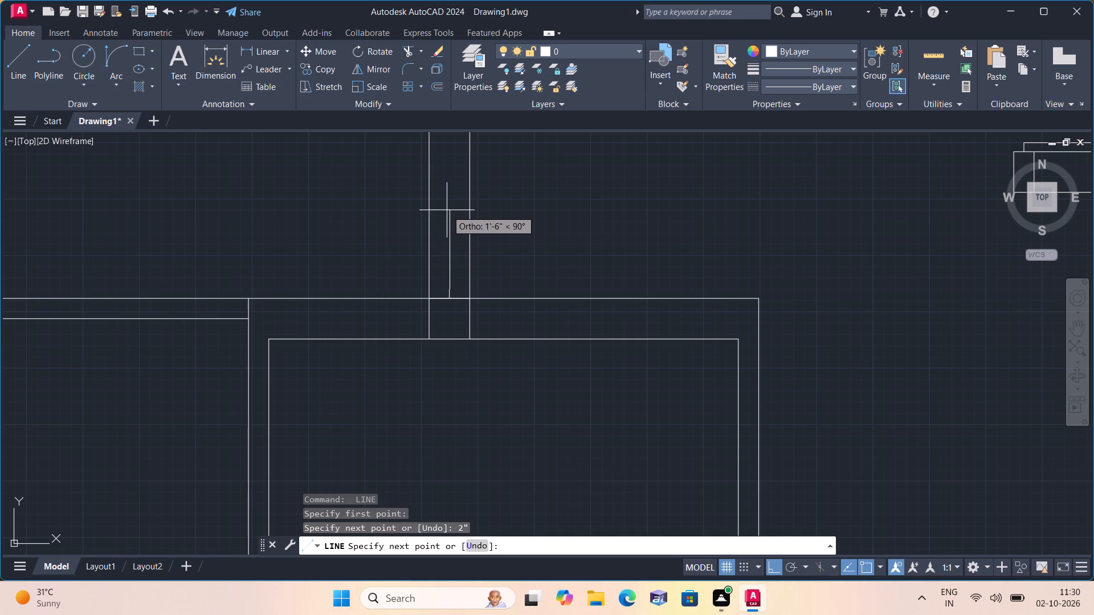
text(2')
key(space)
middle_drag(442, 190, 452, 227)
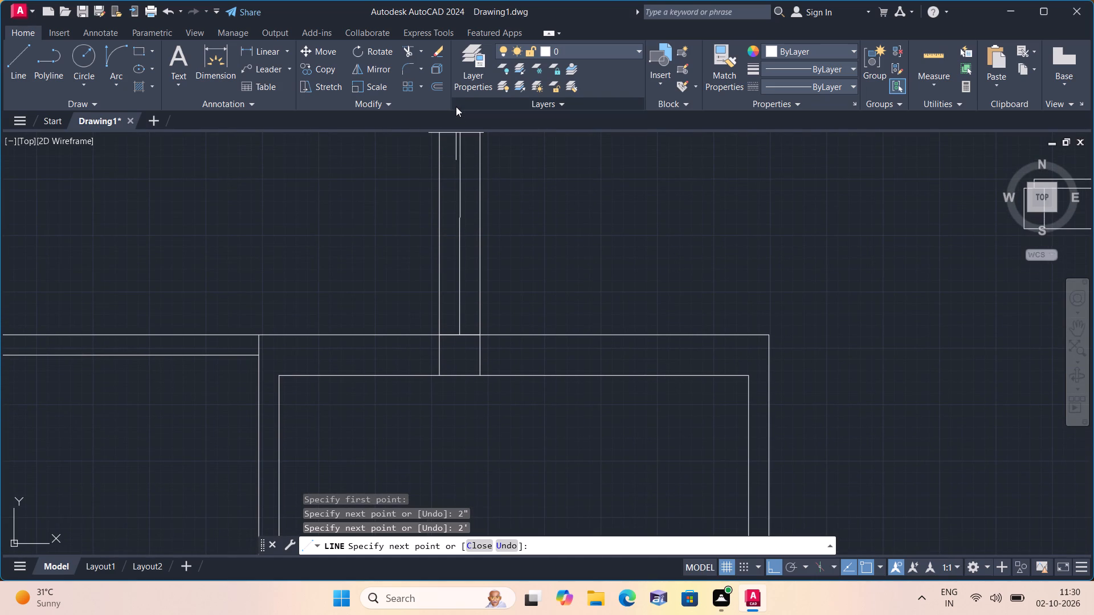
text(2")
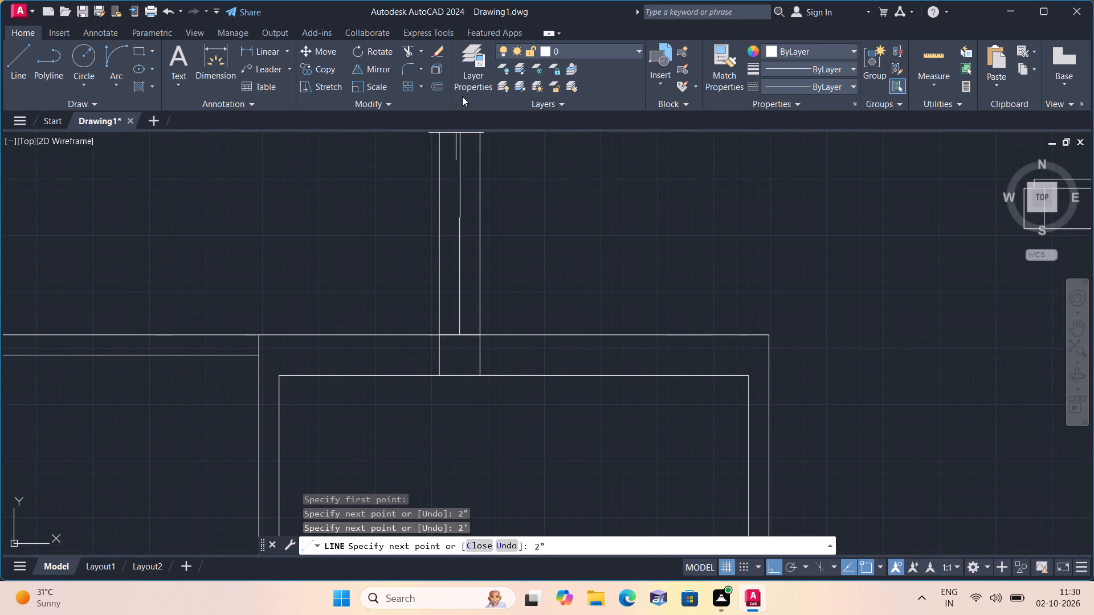
key(space)
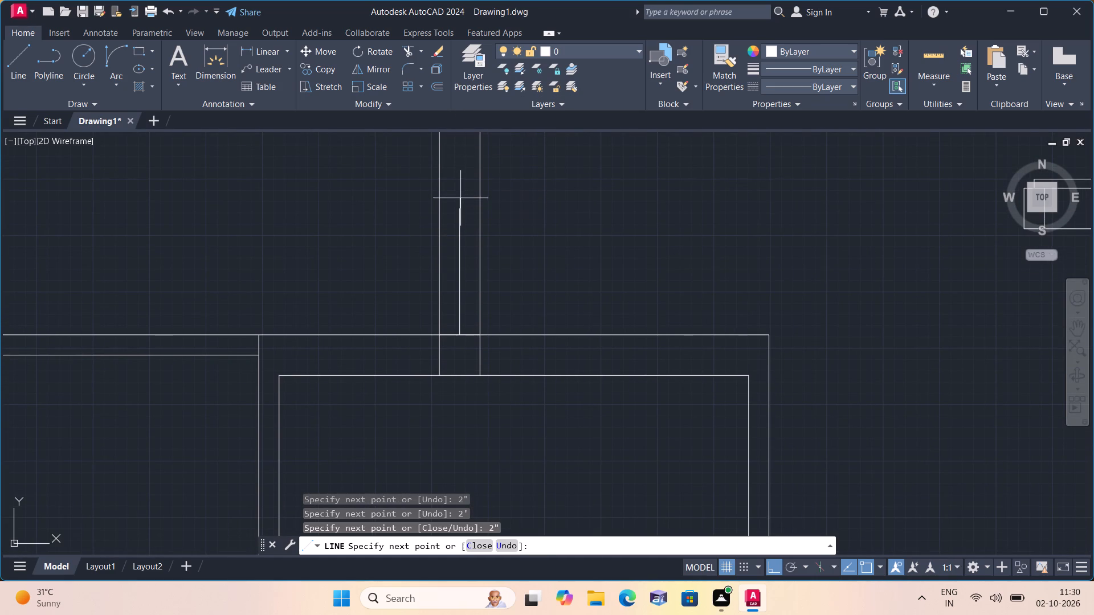
Draw lines from the chain's north end to both faces of the vertical wall, marking the door opening's north edge.
click(480, 210)
key(space)
key(space)
click(459, 207)
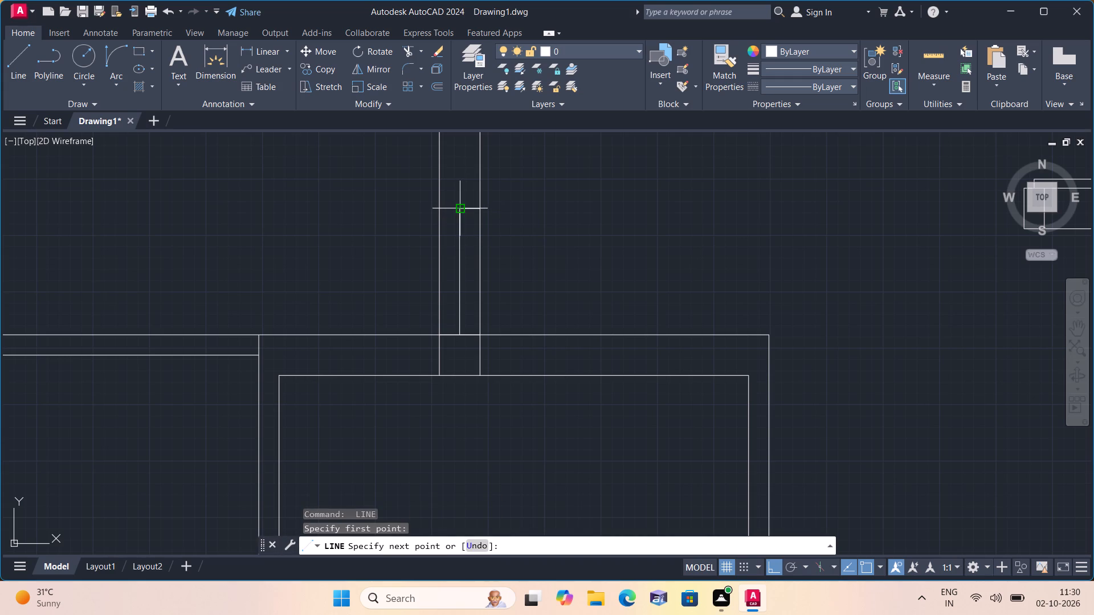
click(436, 207)
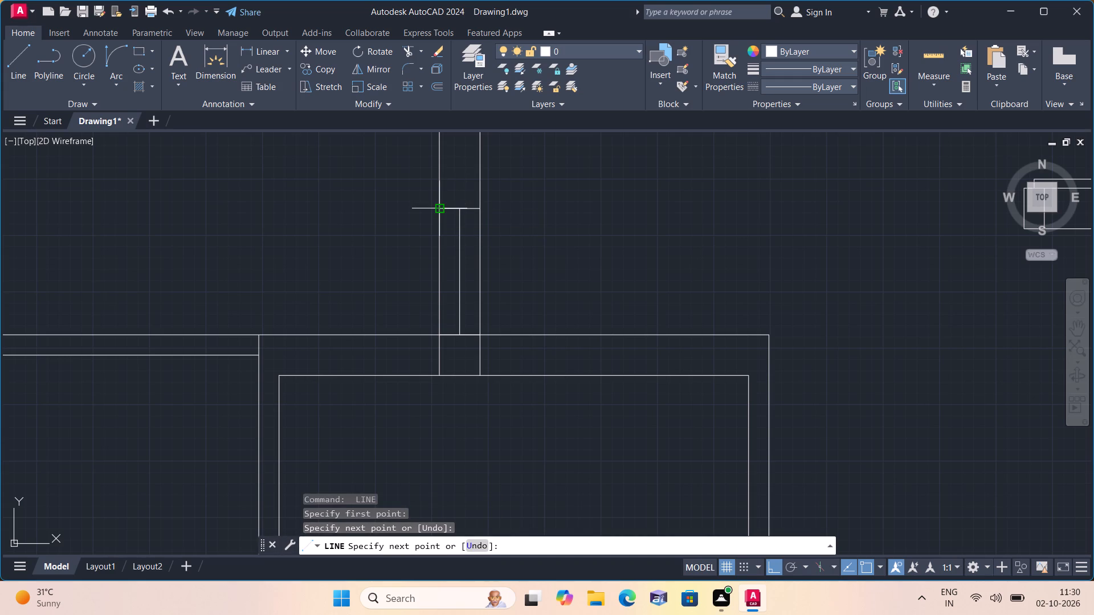
key(space)
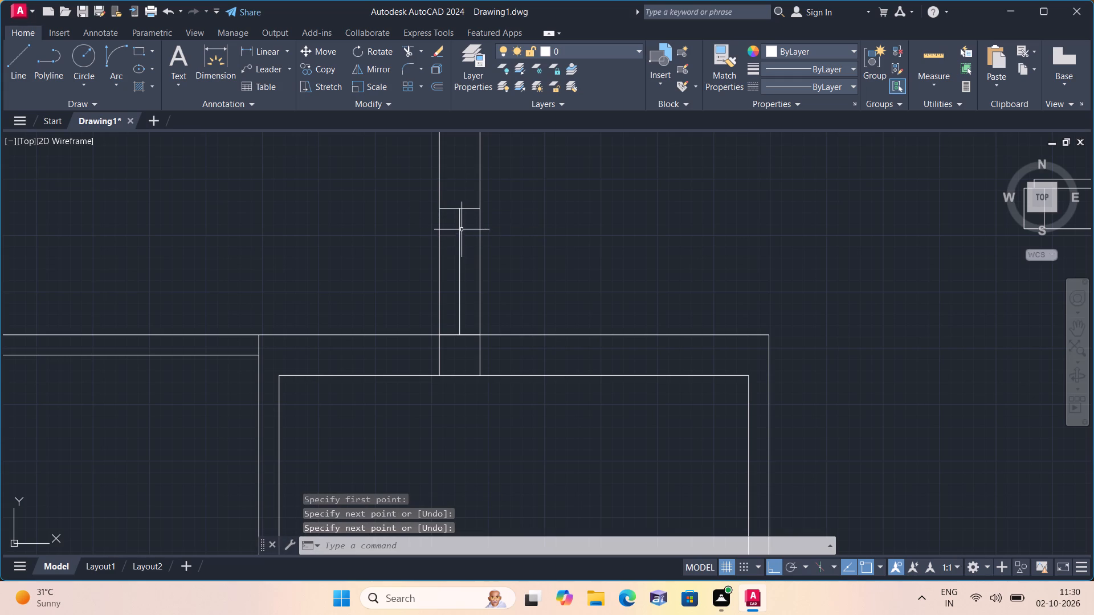
Erase the chain's 2' middle segment and the short cross line at the opening's south end, leaving the two 2" stubs.
click(459, 228)
key(Delete)
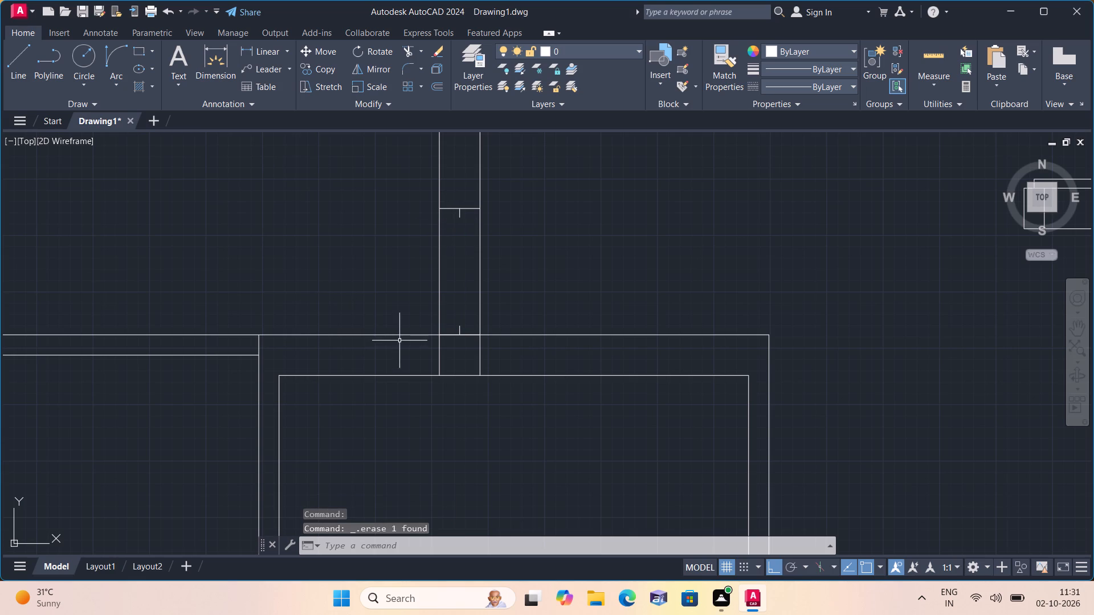
scroll(435, 342, up, 2)
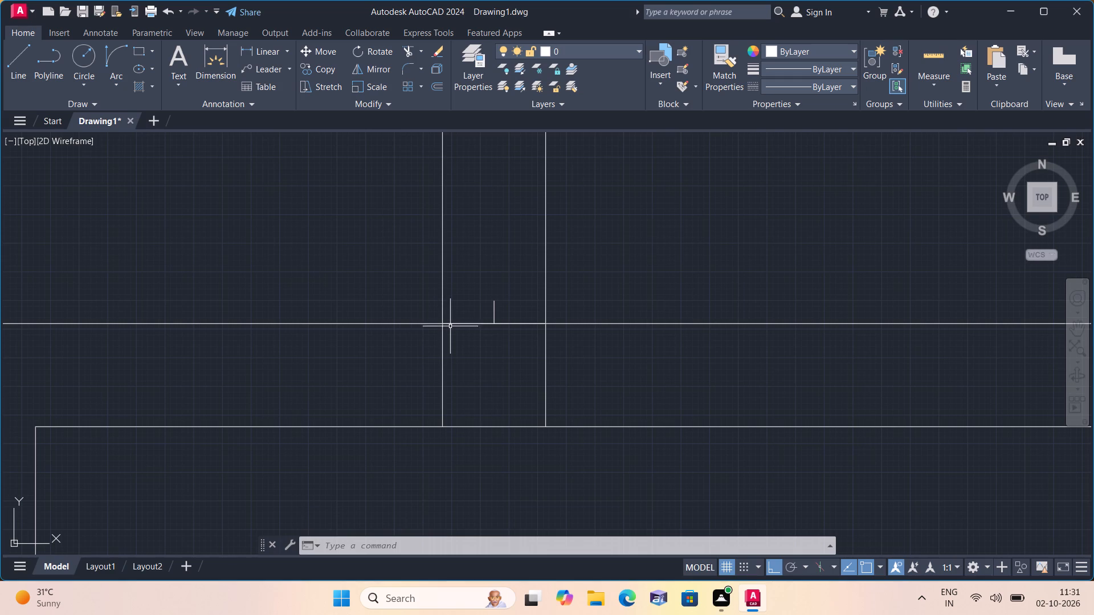
click(450, 326)
click(450, 325)
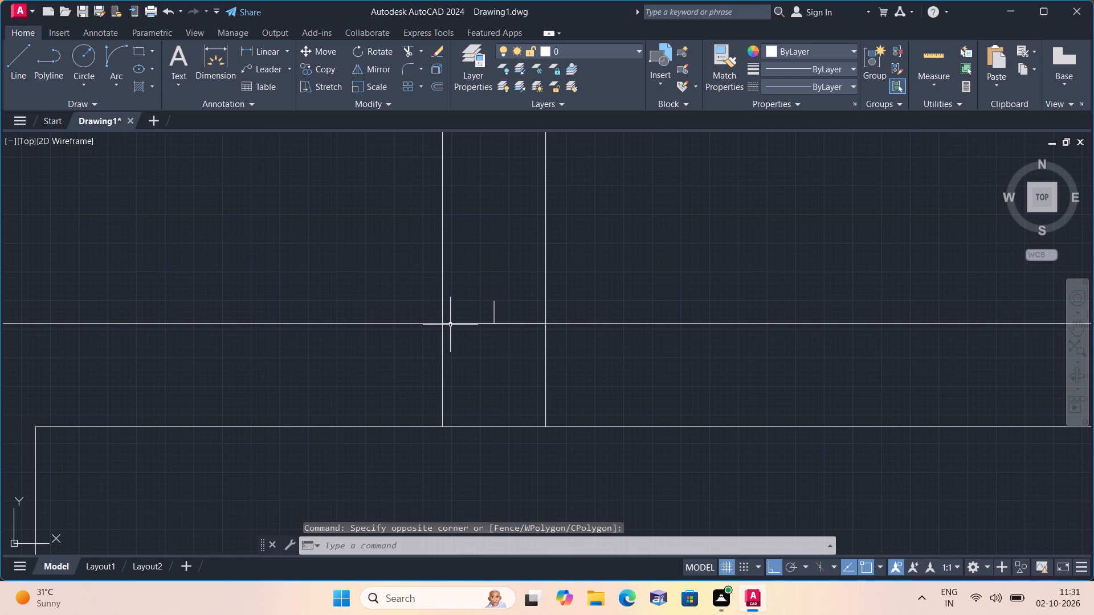
click(450, 325)
click(450, 325)
key(Delete)
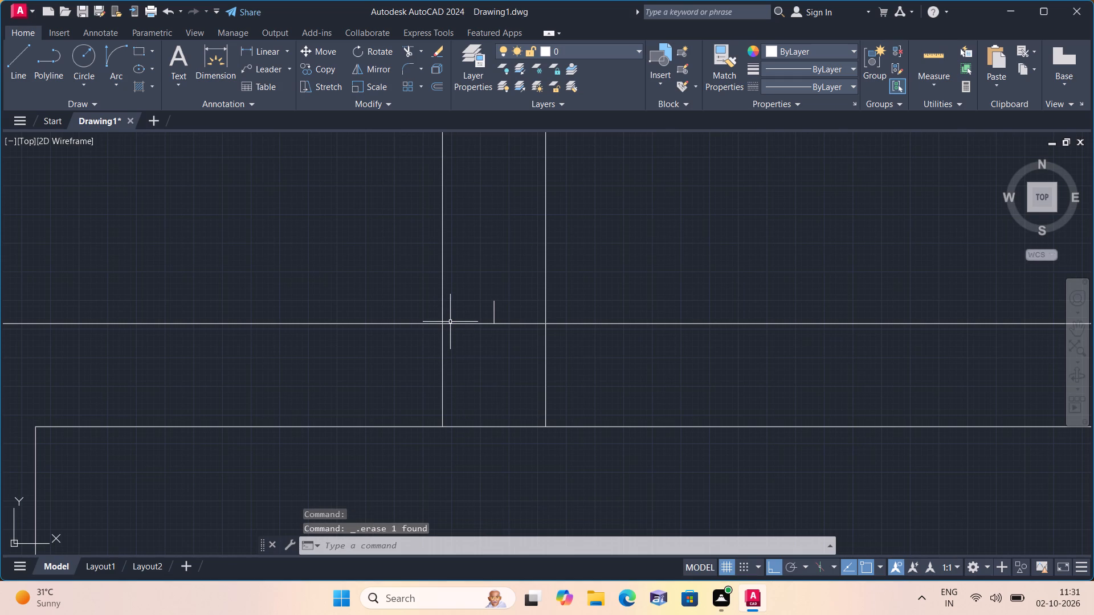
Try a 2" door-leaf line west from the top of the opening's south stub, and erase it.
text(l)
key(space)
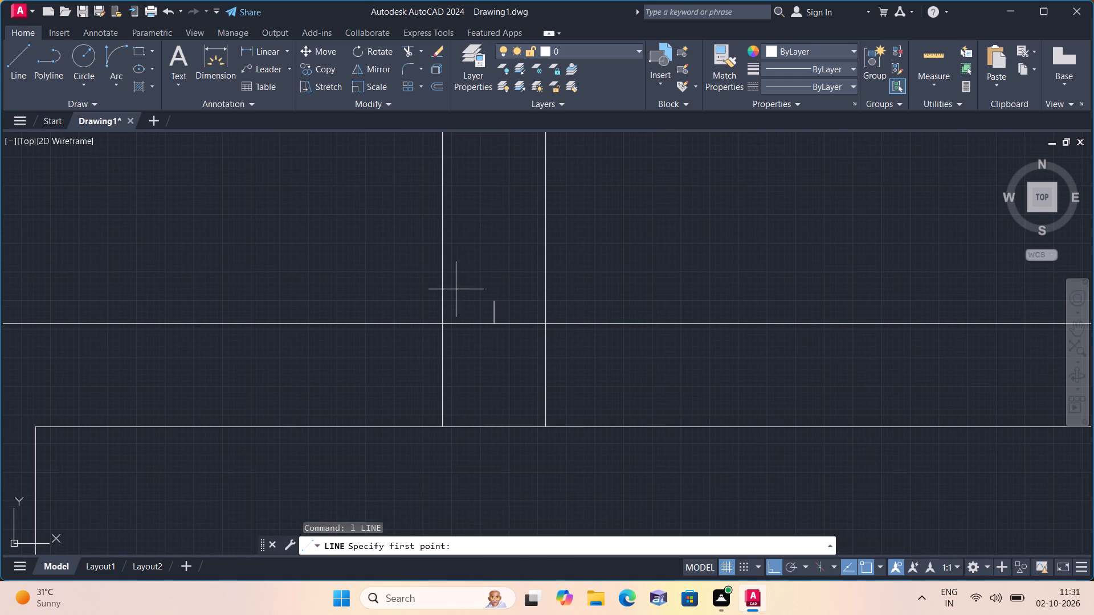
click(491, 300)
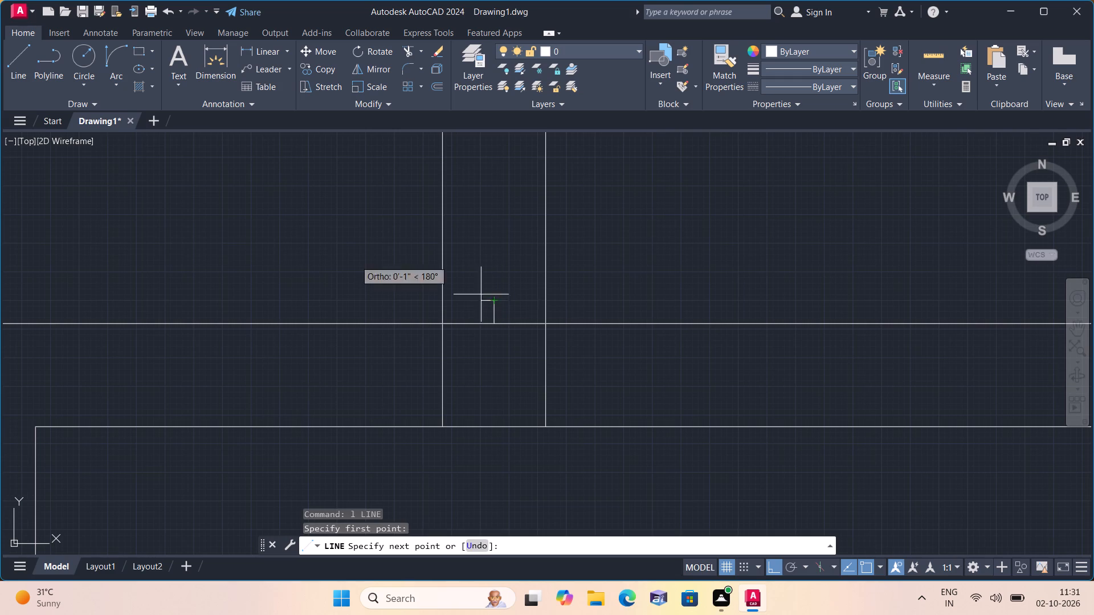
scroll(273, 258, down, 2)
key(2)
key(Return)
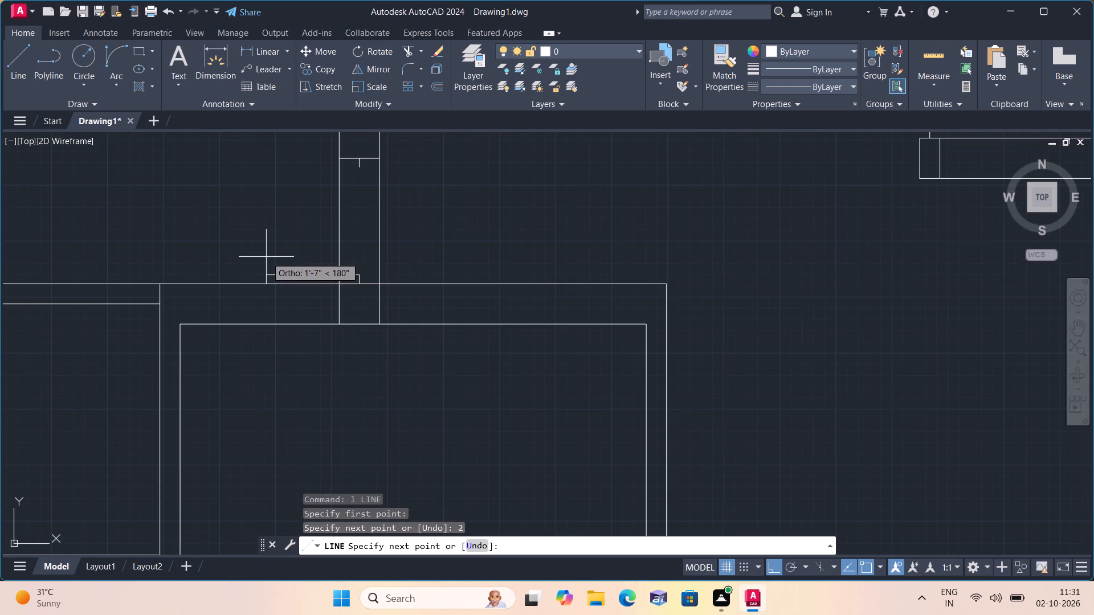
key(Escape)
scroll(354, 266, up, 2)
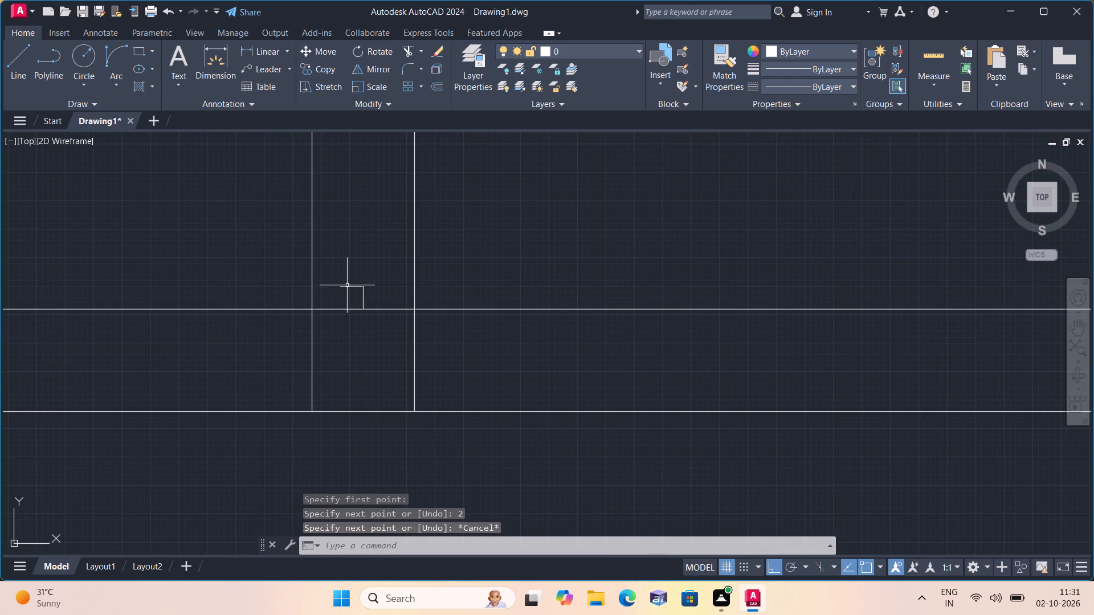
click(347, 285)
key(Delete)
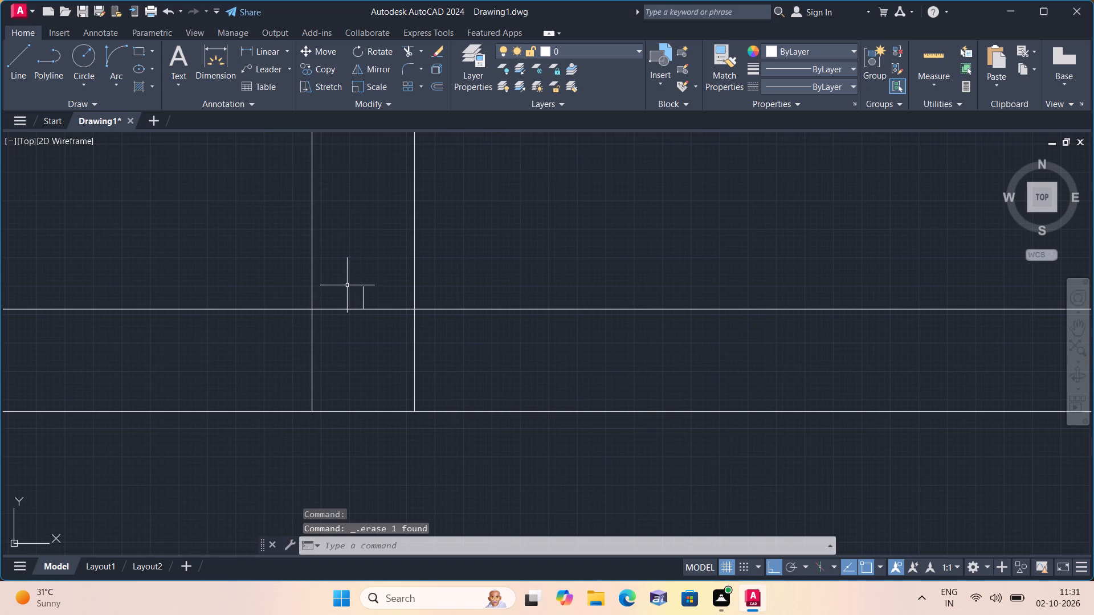
Draw a 2' door-leaf line west from the top of the opening's south stub.
key(l)
key(space)
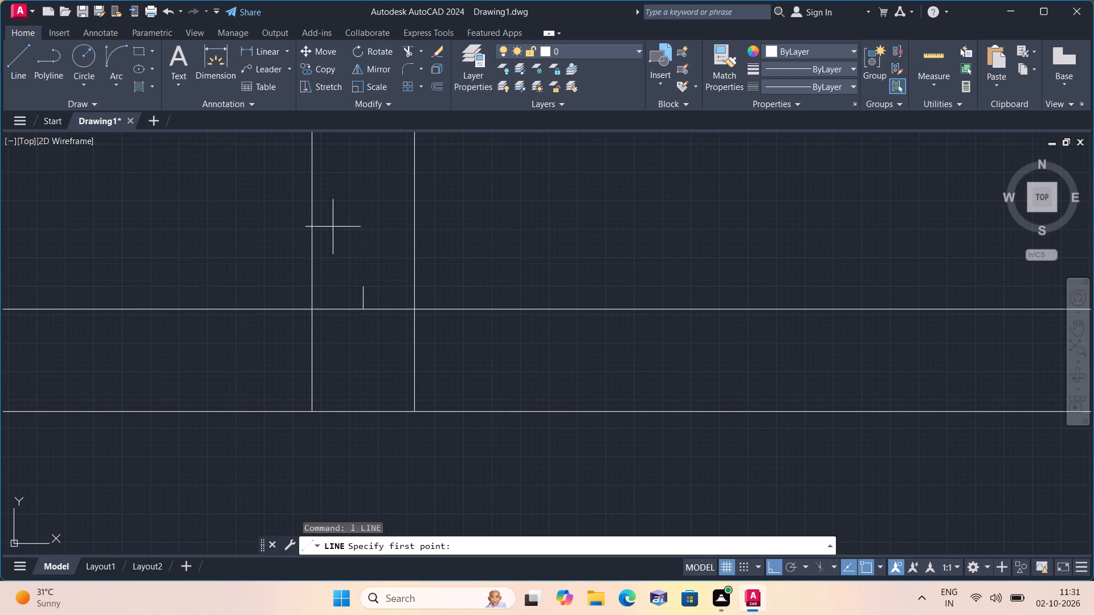
click(364, 288)
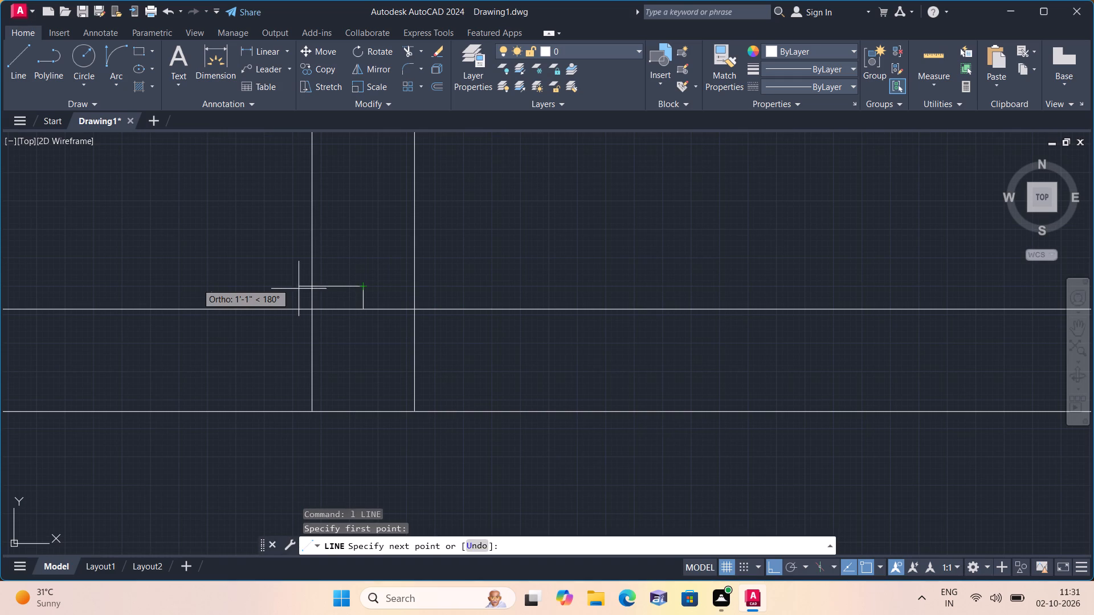
text(2')
key(space)
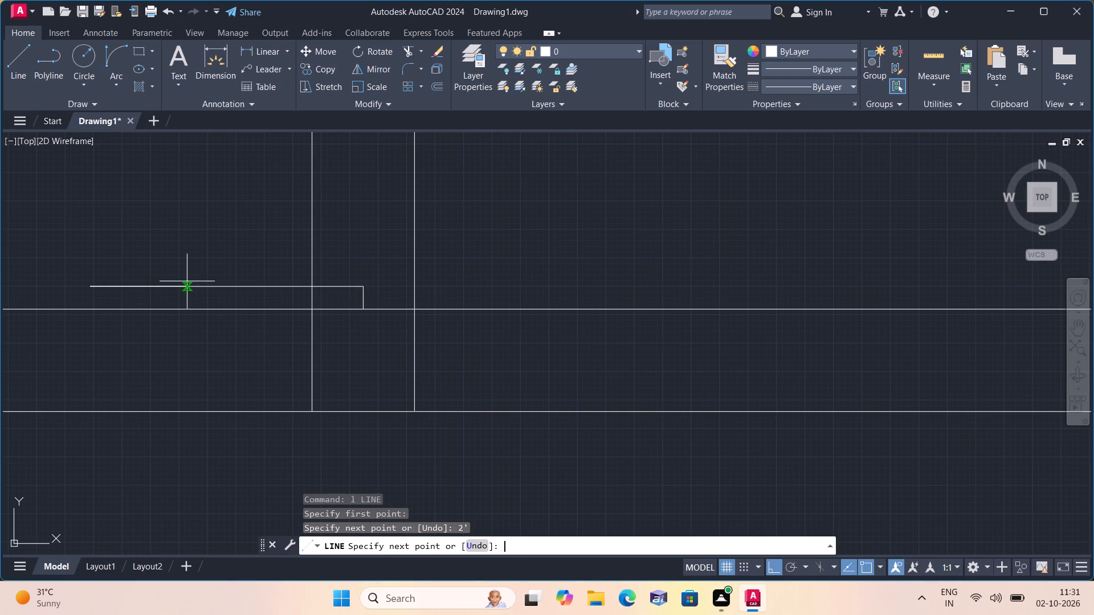
key(Escape)
Draw the door's swing arc by start, end and direction from the leaf's west end to the north stub's lower end.
scroll(85, 255, down, 1)
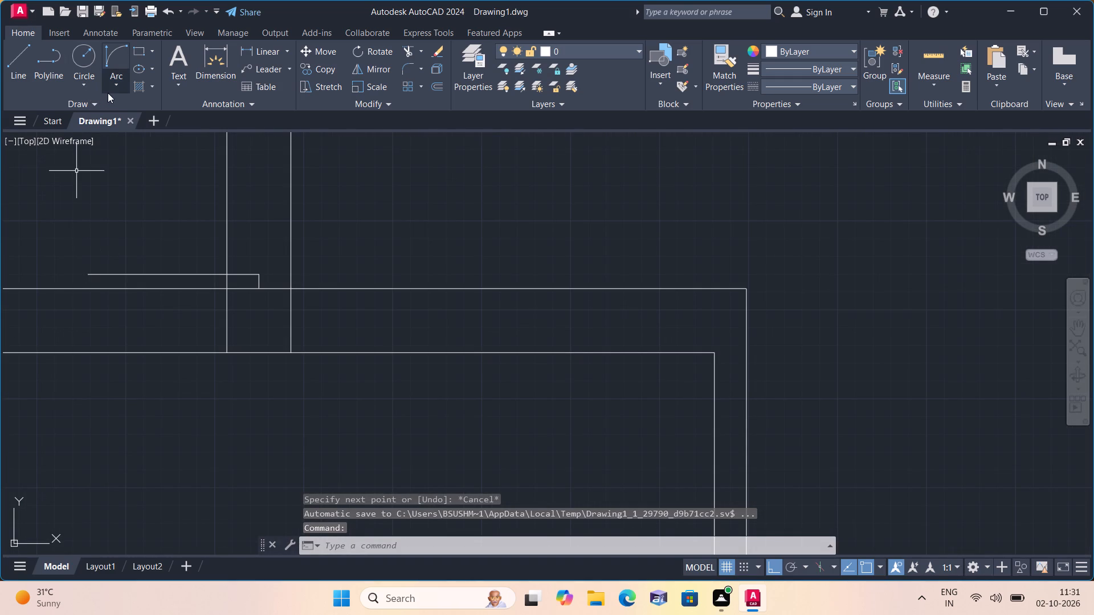
click(113, 85)
click(152, 255)
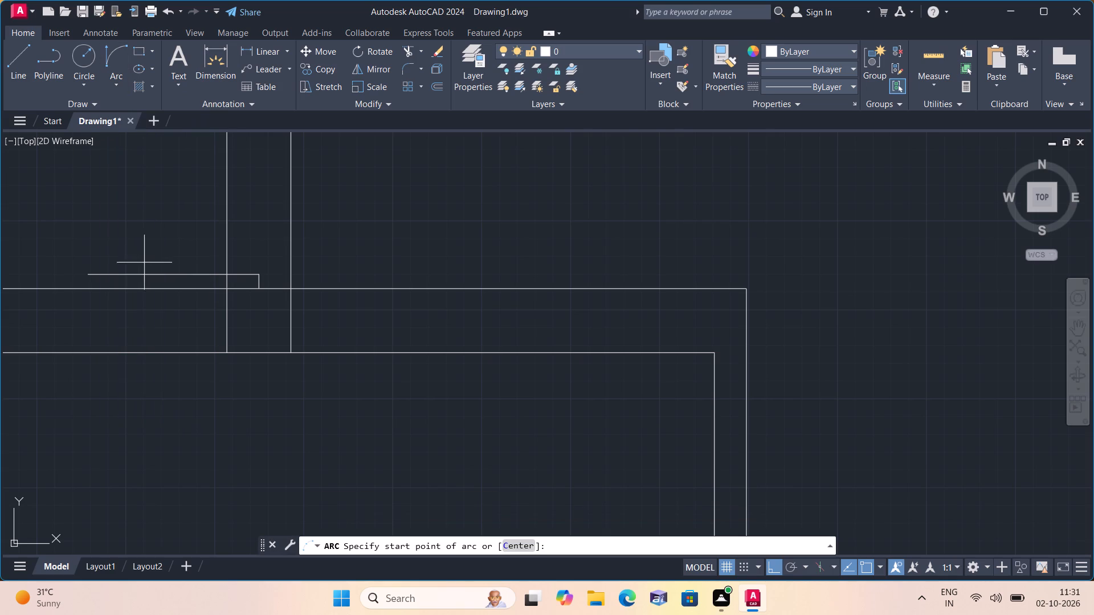
click(87, 273)
scroll(88, 229, down, 2)
middle_click(82, 229)
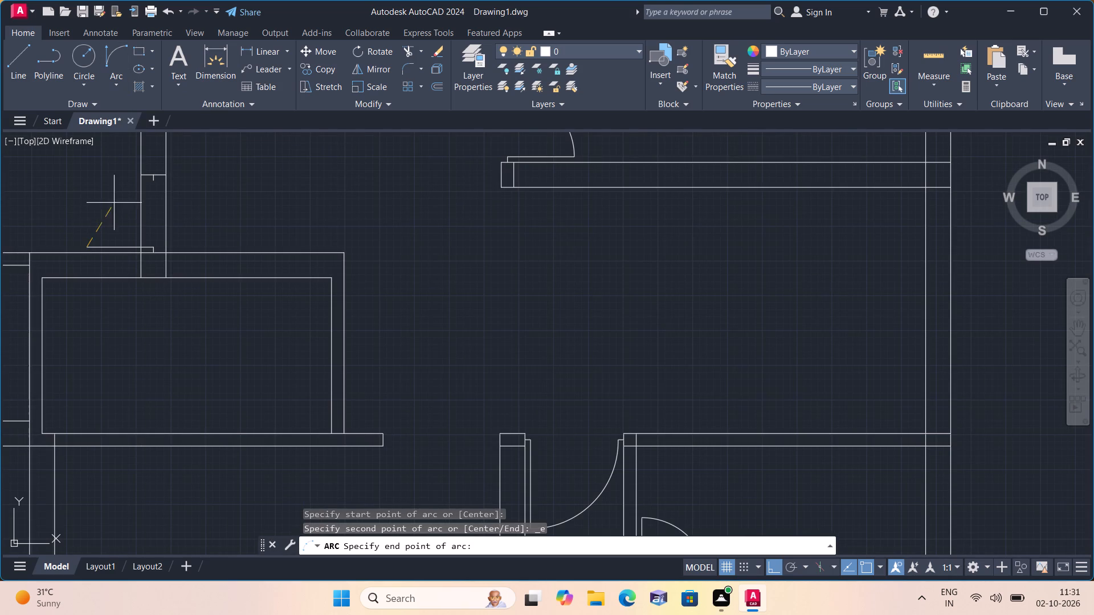
scroll(152, 194, up, 3)
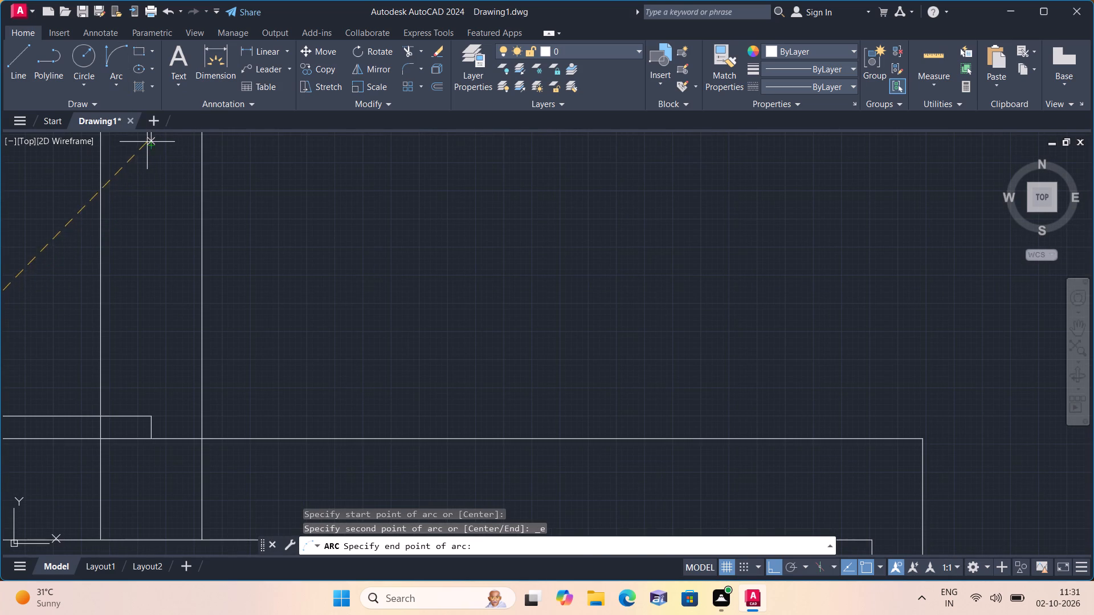
click(147, 142)
click(19, 162)
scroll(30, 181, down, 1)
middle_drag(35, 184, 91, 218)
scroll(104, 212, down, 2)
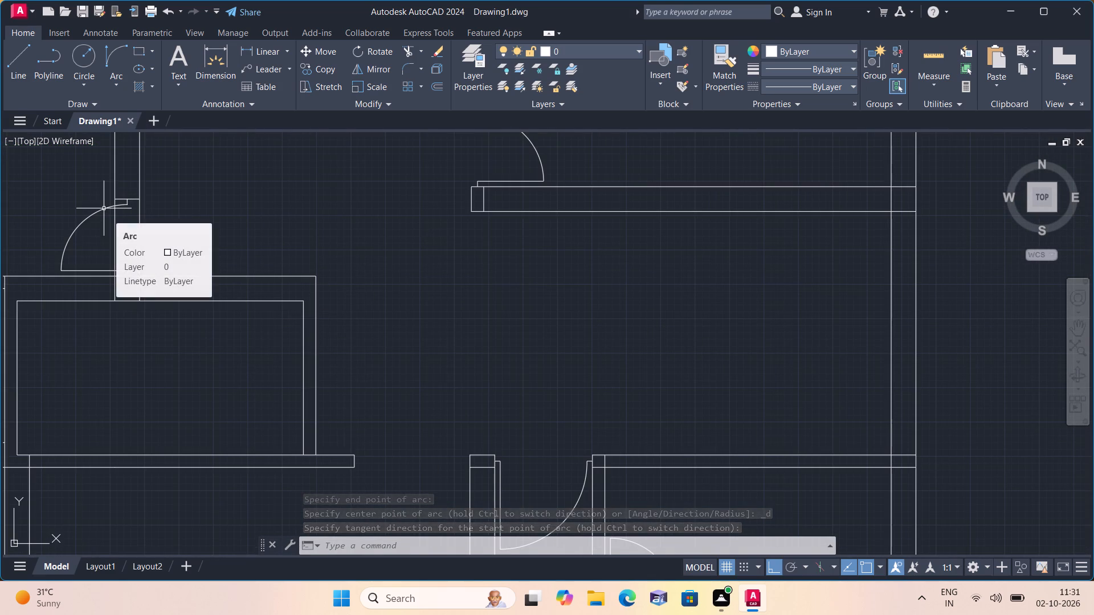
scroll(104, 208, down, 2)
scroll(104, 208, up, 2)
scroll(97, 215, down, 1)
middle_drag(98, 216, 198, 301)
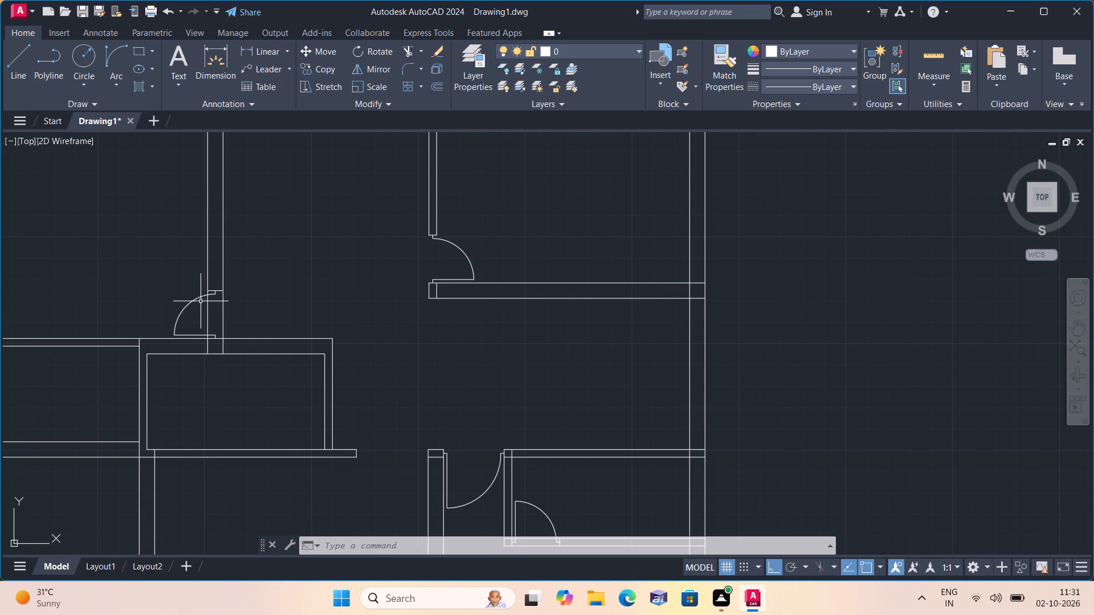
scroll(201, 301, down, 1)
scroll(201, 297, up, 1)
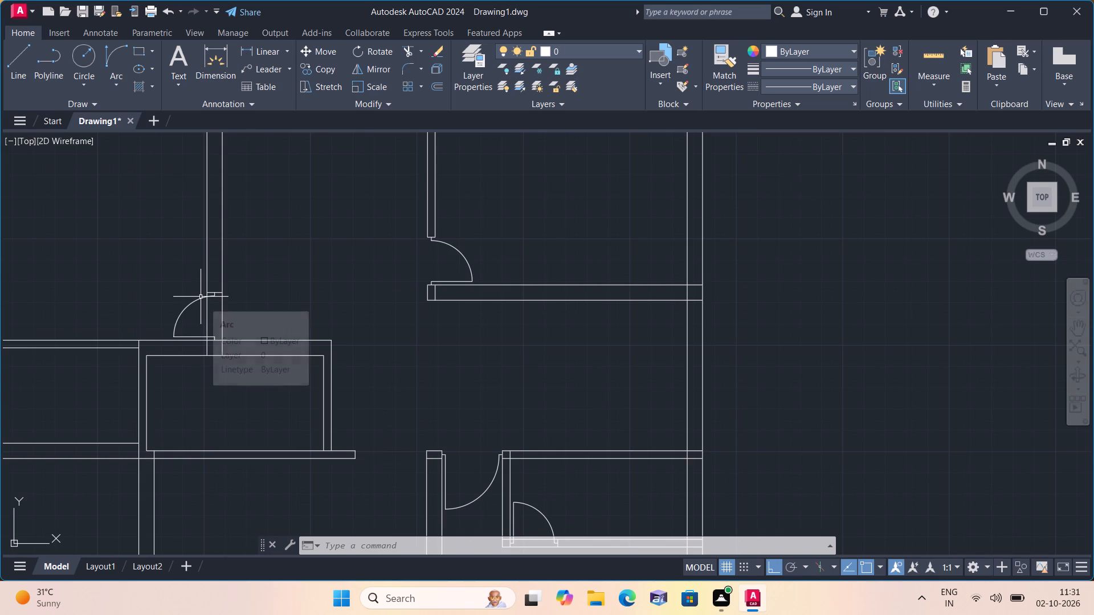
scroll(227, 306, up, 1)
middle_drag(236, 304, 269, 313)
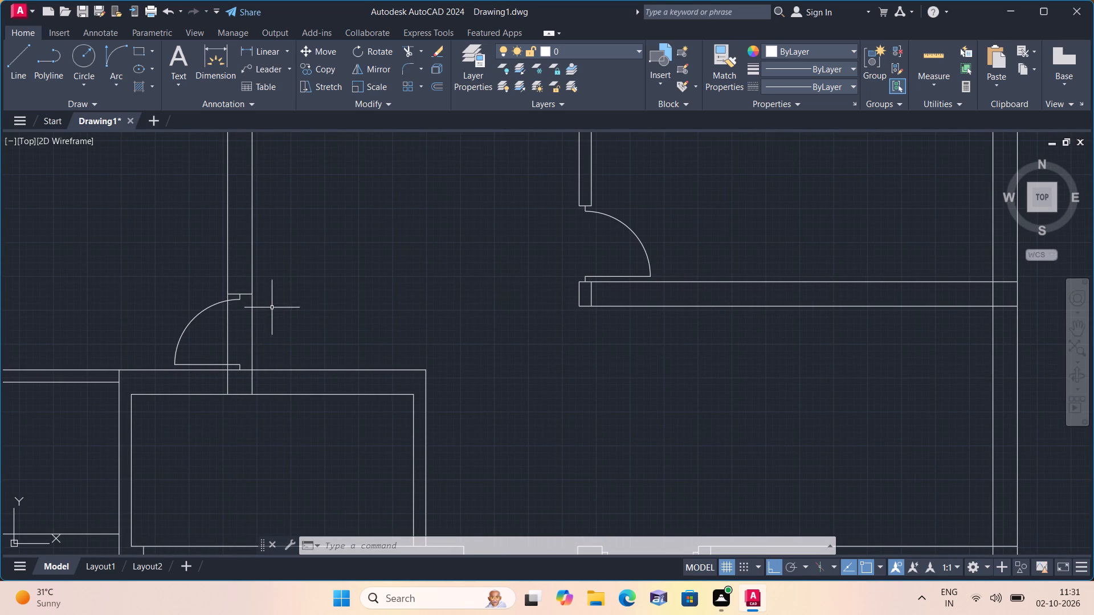
Draw a short line across the two faces of the small central room's east wall where it meets the south wall strip.
key(l)
key(space)
middle_drag(342, 334, 349, 285)
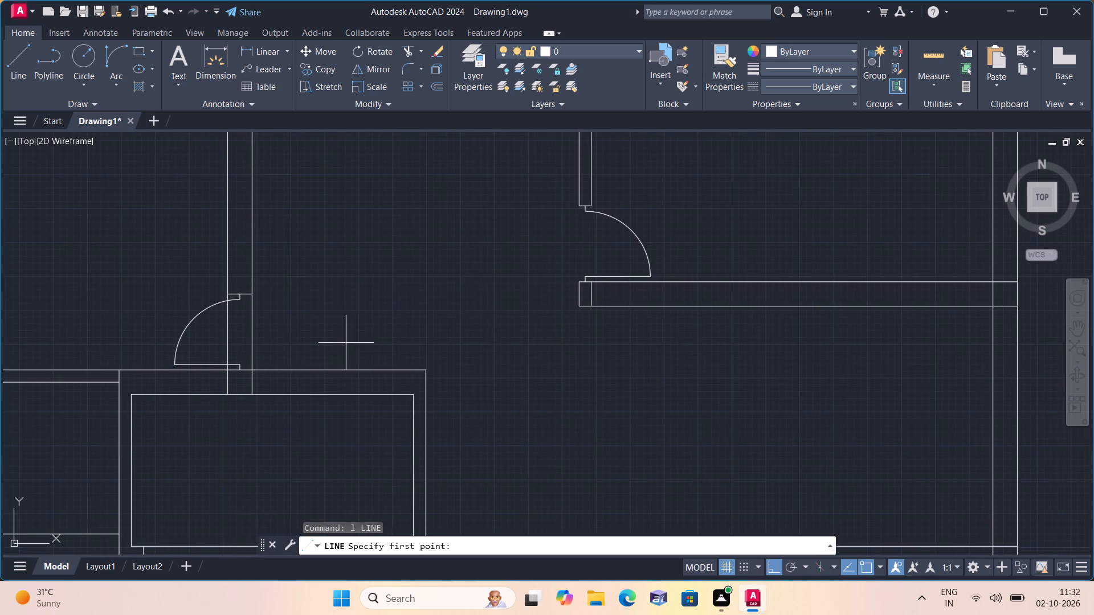
middle_drag(349, 285, 360, 256)
scroll(433, 462, up, 1)
click(428, 471)
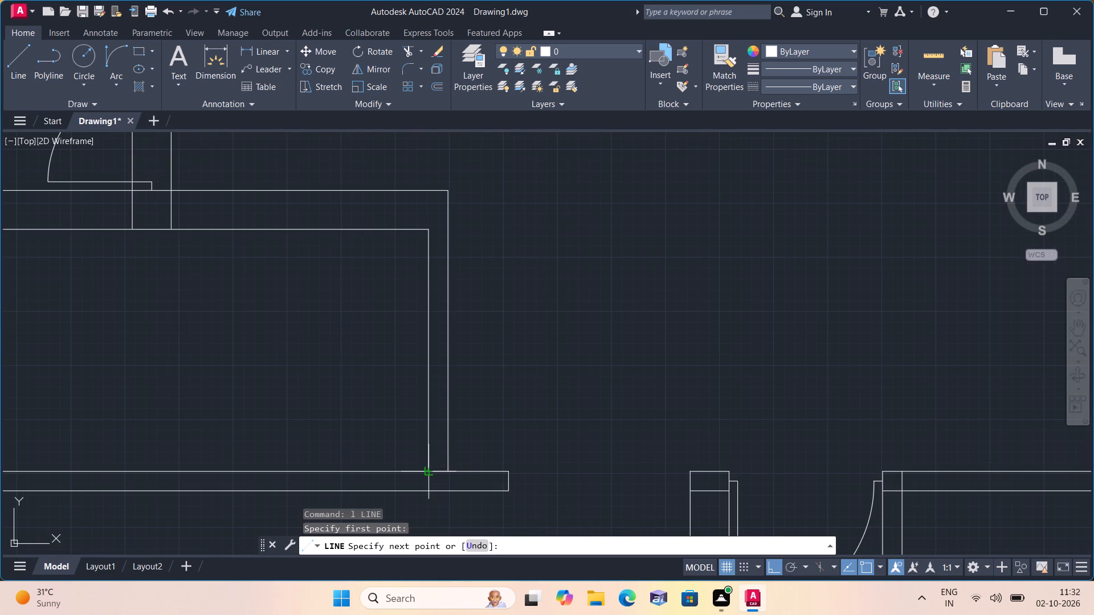
click(448, 471)
key(space)
Draw chained 2", 2' and 2" line segments north from the midpoint of the short line across the small central room's east wall.
key(space)
click(440, 471)
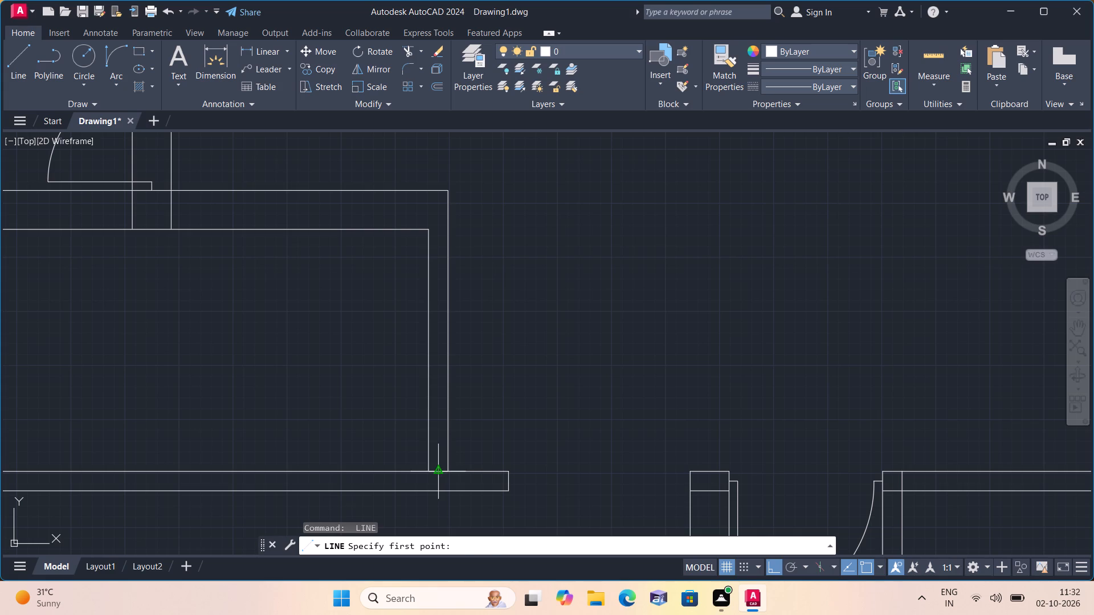
key(2)
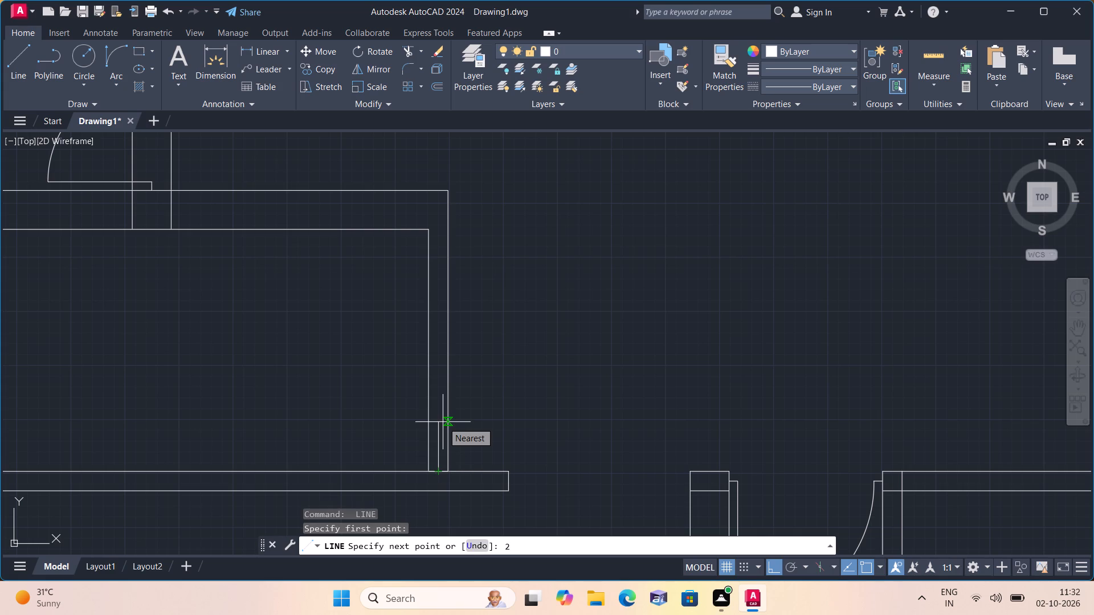
key(shift+quotedbl)
key(space)
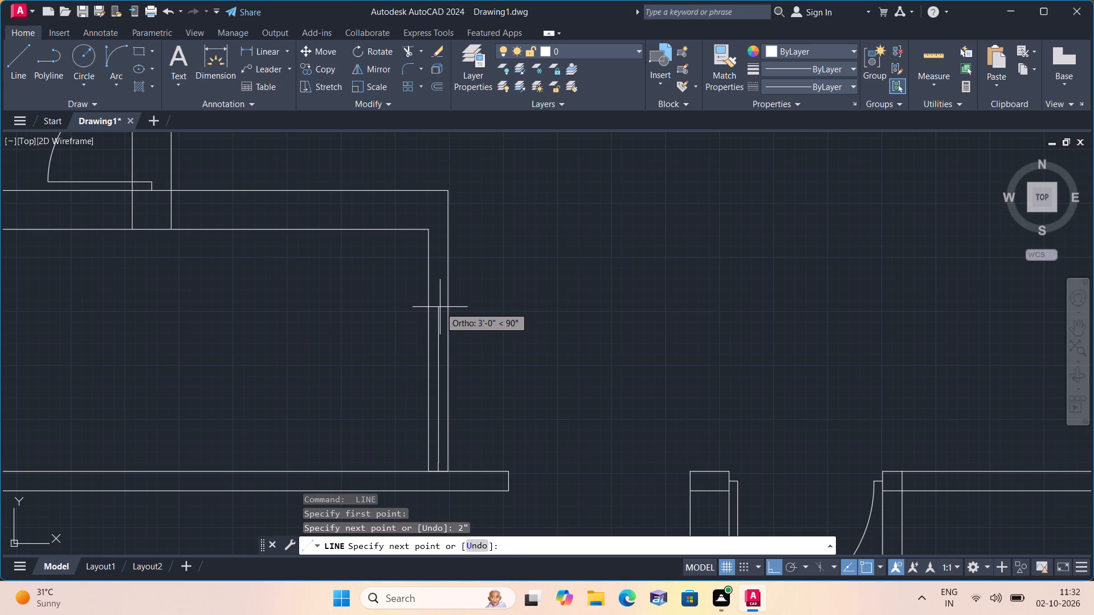
text(2')
key(space)
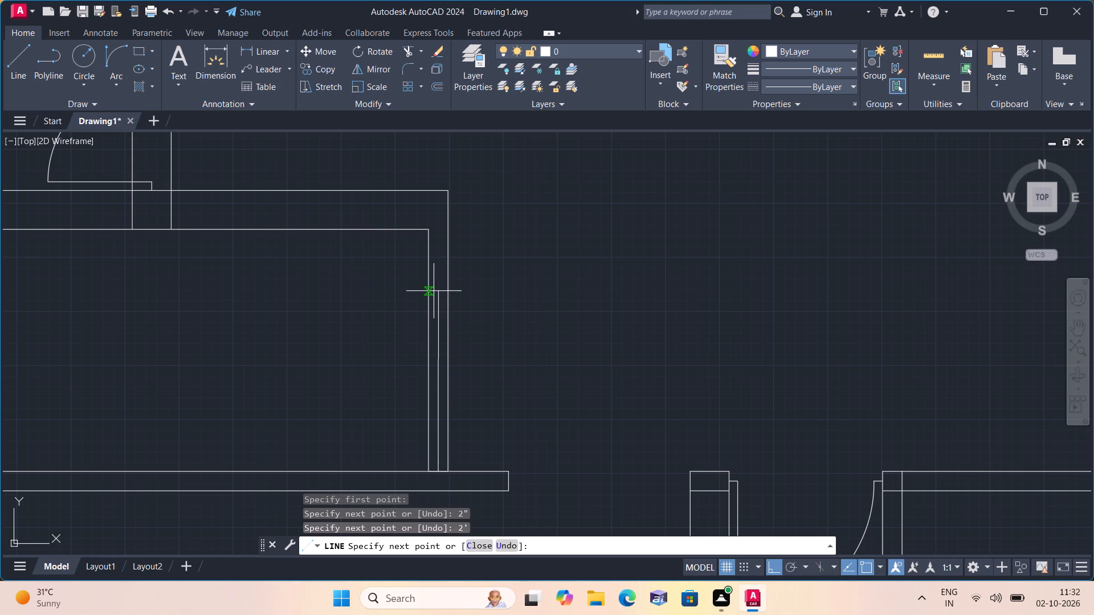
key(2)
key(shift+quotedbl)
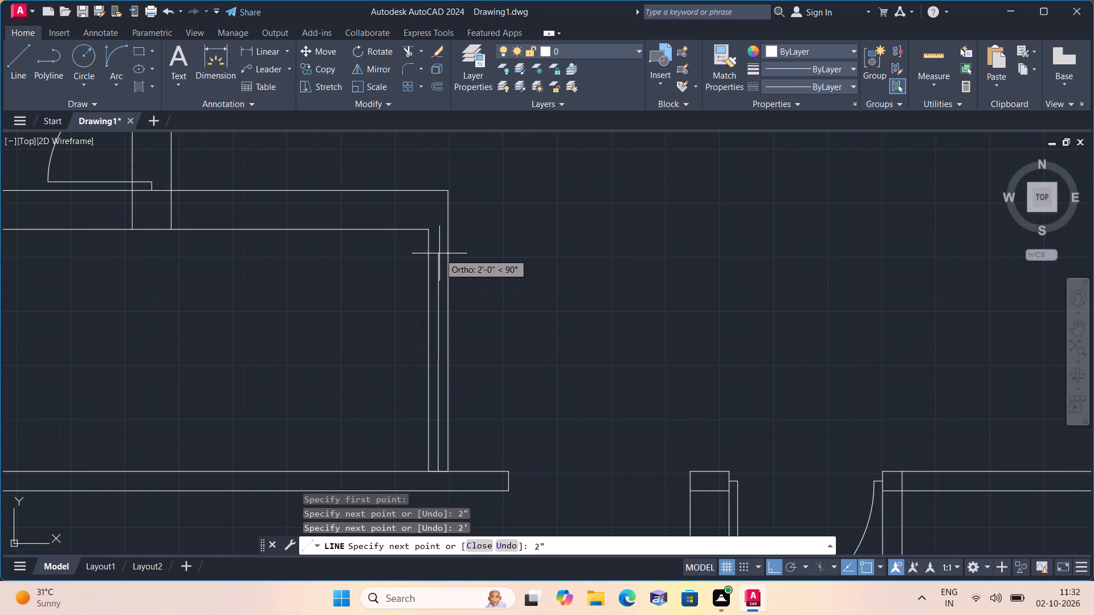
key(space)
Draw the opening's north jamb across the wall, with lines from the chain's upper end to the east and west wall faces.
scroll(439, 362, up, 2)
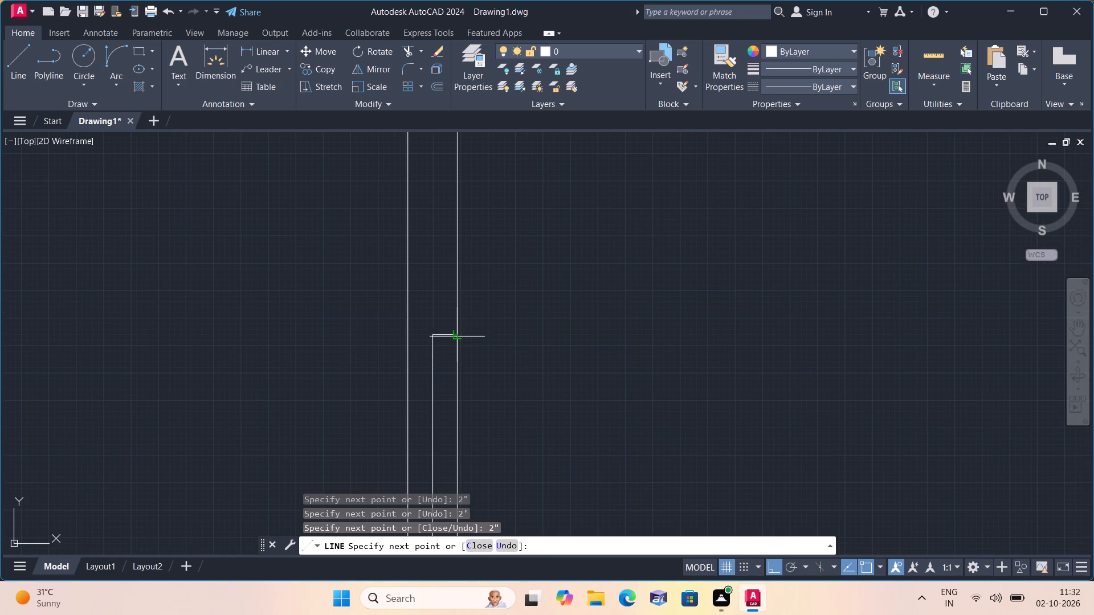
click(462, 333)
key(space)
scroll(430, 335, up, 1)
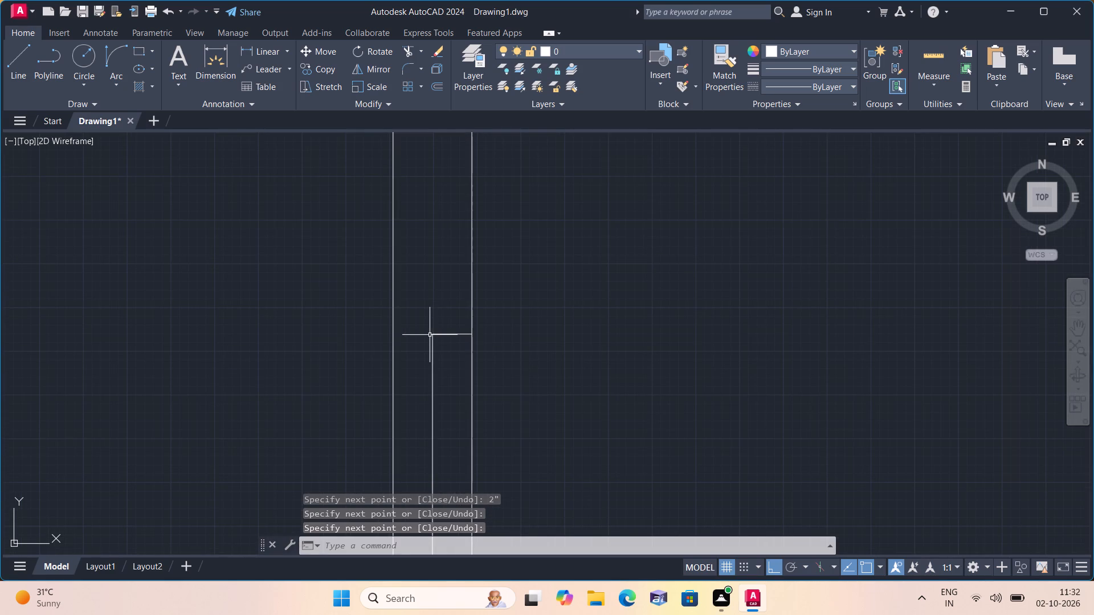
key(space)
click(435, 335)
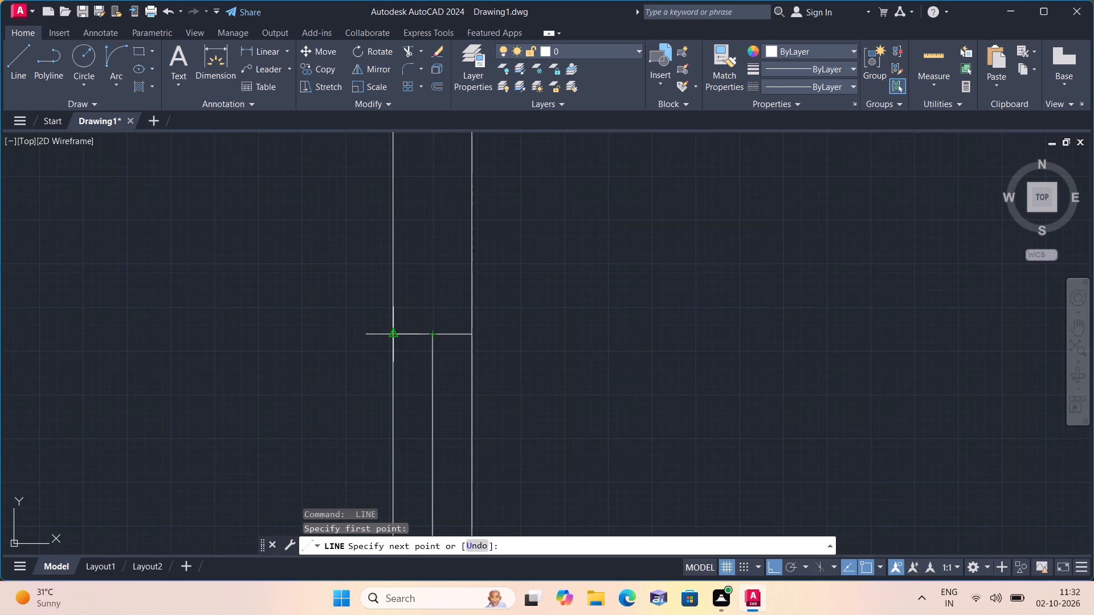
click(390, 332)
key(space)
scroll(390, 332, down, 3)
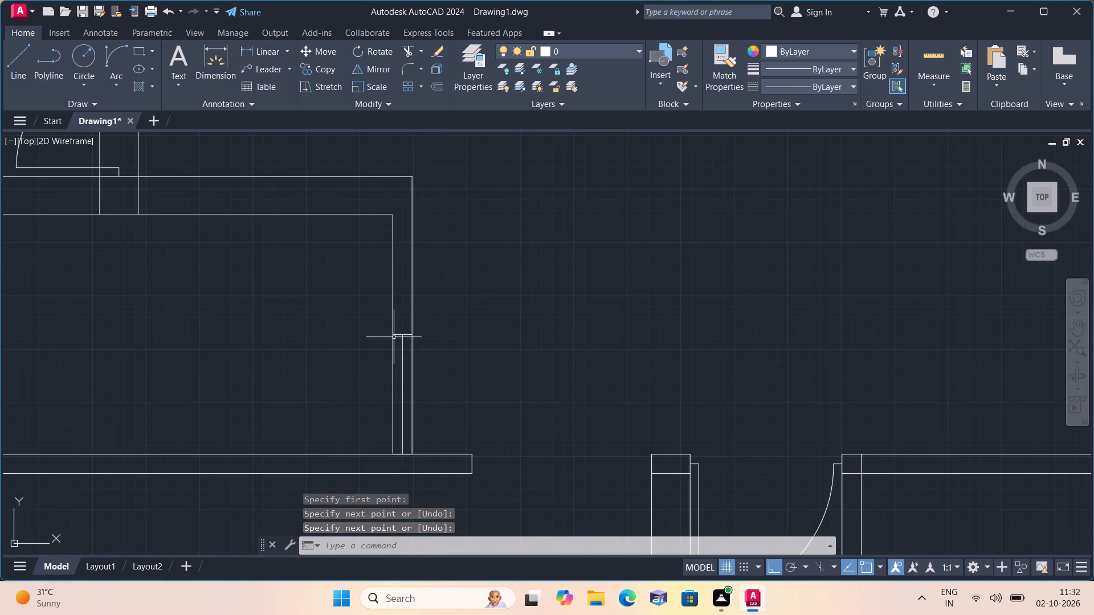
Erase the 2' middle segment of the chain and the short line across the wall's base, leaving the two 2" stubs.
scroll(401, 345, up, 2)
click(401, 345)
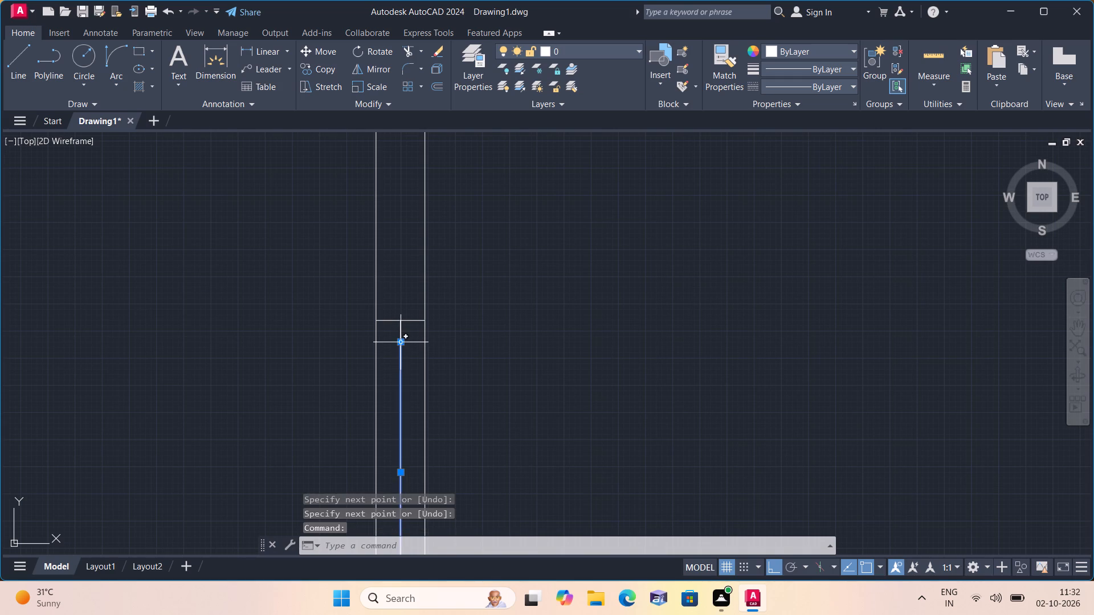
scroll(413, 356, down, 1)
middle_drag(424, 362, 483, 293)
scroll(435, 434, up, 1)
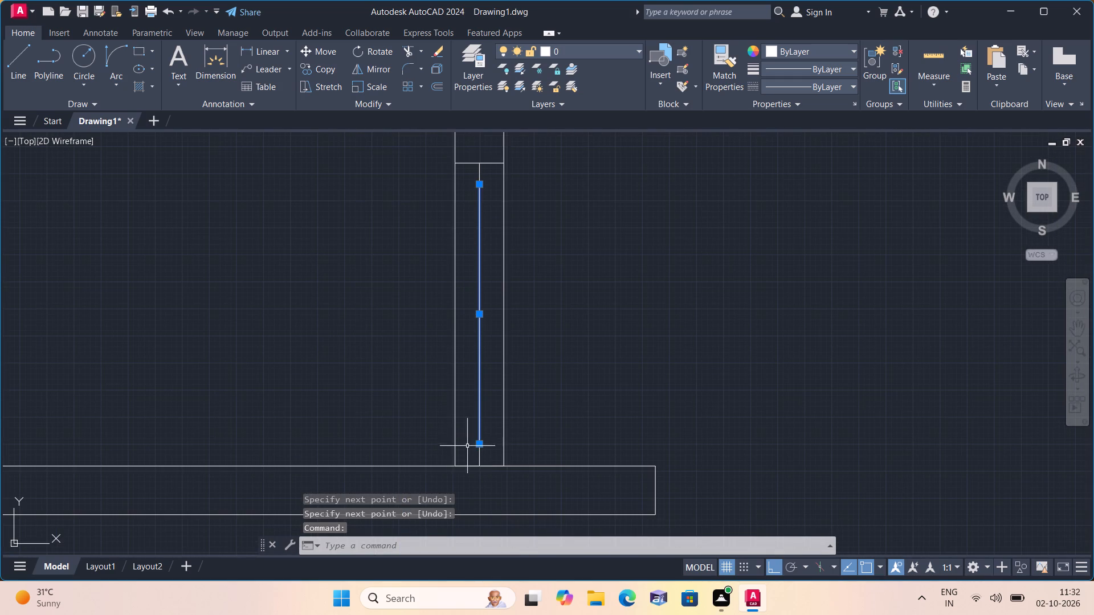
click(494, 465)
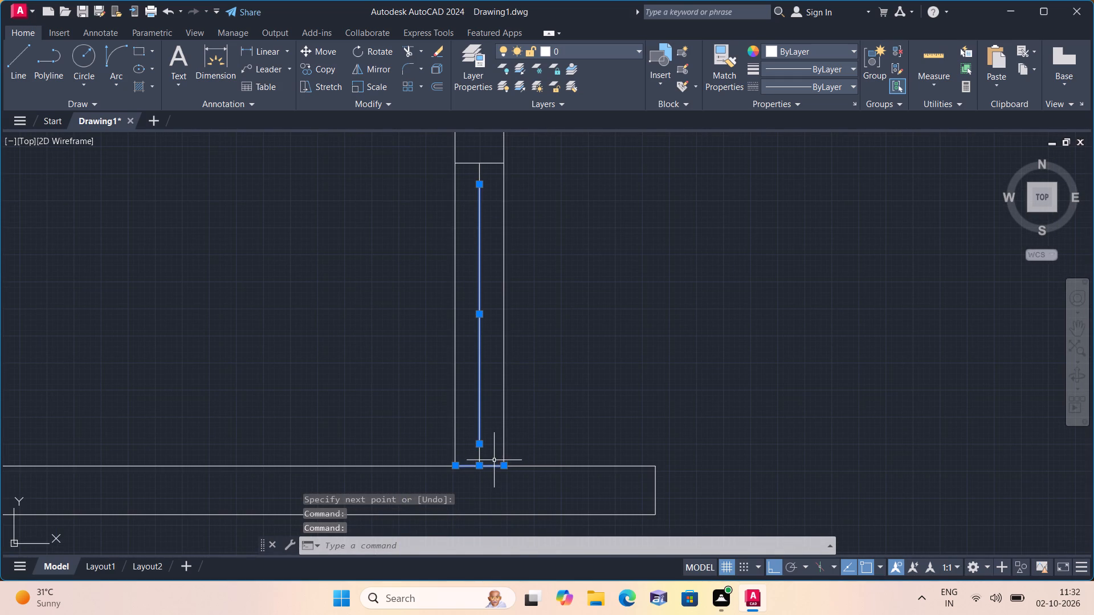
key(Delete)
Draw a 2' door-leaf line west from the top of the south stub in the central room's east wall.
scroll(448, 452, down, 2)
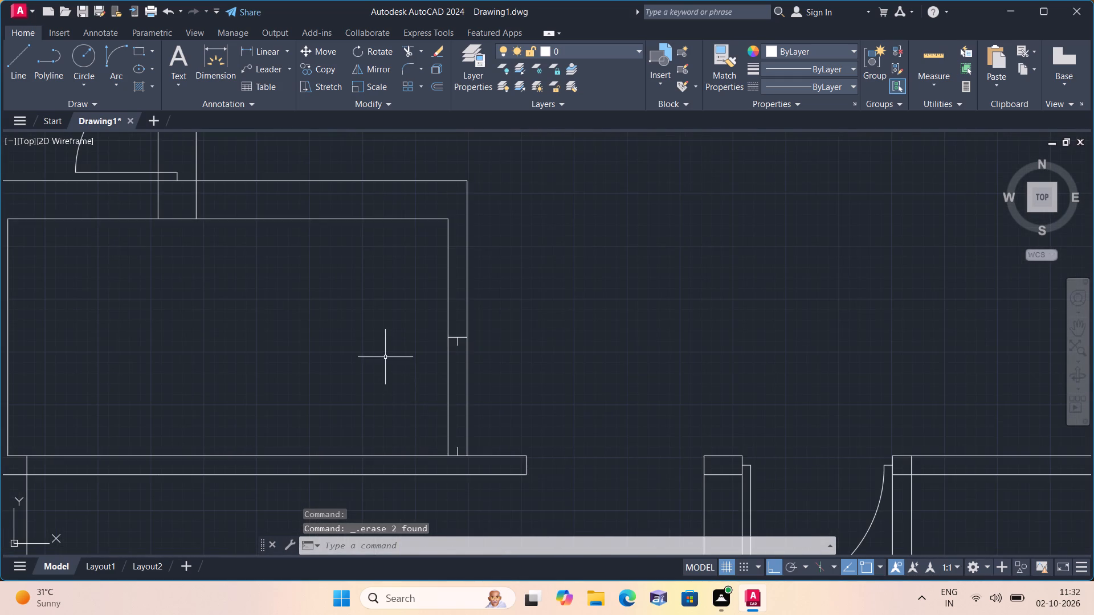
scroll(385, 358, down, 1)
middle_drag(385, 358, 444, 430)
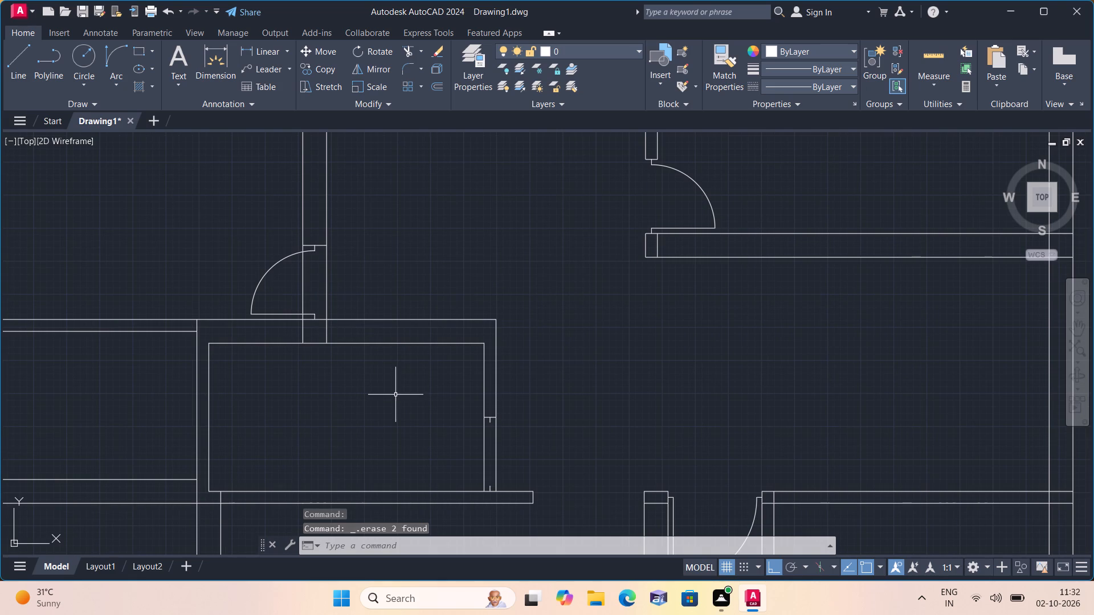
key(l)
key(space)
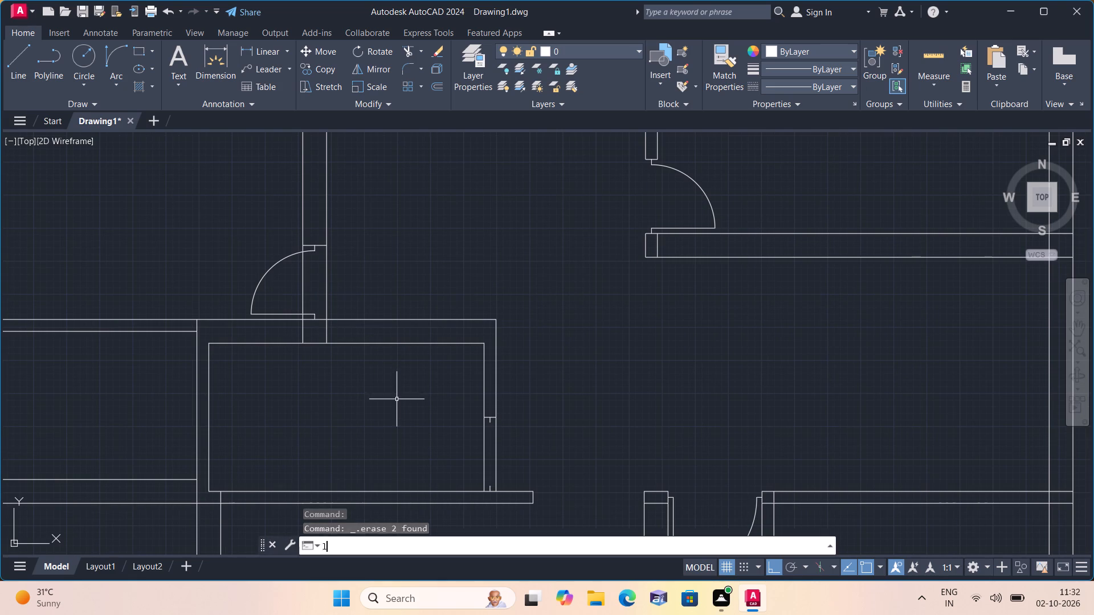
scroll(468, 494, up, 2)
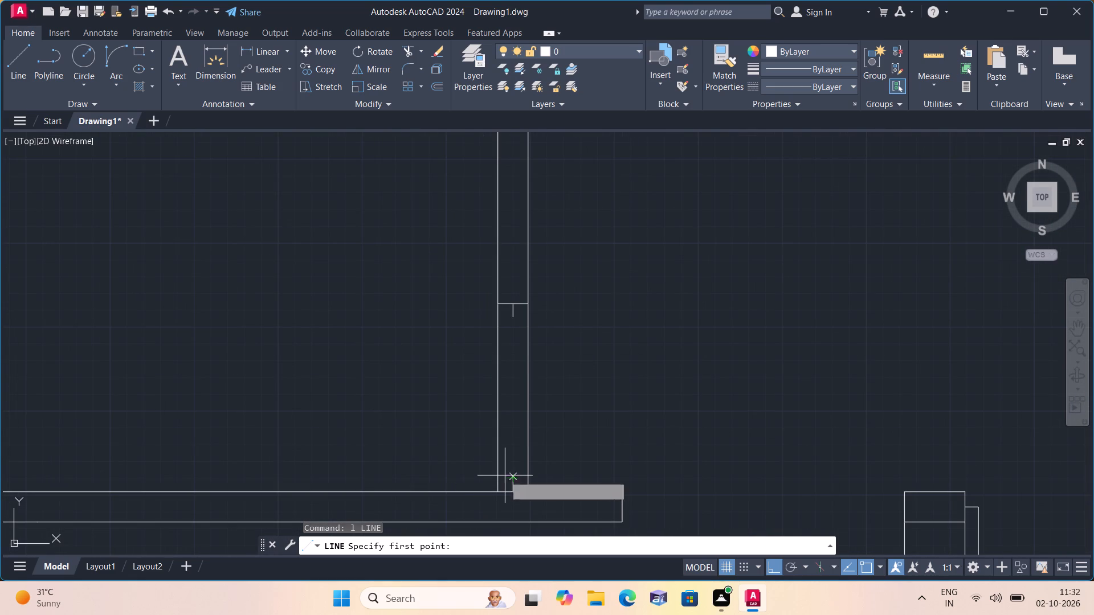
click(512, 479)
scroll(439, 462, down, 1)
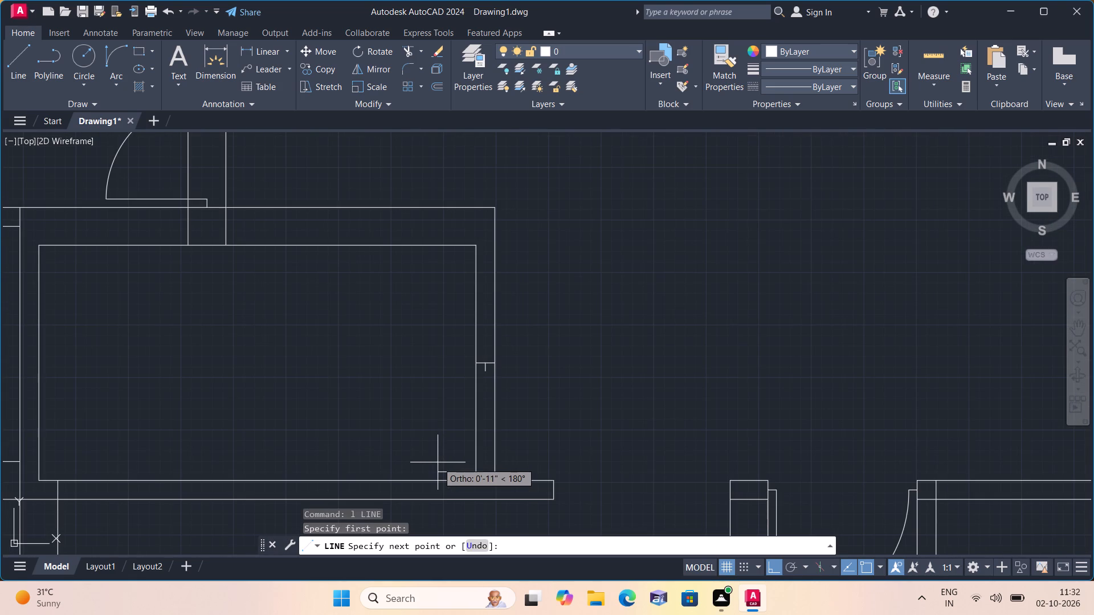
text(2')
key(space)
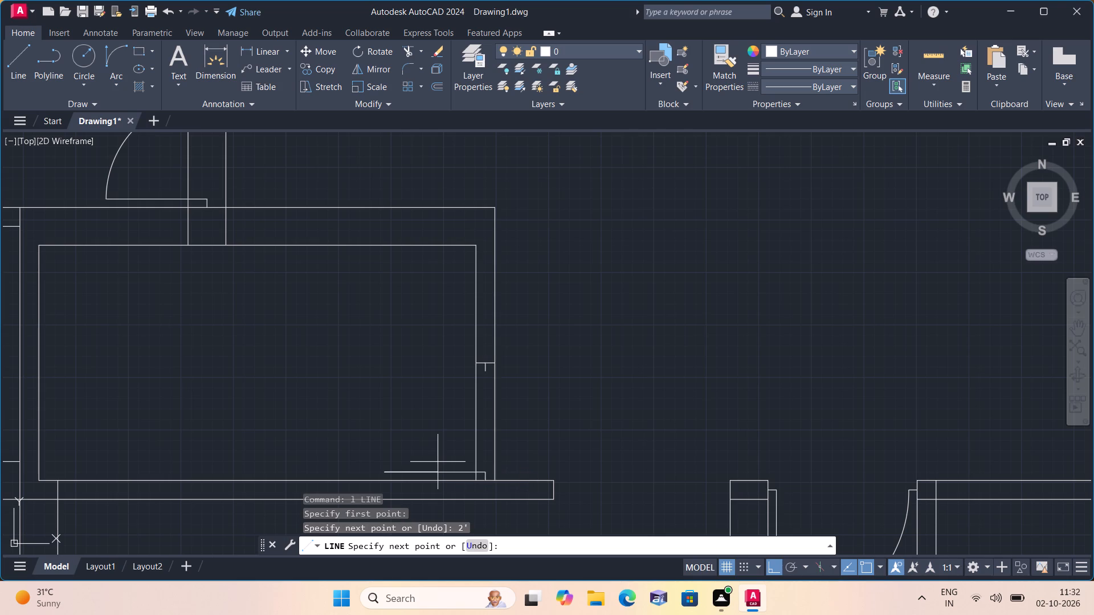
key(Escape)
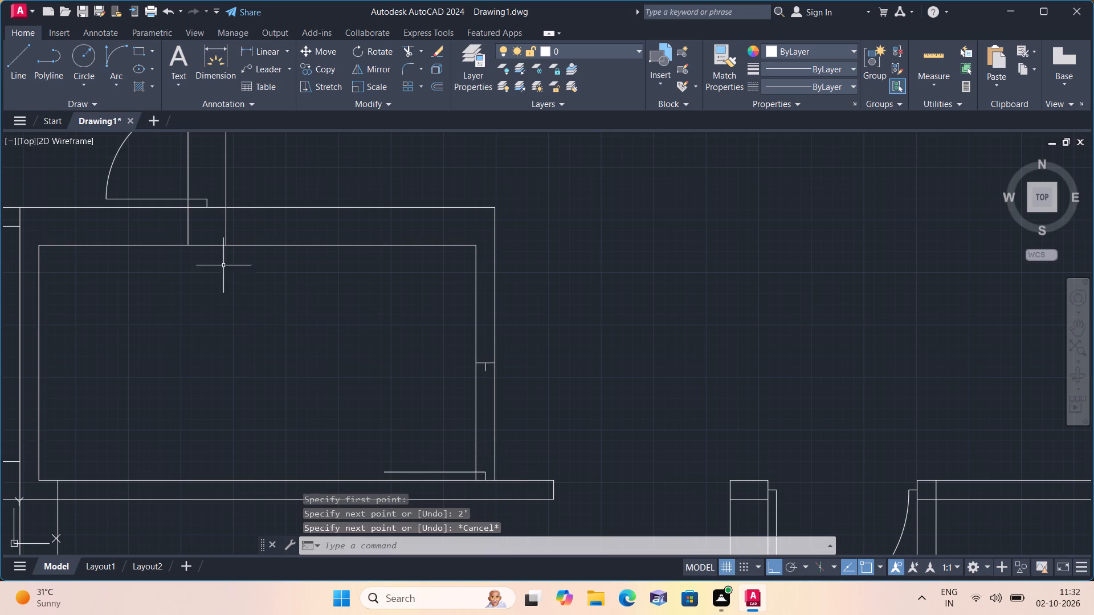
Draw the door's swing arc by start, end and direction from the leaf's west end to the north stub's lower end.
click(116, 85)
click(155, 261)
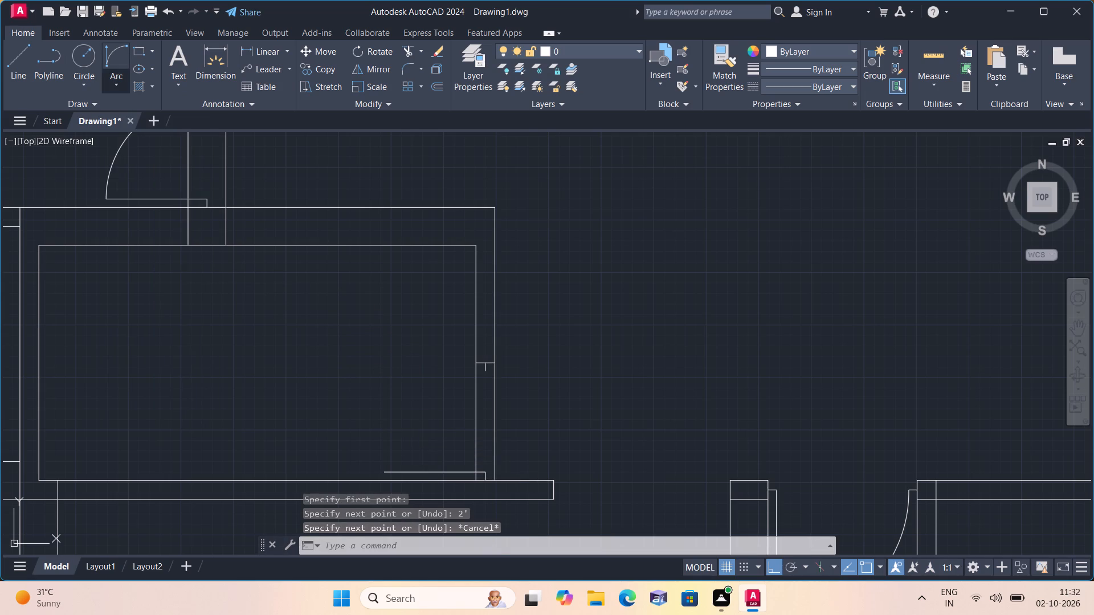
click(381, 473)
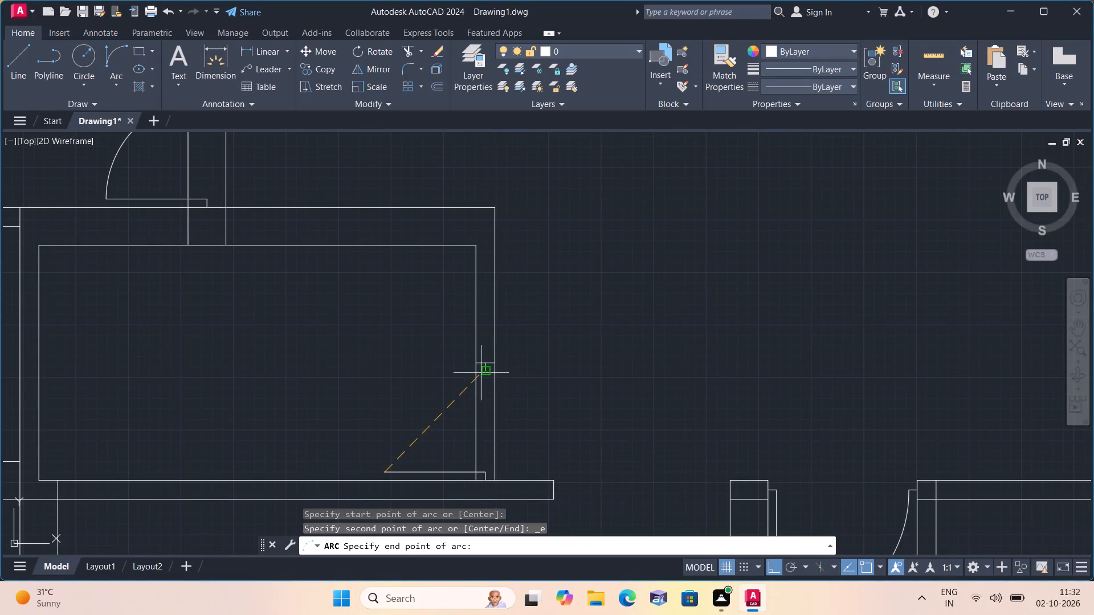
click(483, 372)
click(336, 350)
Trim both faces of the central room's east wall out of the door opening, including the leftover west-face pieces beside the two stubs.
scroll(336, 350, down, 1)
text(tr)
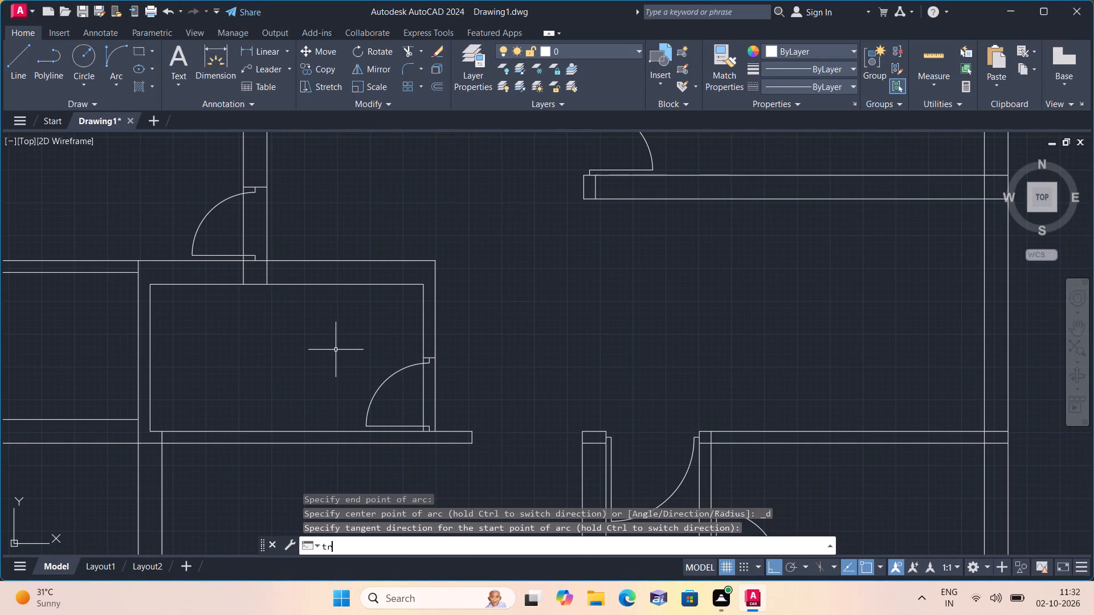
text(im)
key(space)
click(426, 391)
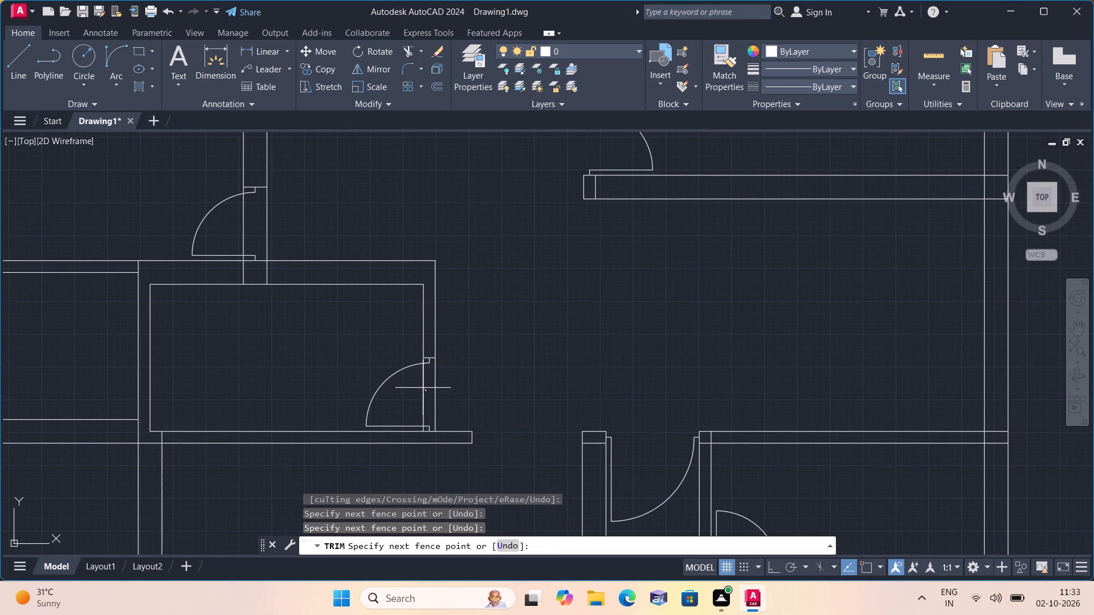
click(411, 386)
click(438, 386)
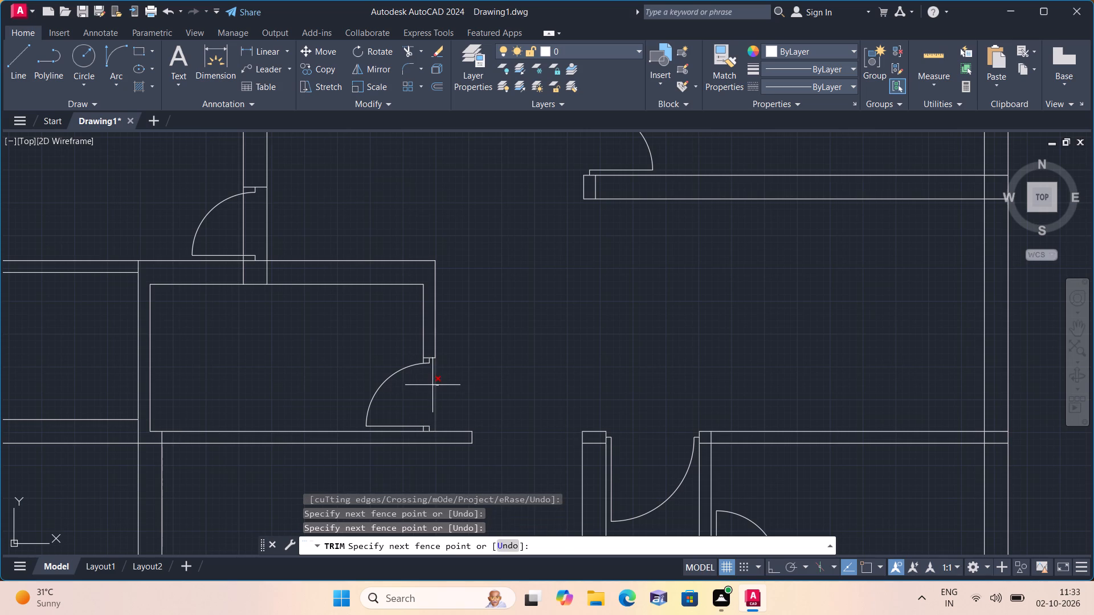
click(430, 385)
scroll(415, 429, up, 3)
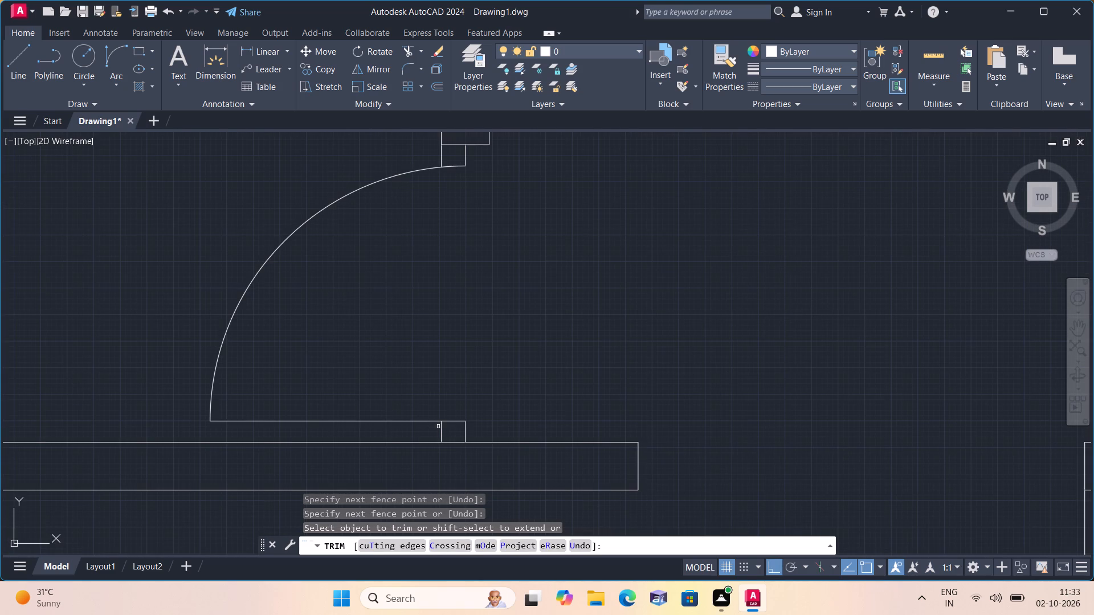
click(442, 430)
scroll(426, 182, down, 1)
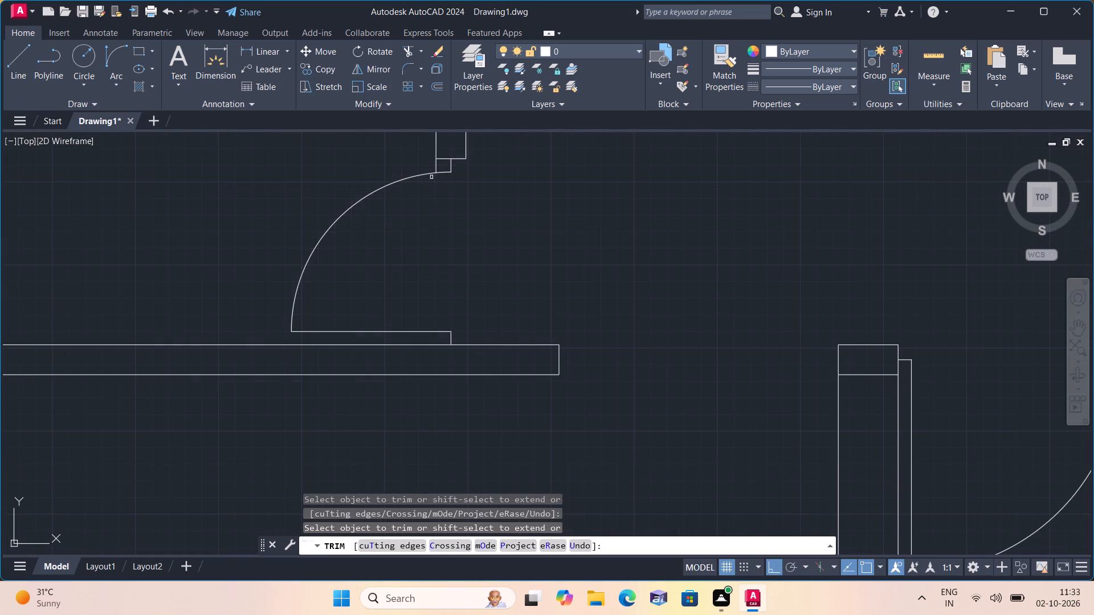
click(438, 165)
click(421, 165)
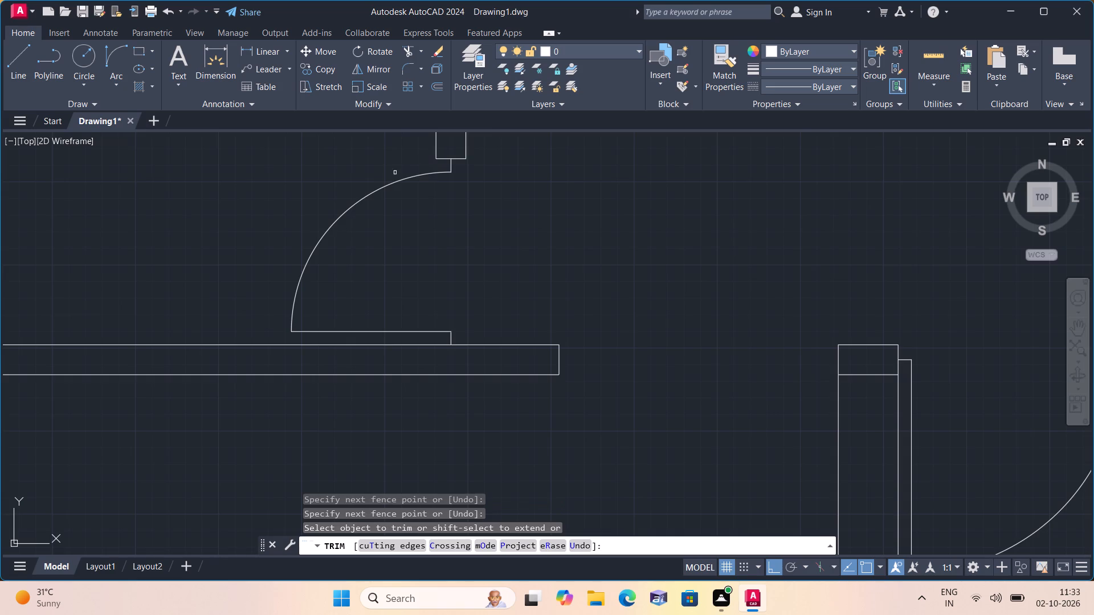
Trim both wall faces out of the door opening just north of the central room, including the west-face leftovers beside its stubs.
scroll(321, 200, down, 2)
middle_drag(230, 206, 286, 335)
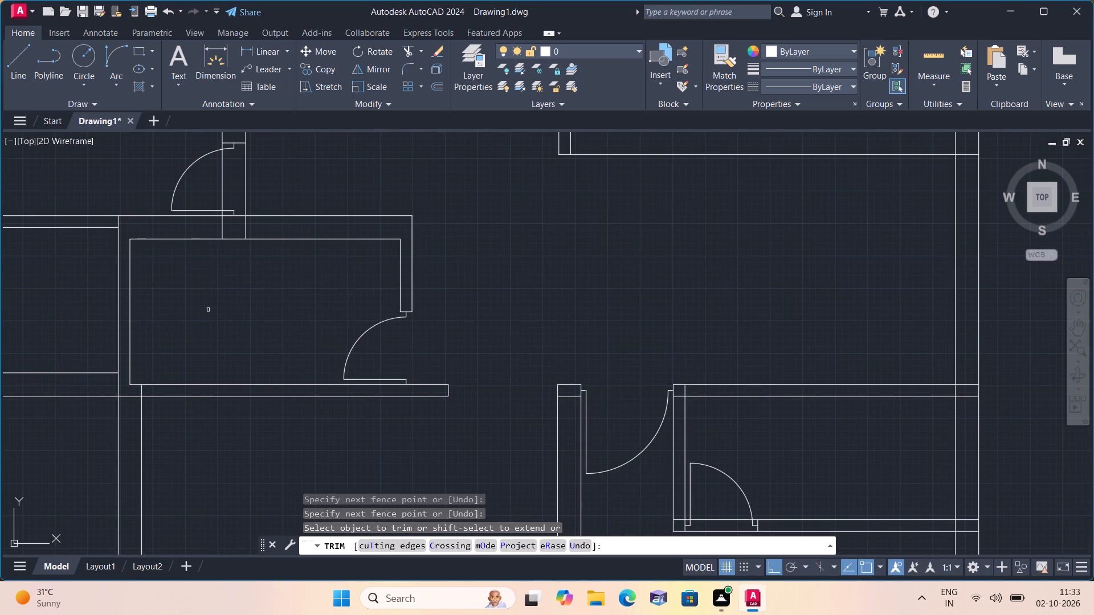
middle_drag(292, 268, 357, 388)
scroll(358, 387, up, 1)
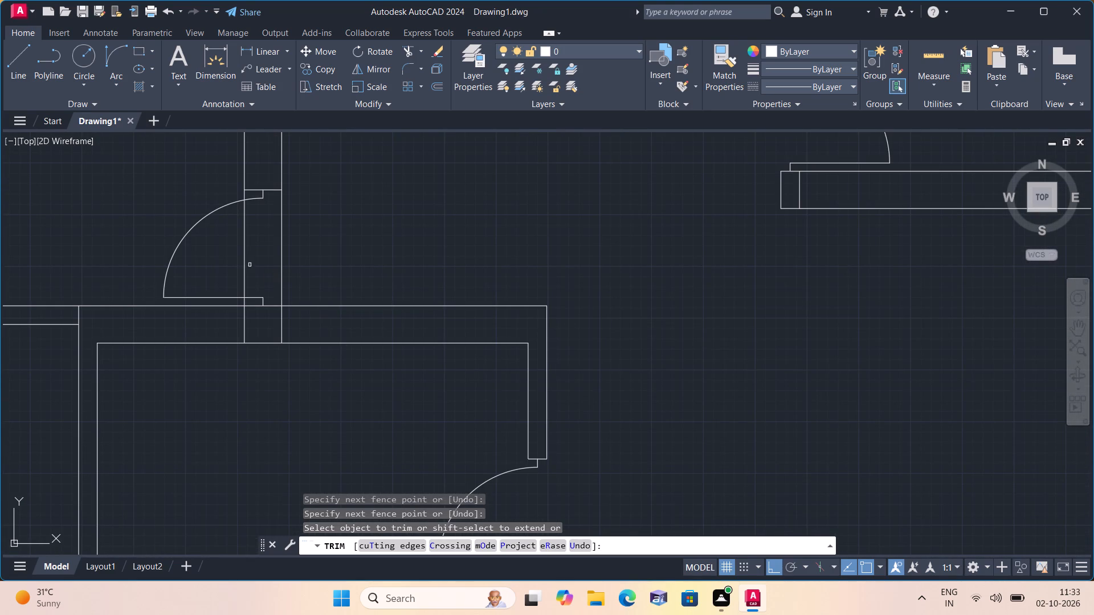
click(238, 259)
click(315, 261)
scroll(249, 300, up, 2)
click(236, 305)
scroll(231, 297, down, 2)
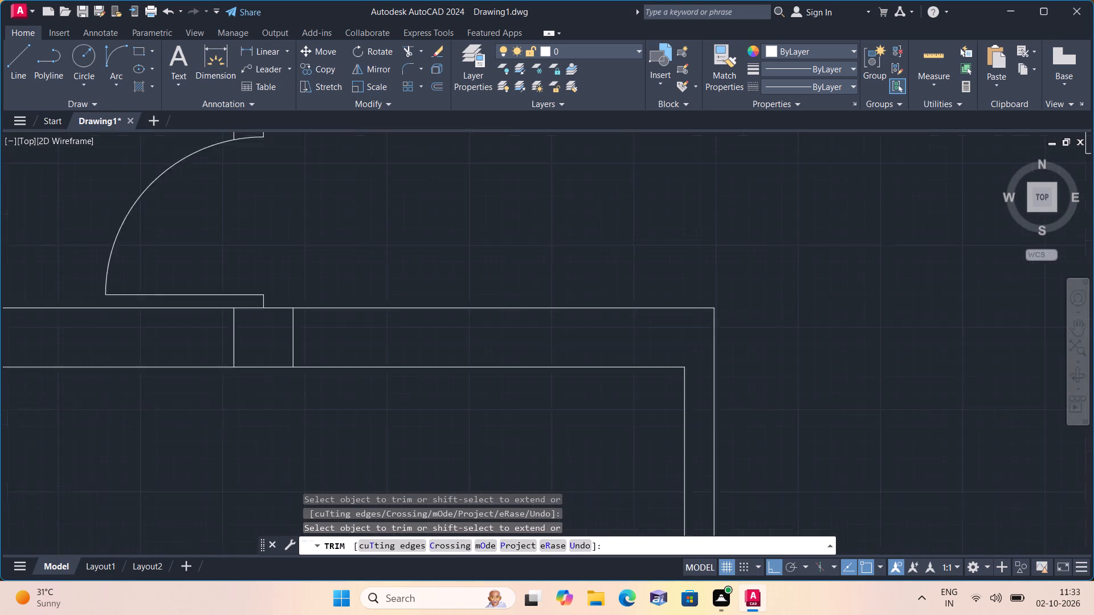
middle_drag(271, 237, 367, 354)
scroll(334, 315, up, 2)
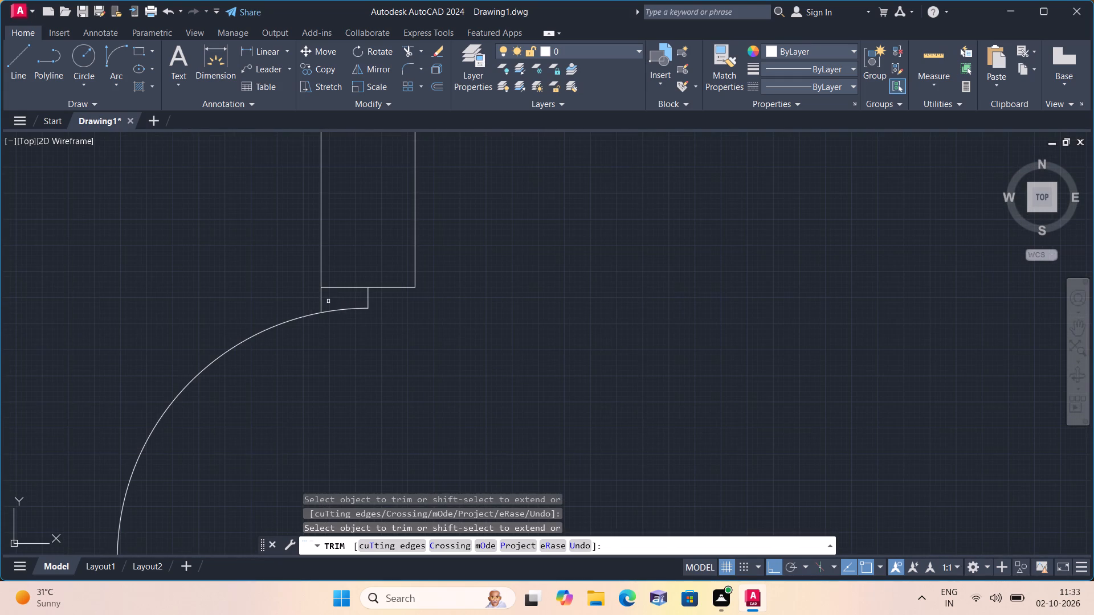
click(326, 301)
click(293, 296)
scroll(292, 290, down, 4)
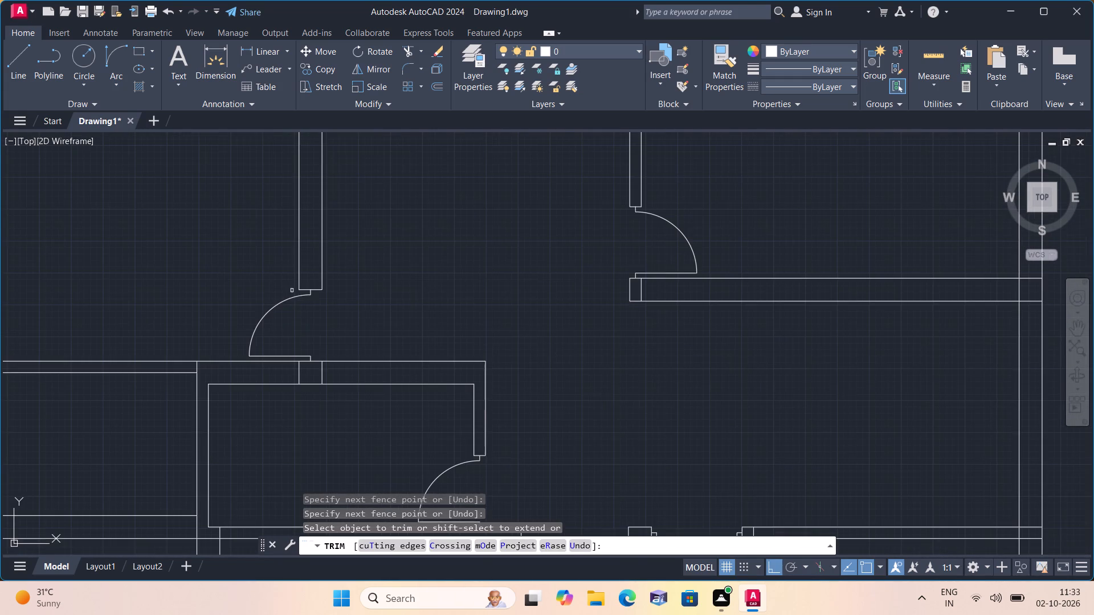
Draw a corner from the small room's south wall north to the adjoining west wall's upper-face level, then west to that face's end.
scroll(291, 292, down, 1)
scroll(215, 294, down, 1)
middle_drag(195, 292, 227, 329)
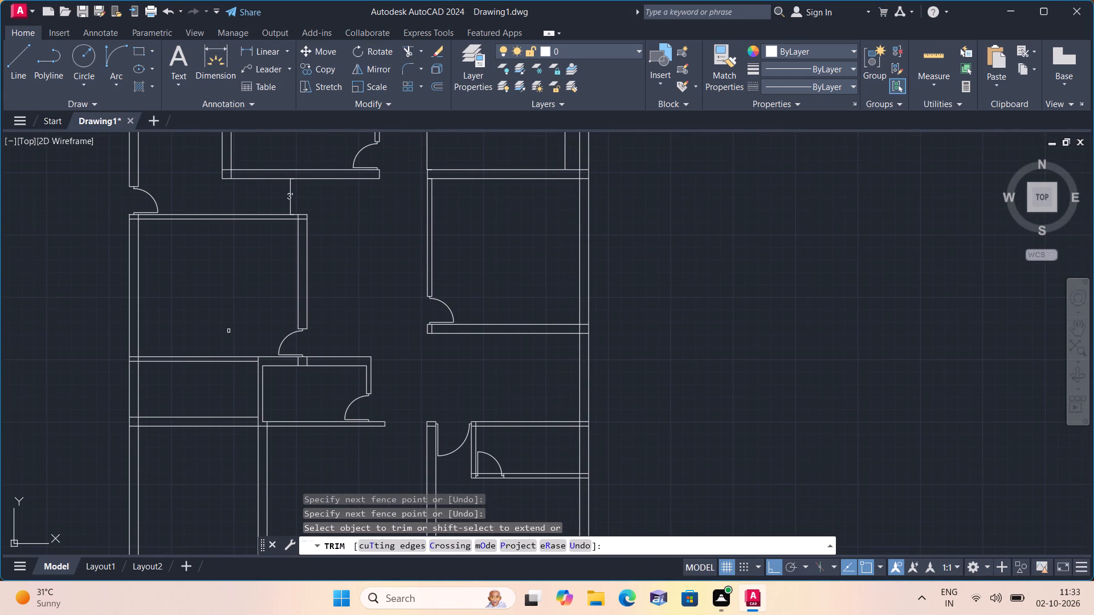
key(Escape)
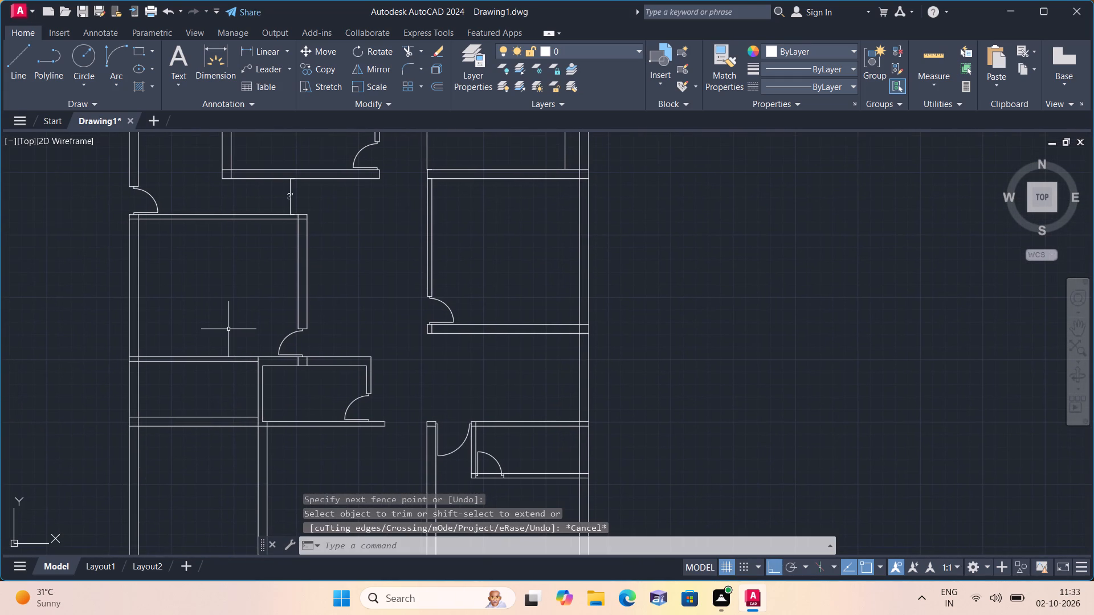
key(l)
key(space)
scroll(275, 417, up, 4)
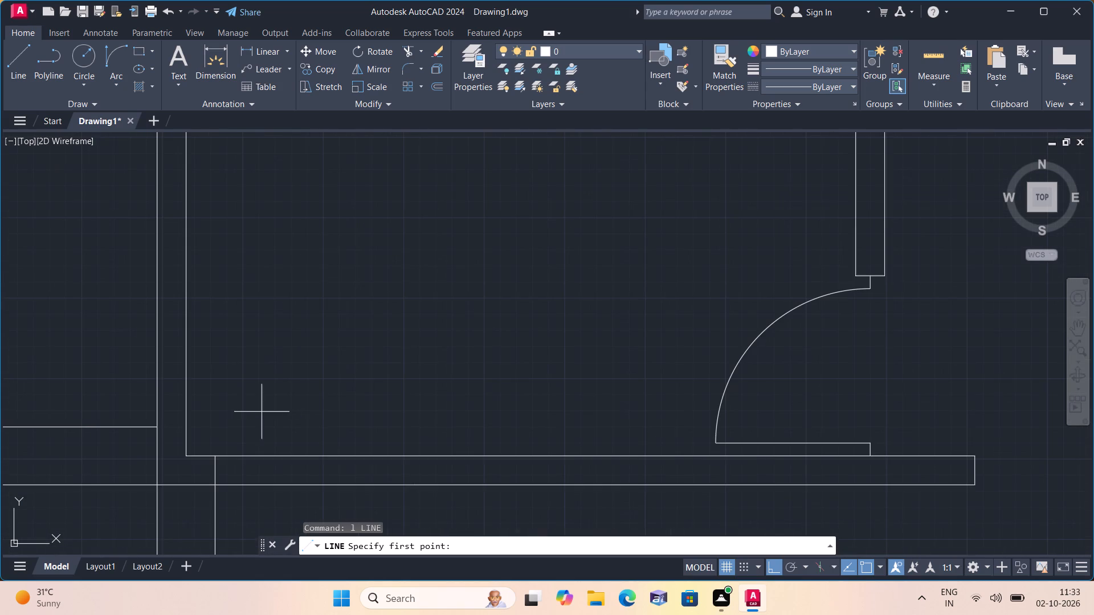
click(218, 456)
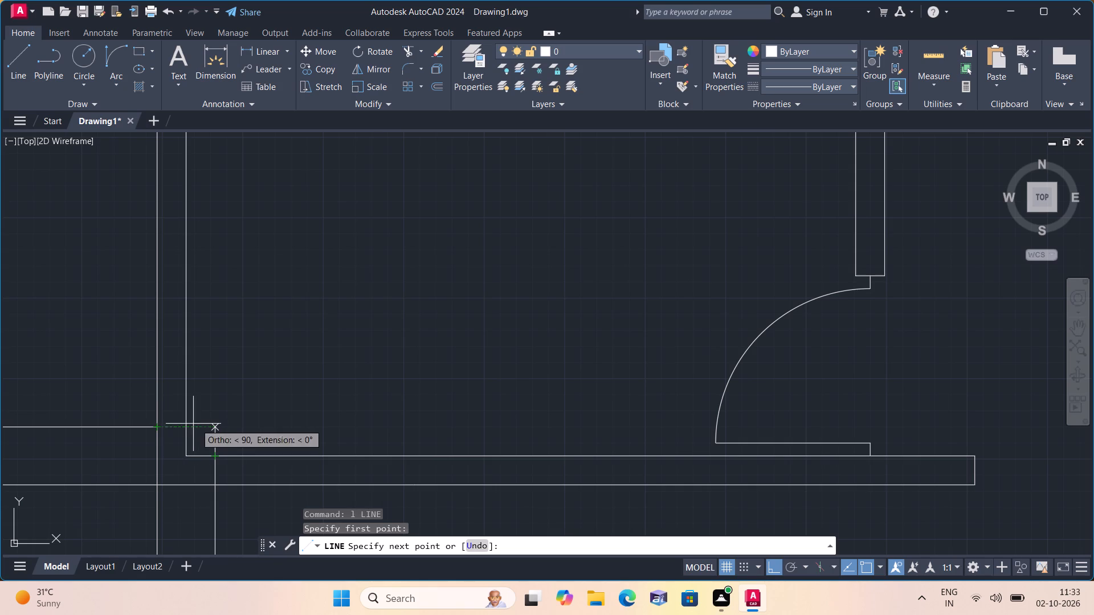
click(214, 426)
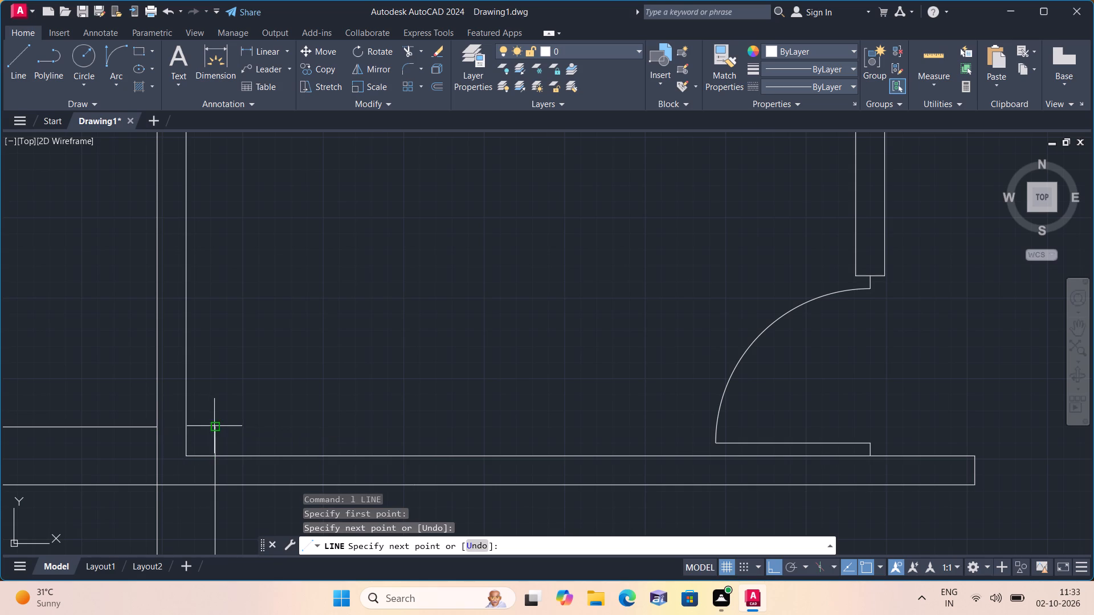
click(157, 427)
key(space)
Trim the small room's west-wall and south-wall line ends that fall inside the new southwest corner.
scroll(161, 424, down, 1)
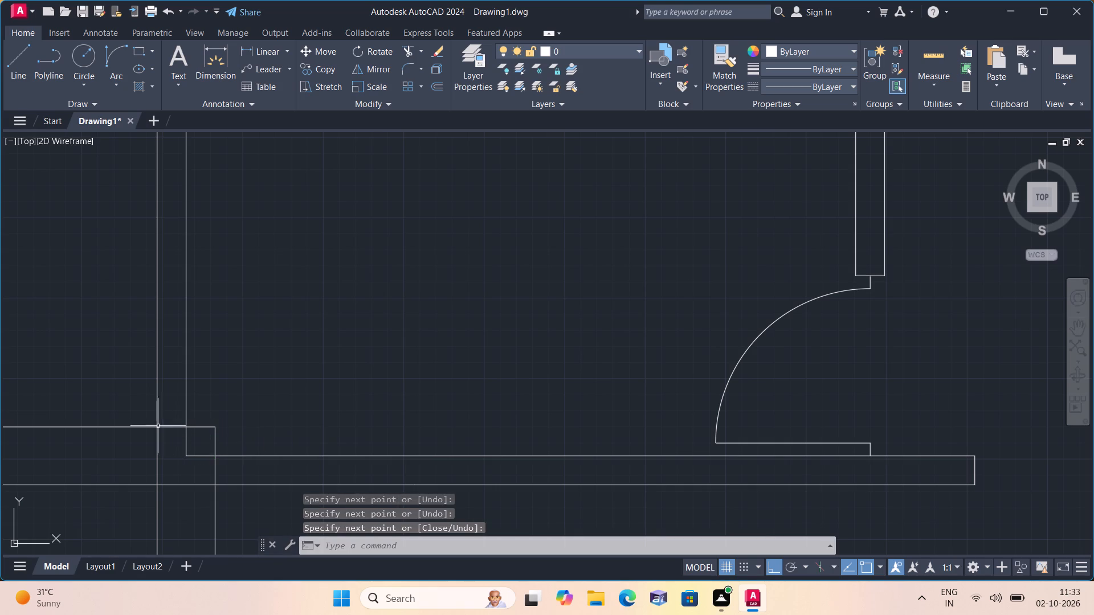
text(tr)
text(im)
key(space)
scroll(176, 440, up, 1)
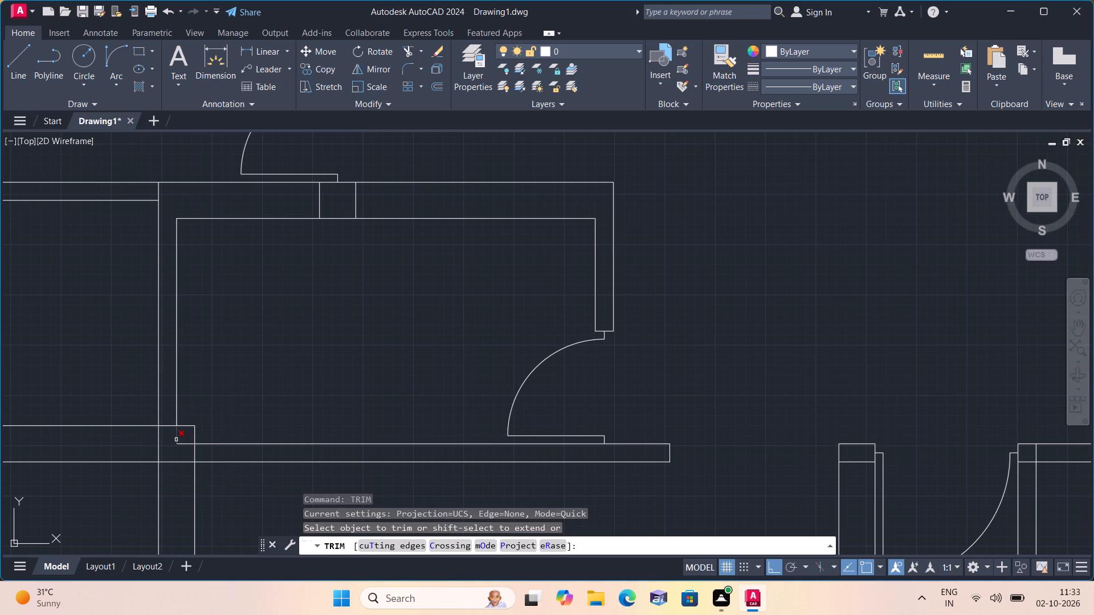
click(176, 440)
click(182, 448)
key(space)
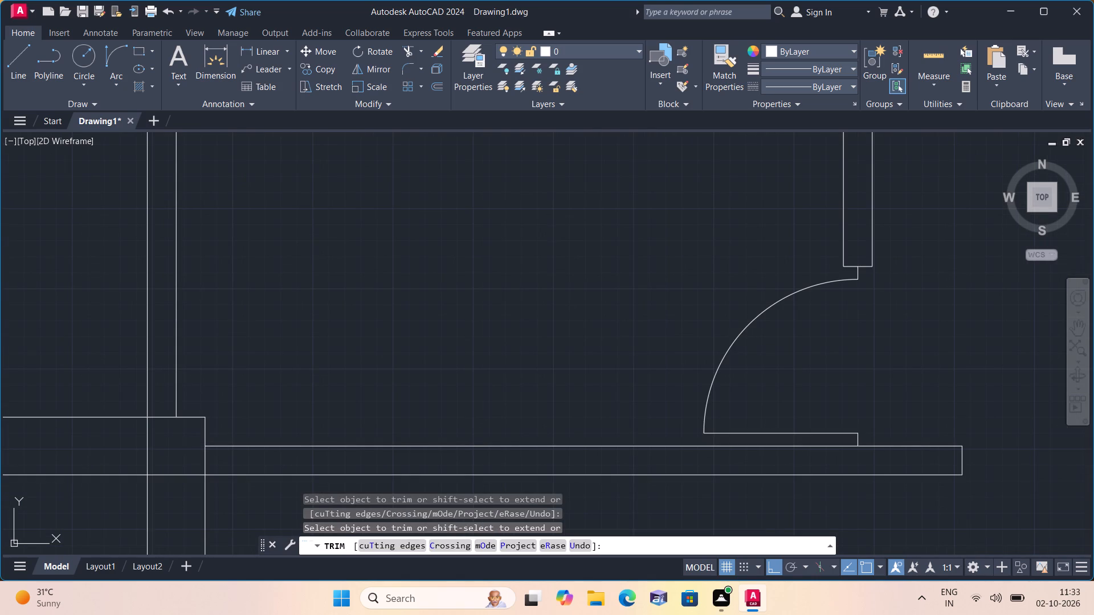
Look over the plan from the central rooms up to the north wall and its partition junctions.
scroll(182, 447, down, 3)
middle_drag(154, 408, 249, 387)
scroll(239, 389, down, 1)
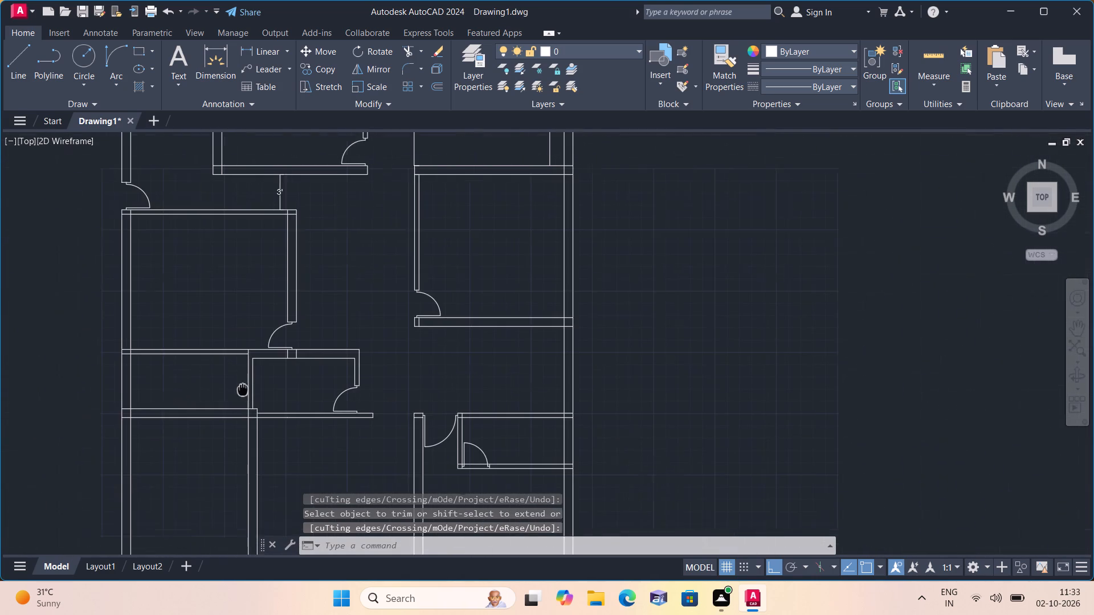
middle_drag(249, 387, 255, 384)
scroll(255, 383, down, 1)
scroll(133, 413, up, 2)
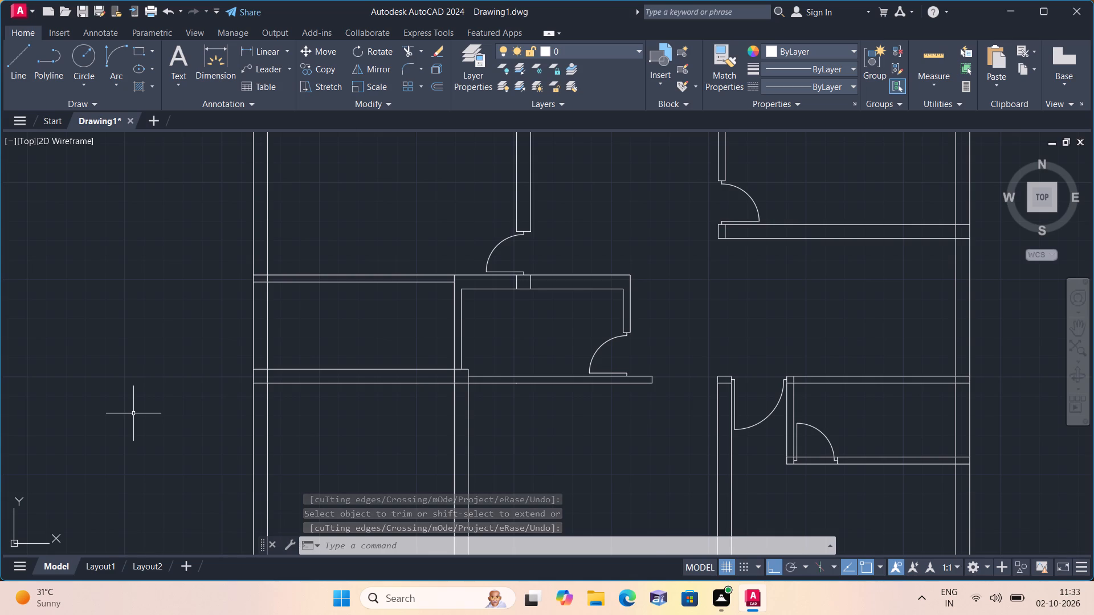
scroll(133, 413, down, 1)
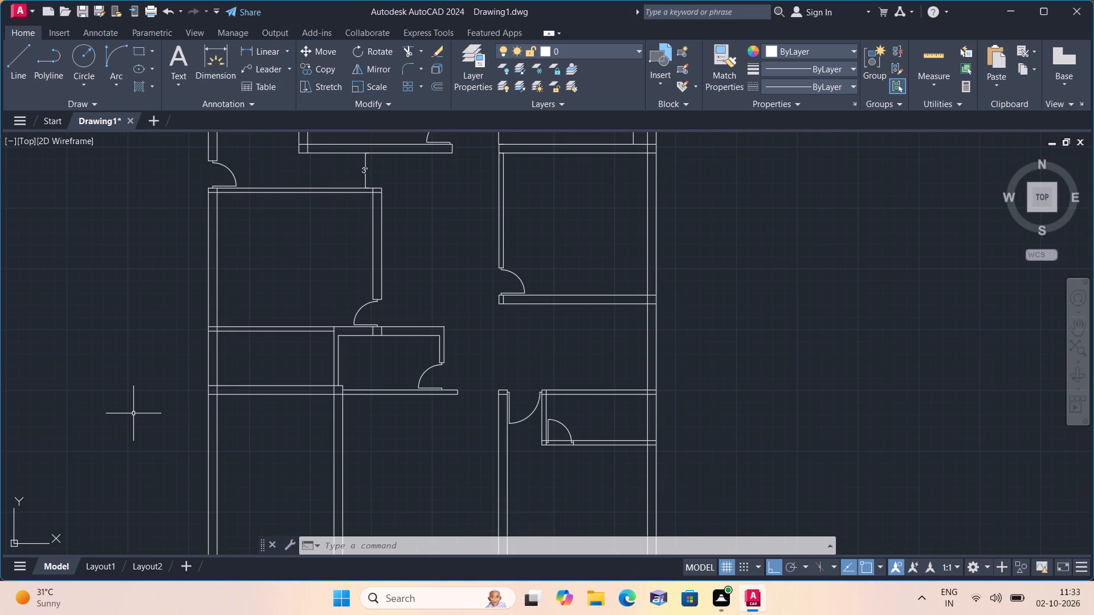
scroll(133, 413, up, 1)
scroll(133, 413, down, 1)
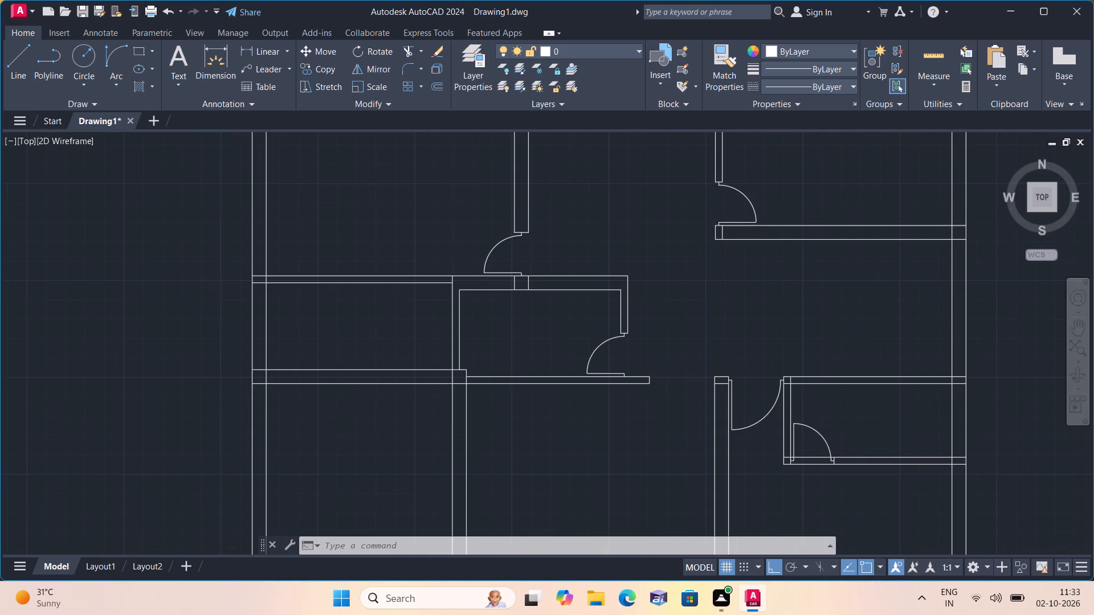
scroll(133, 413, down, 1)
scroll(133, 413, up, 1)
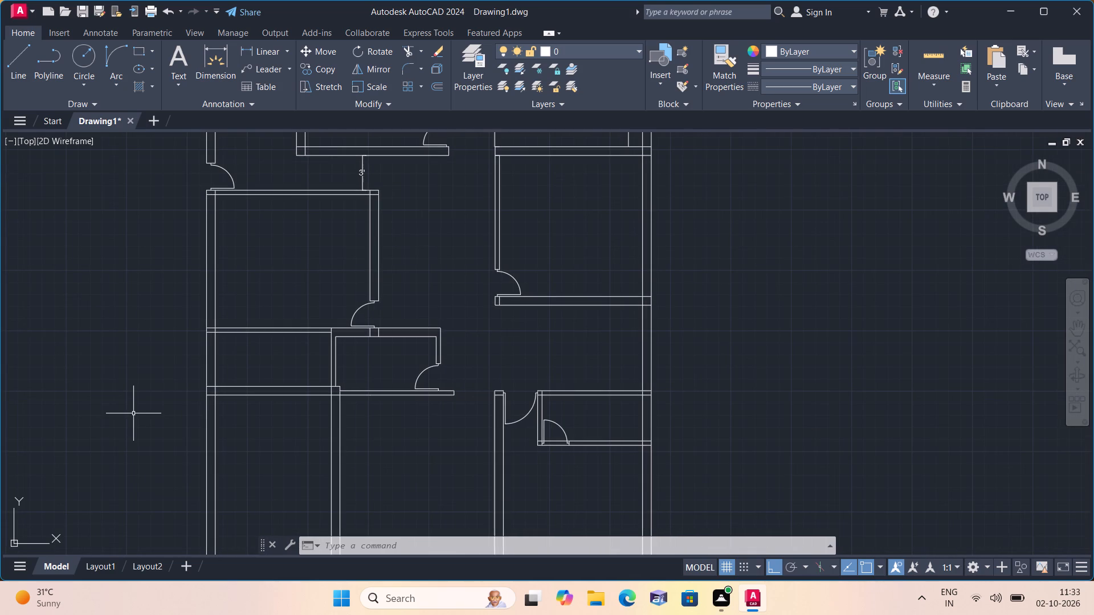
scroll(133, 413, down, 1)
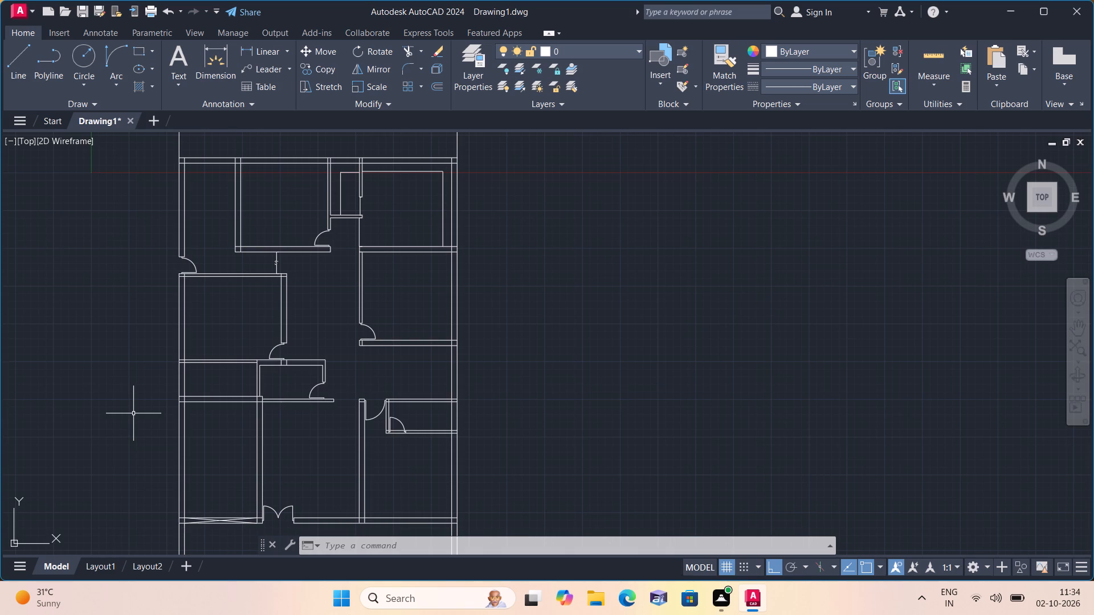
middle_drag(203, 348, 313, 481)
scroll(203, 348, down, 1)
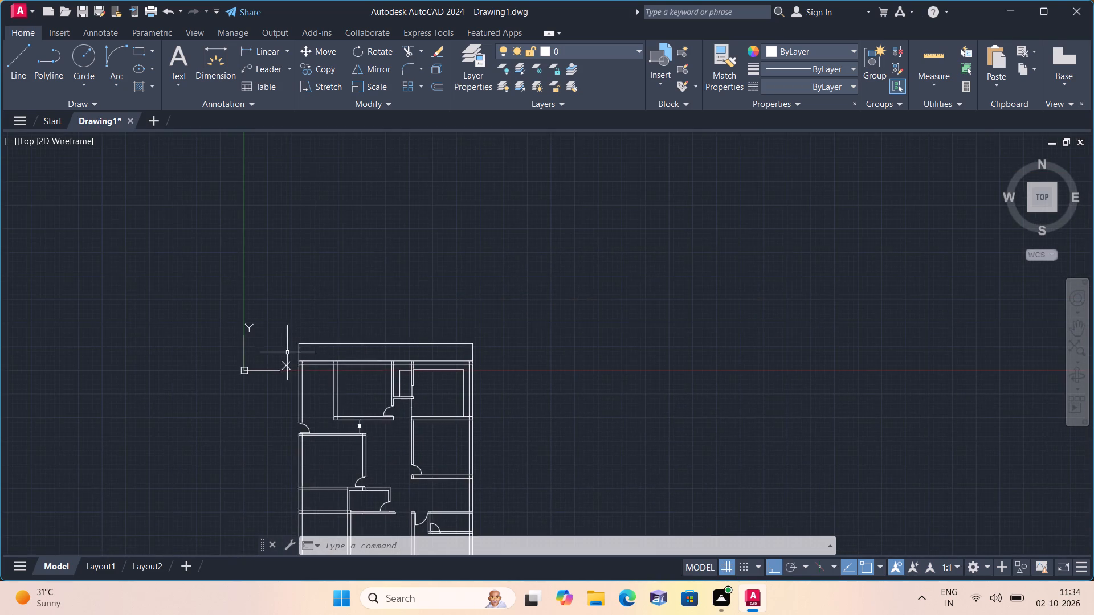
scroll(286, 334, up, 2)
scroll(324, 434, up, 2)
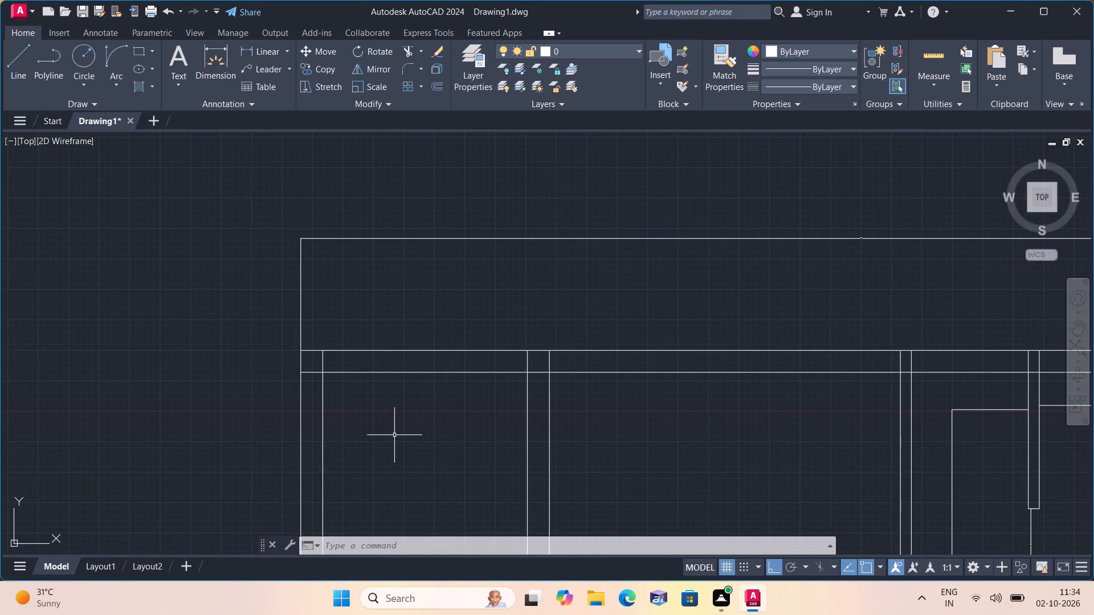
middle_drag(393, 436, 358, 378)
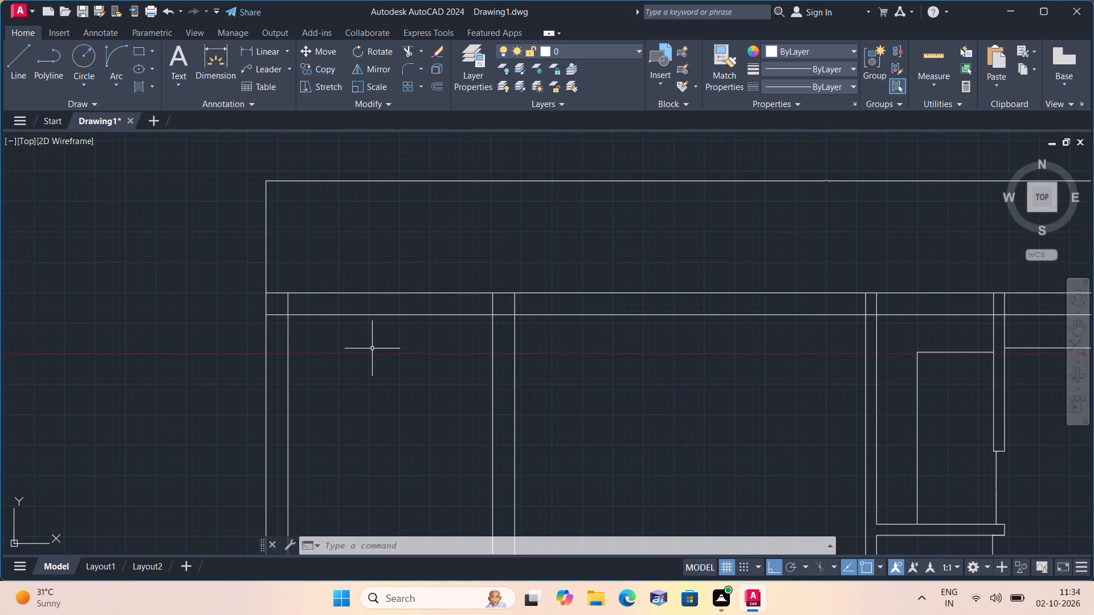
scroll(365, 338, up, 1)
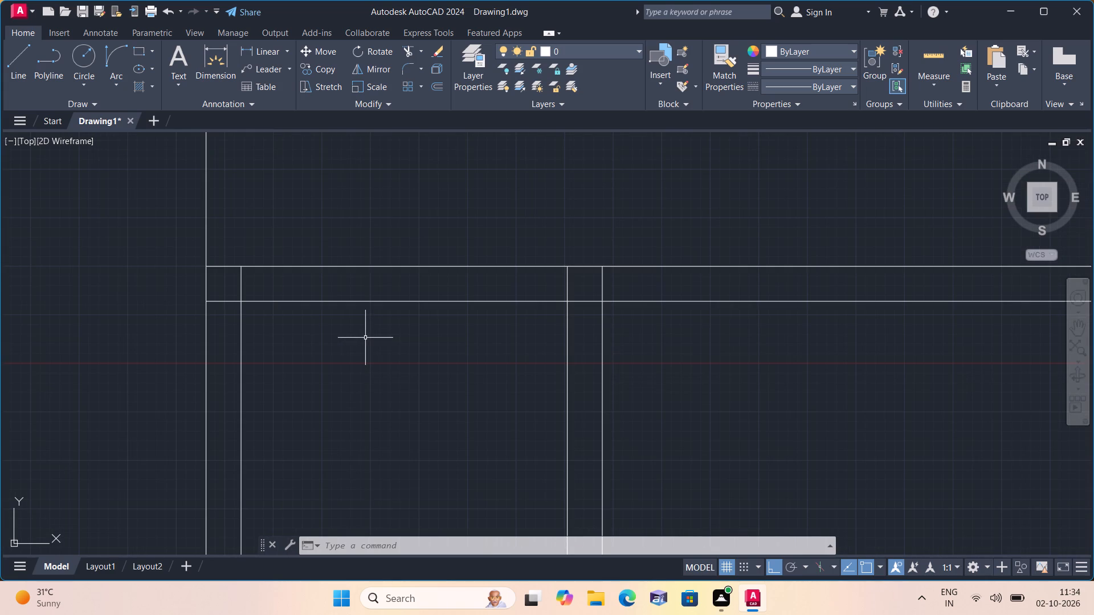
middle_drag(523, 360, 456, 319)
scroll(492, 354, down, 1)
scroll(455, 313, down, 1)
scroll(609, 350, down, 1)
middle_drag(603, 349, 589, 346)
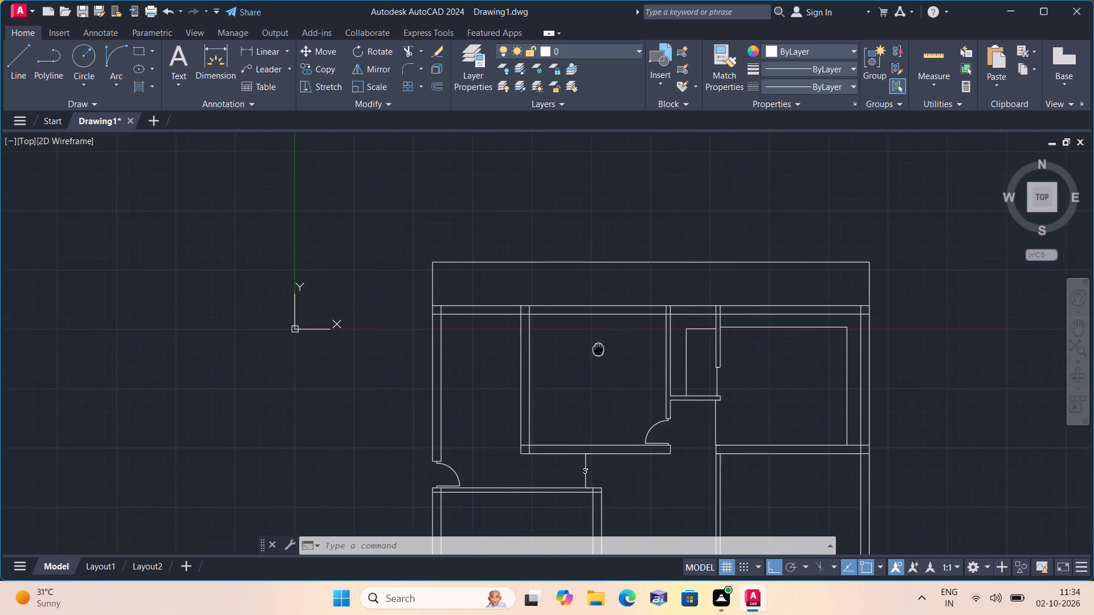
middle_drag(589, 346, 548, 345)
scroll(543, 345, down, 1)
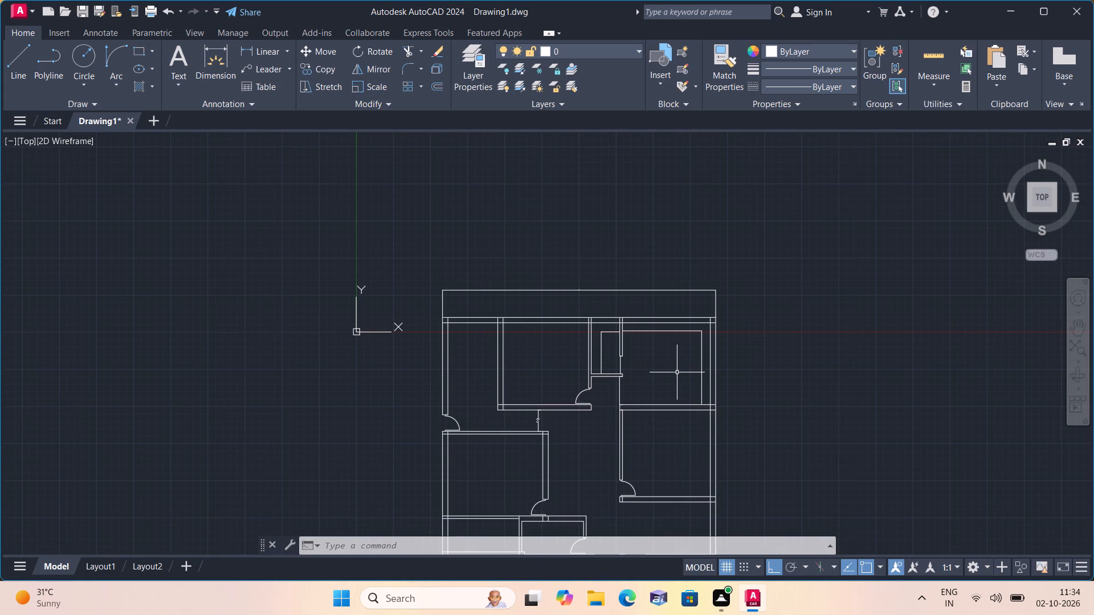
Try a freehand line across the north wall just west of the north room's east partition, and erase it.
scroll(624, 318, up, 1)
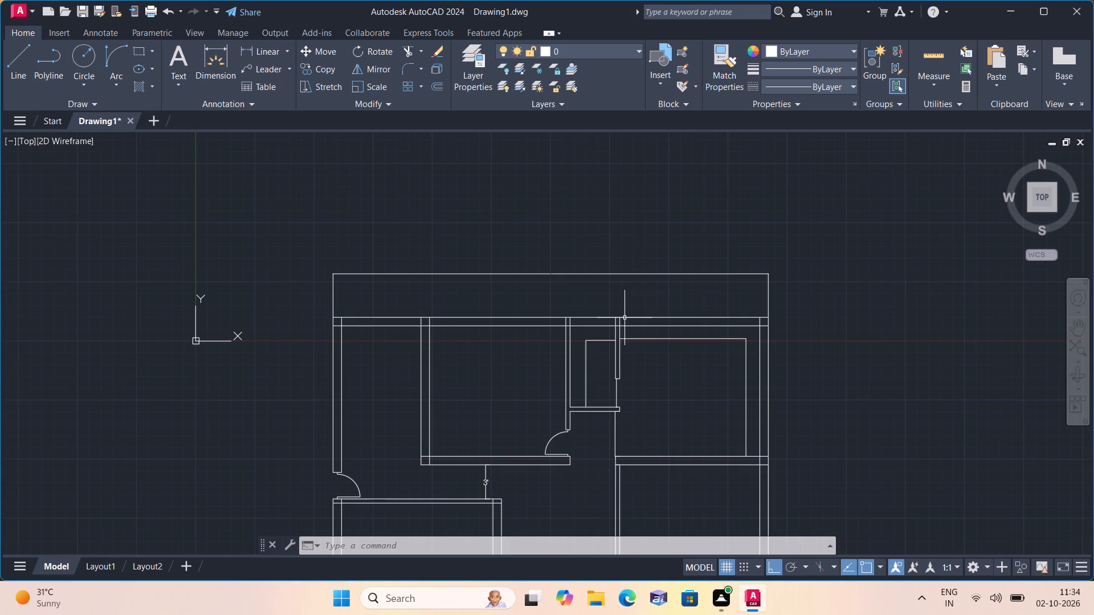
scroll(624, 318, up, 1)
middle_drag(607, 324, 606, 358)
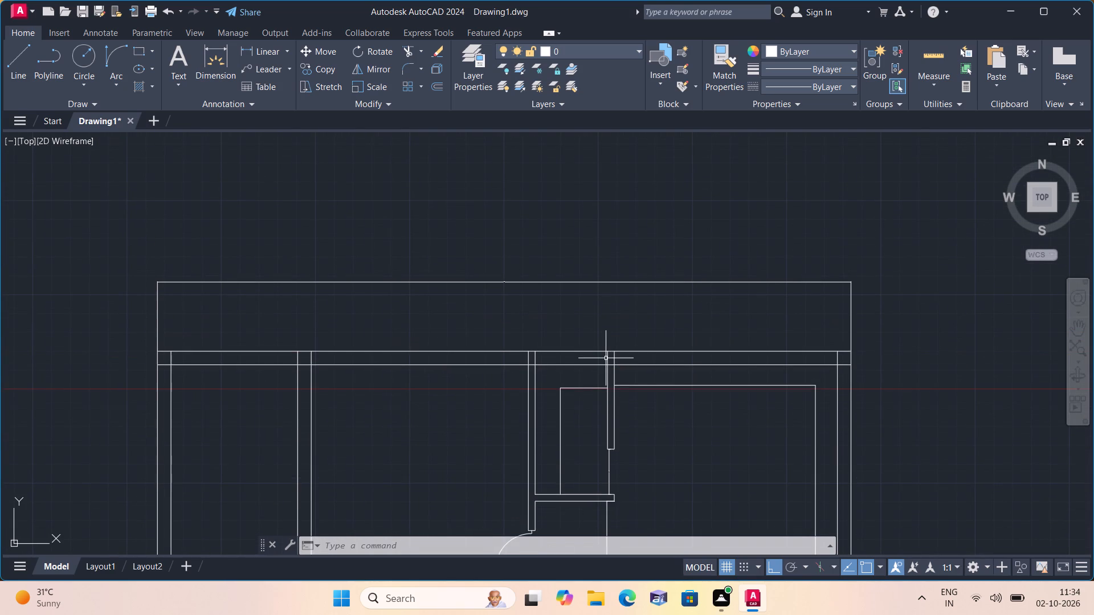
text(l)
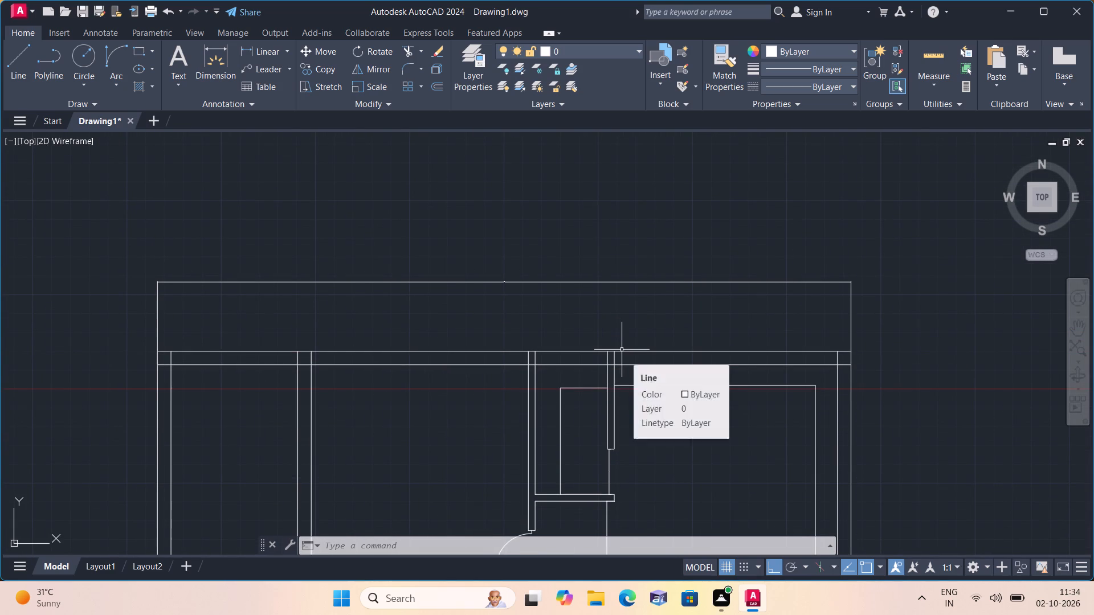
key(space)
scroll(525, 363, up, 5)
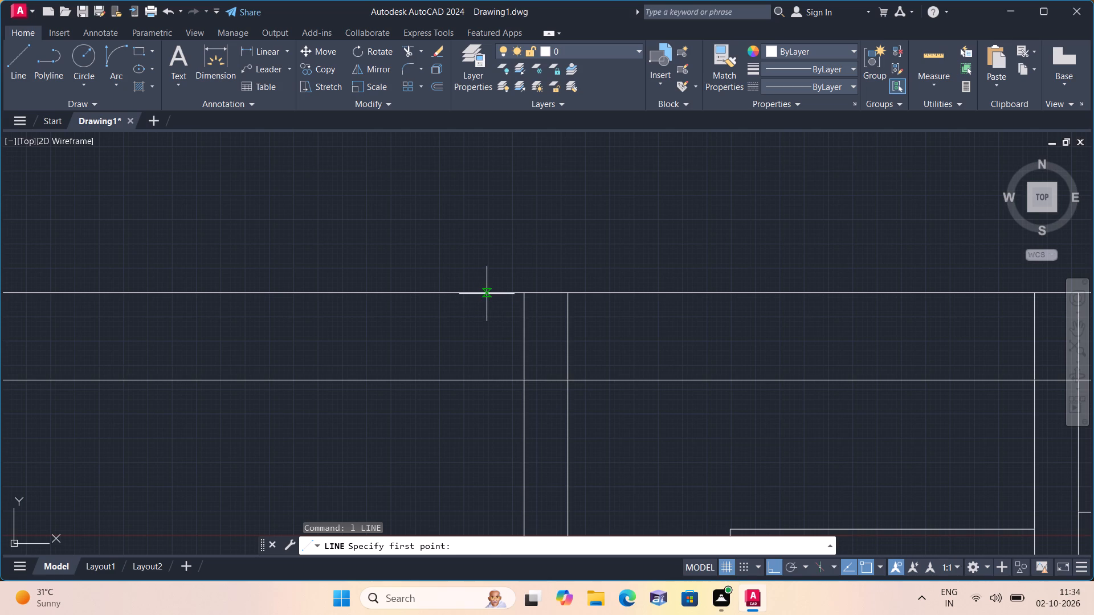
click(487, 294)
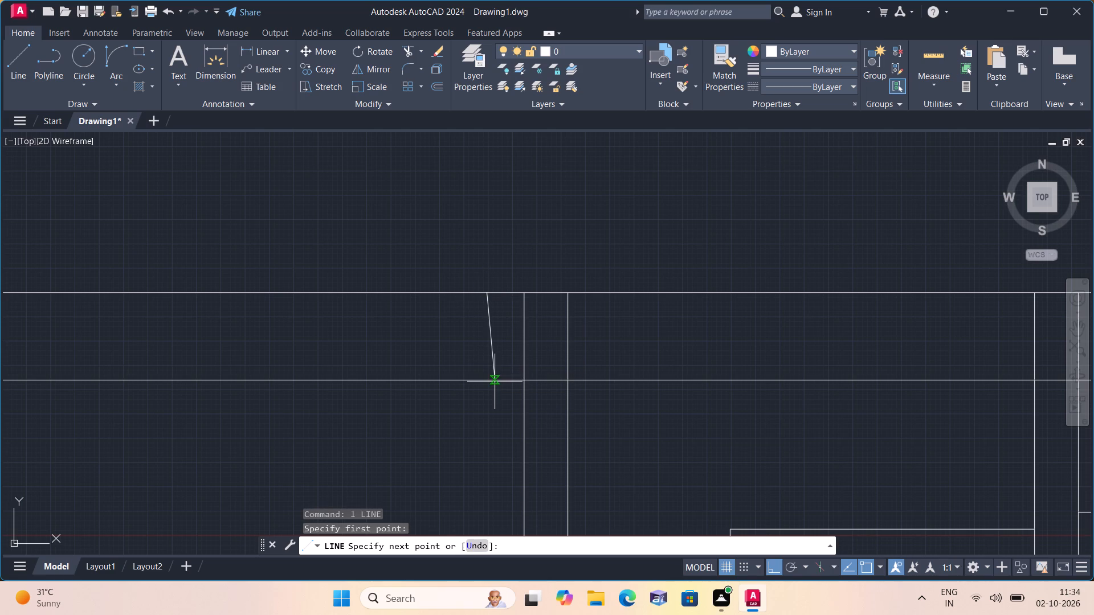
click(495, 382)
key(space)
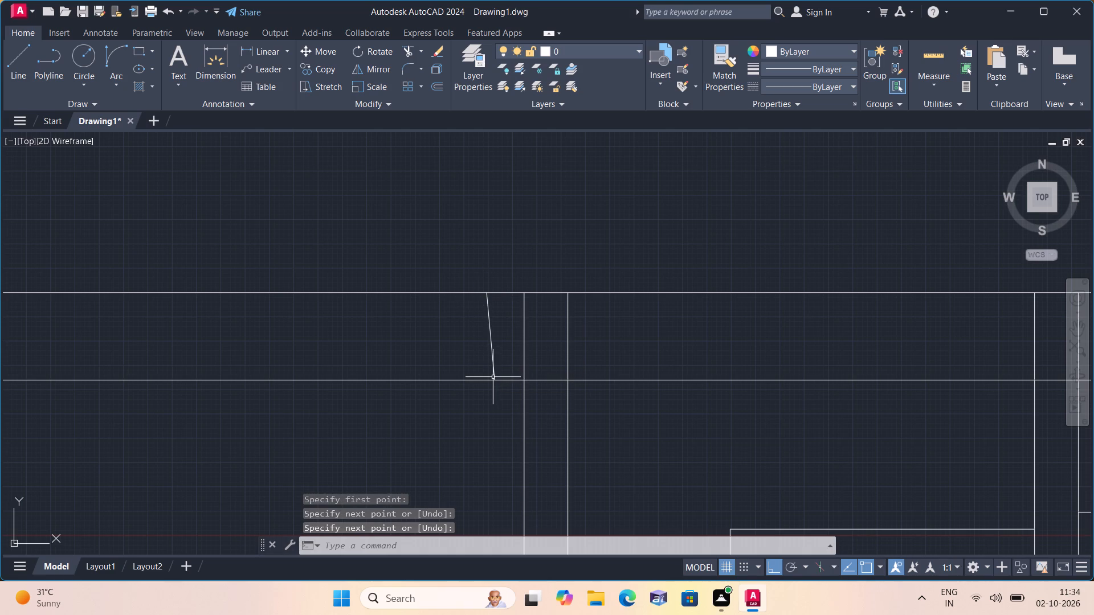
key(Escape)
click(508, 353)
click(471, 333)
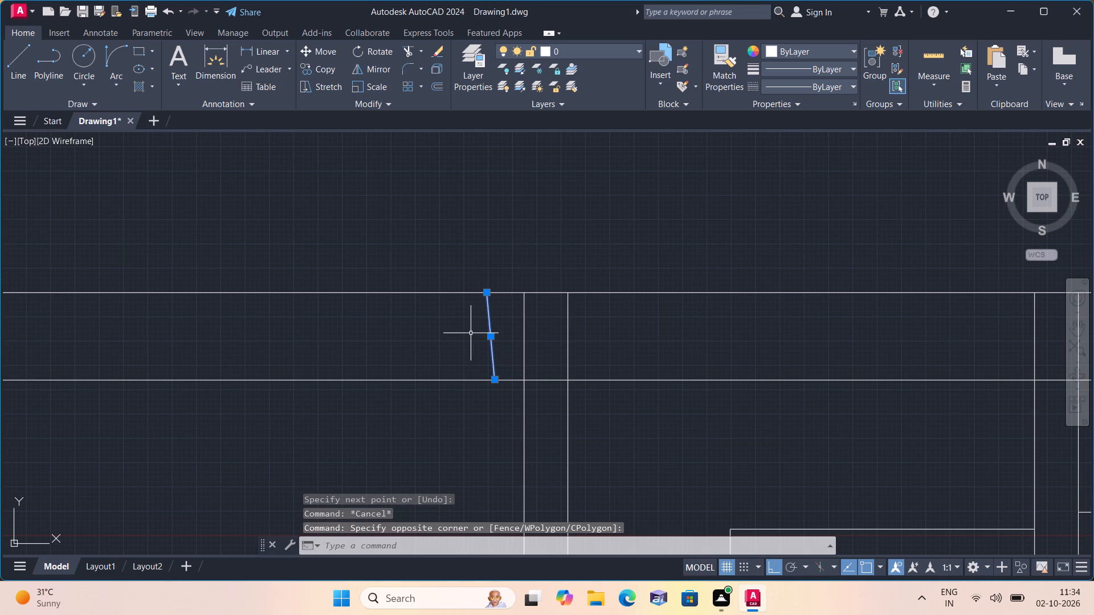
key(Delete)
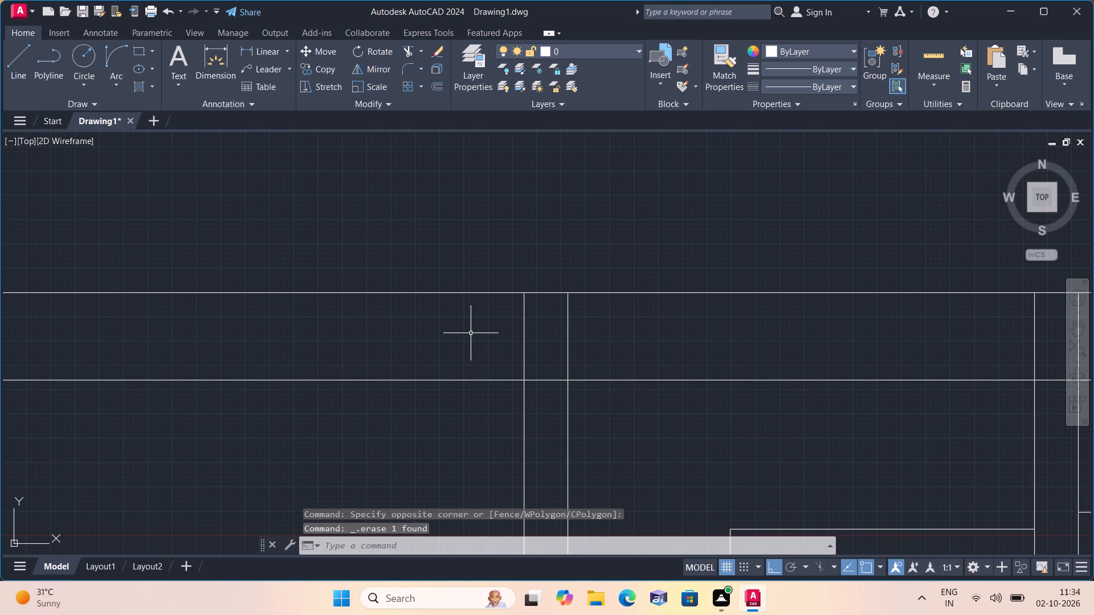
Draw a vertical line across the north wall's thickness just west of the north room's east partition.
text(l)
key(space)
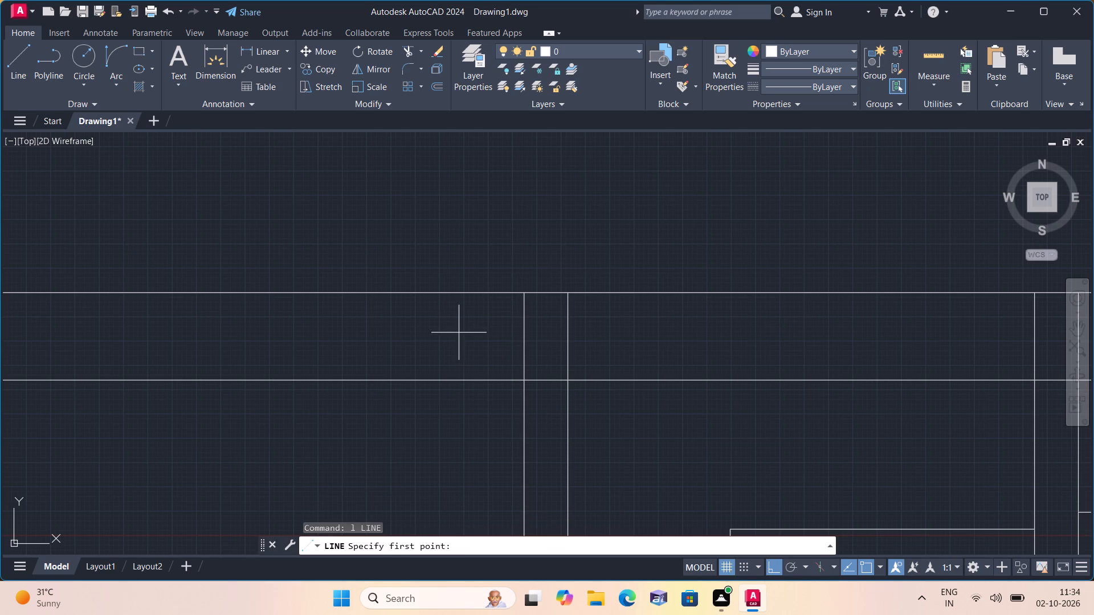
click(489, 294)
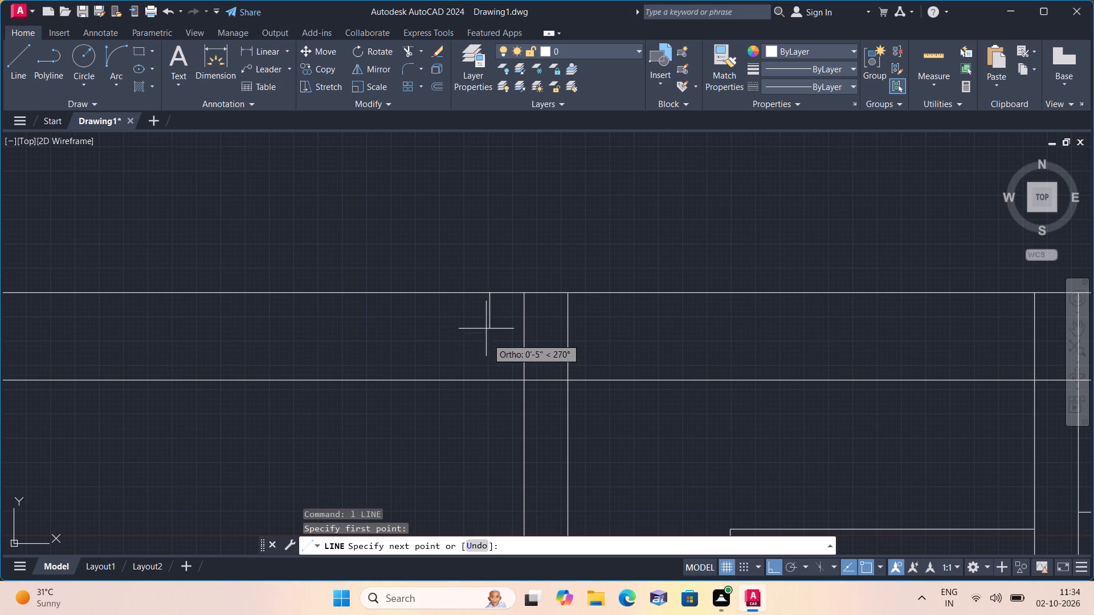
click(491, 380)
key(space)
Draw a vertical line across the north wall's thickness just east of the northeast room's west partition.
scroll(493, 394, down, 1)
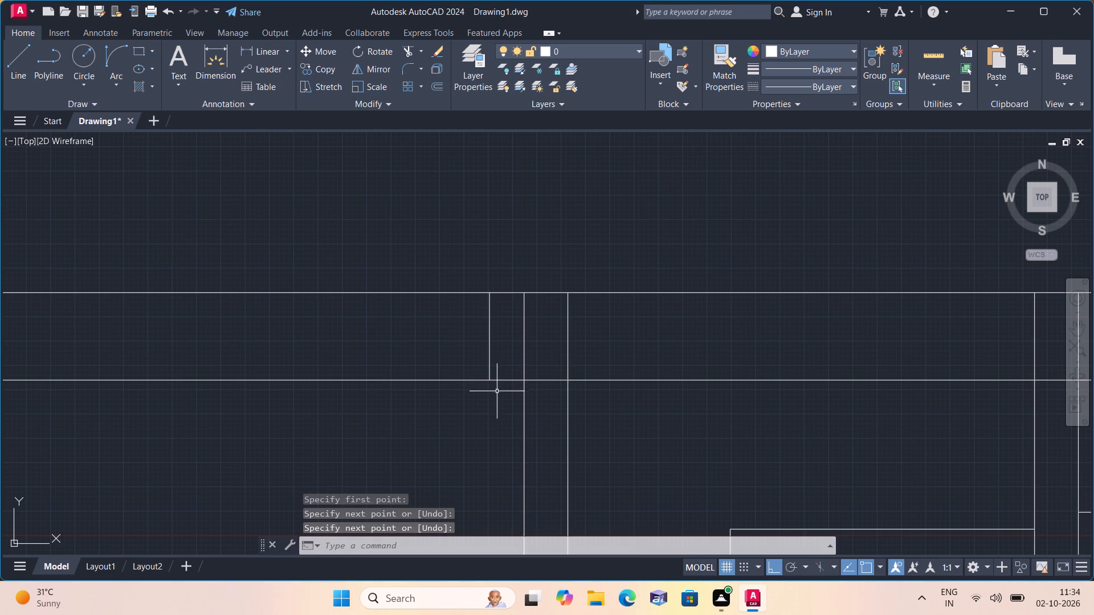
middle_drag(491, 395, 460, 382)
scroll(419, 356, down, 1)
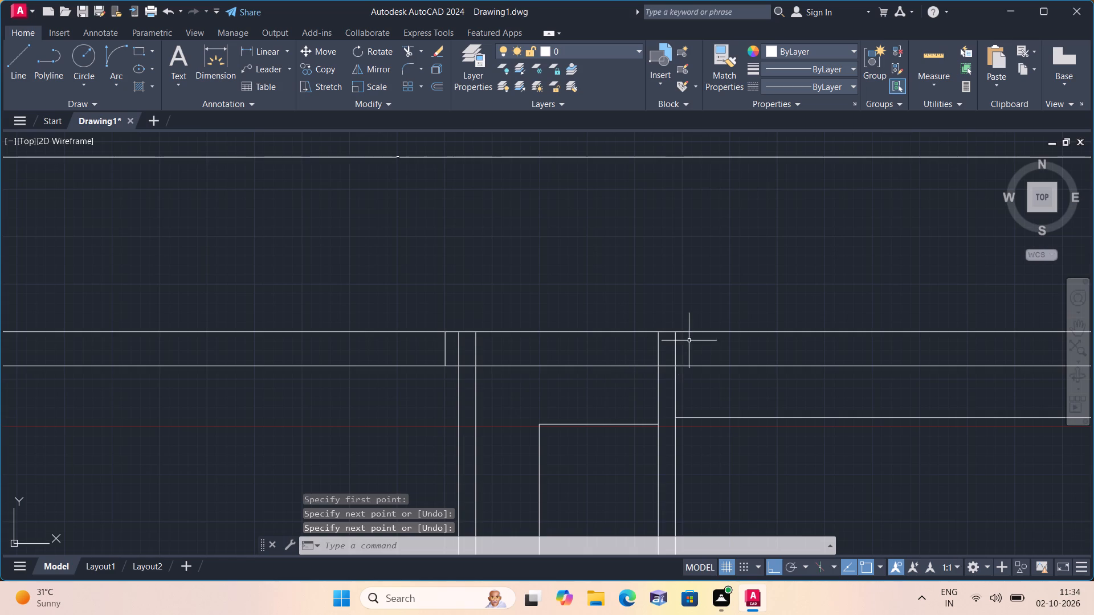
scroll(695, 338, up, 1)
key(space)
click(681, 329)
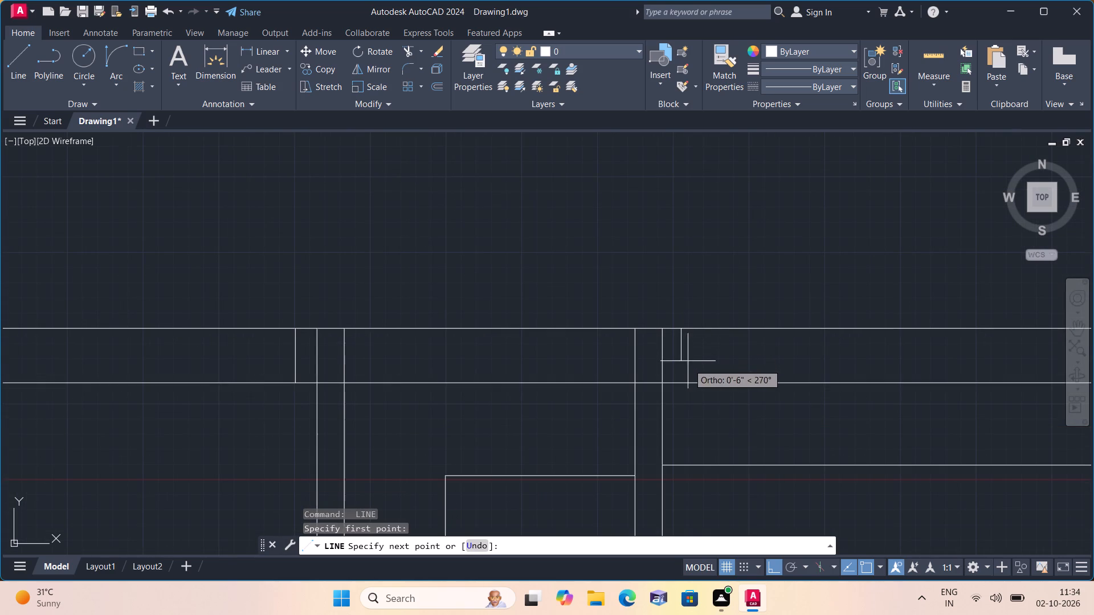
click(679, 383)
key(space)
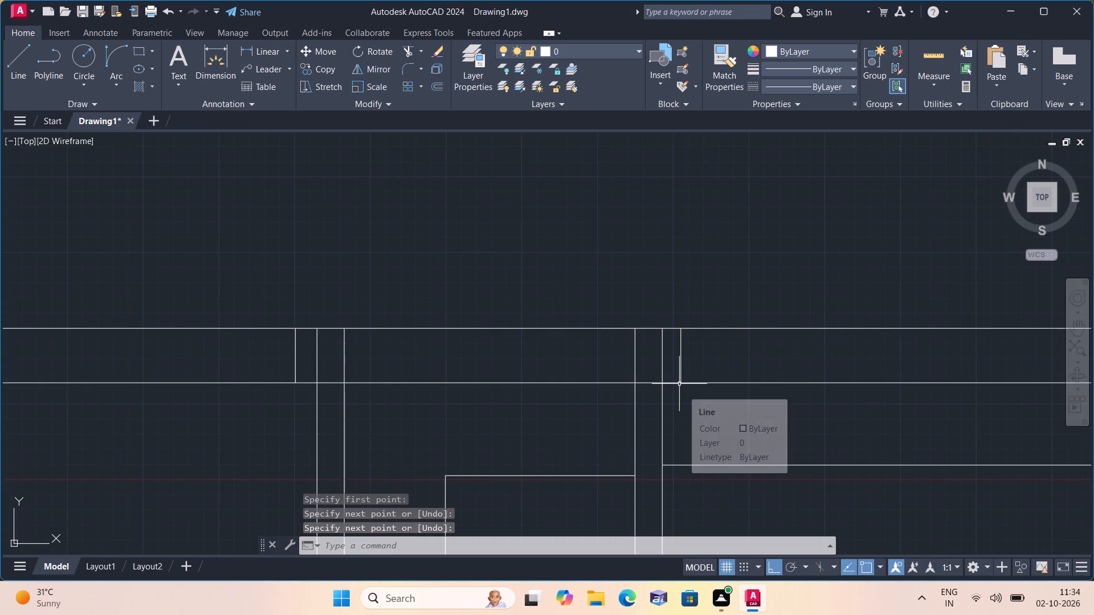
Trim the partition lines crossing the north wall's thickness beside the two new vertical marks.
text(tr)
text(im)
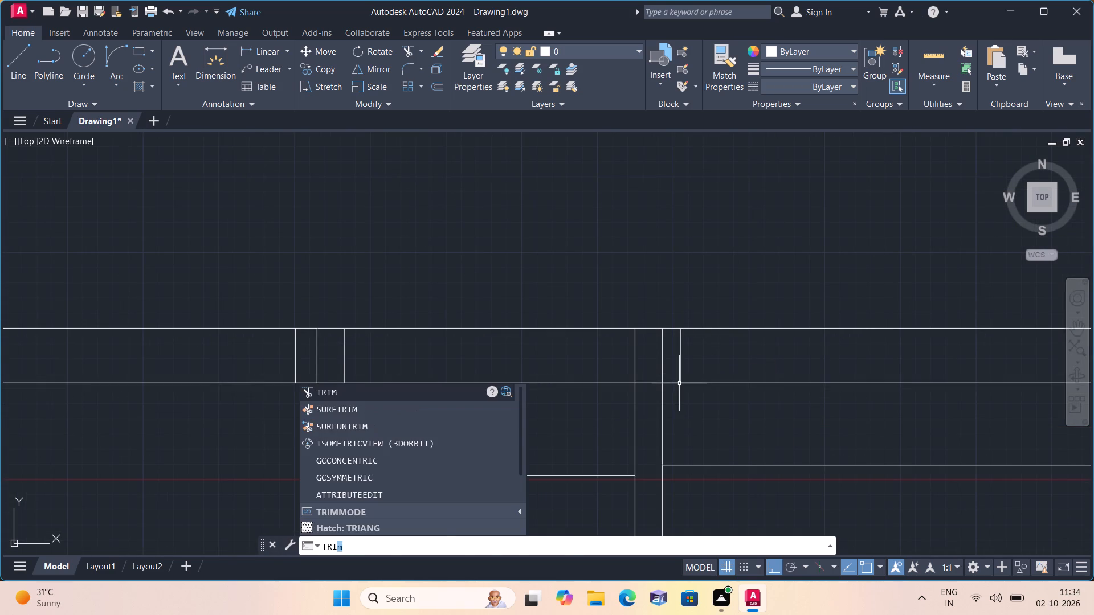
key(space)
click(663, 357)
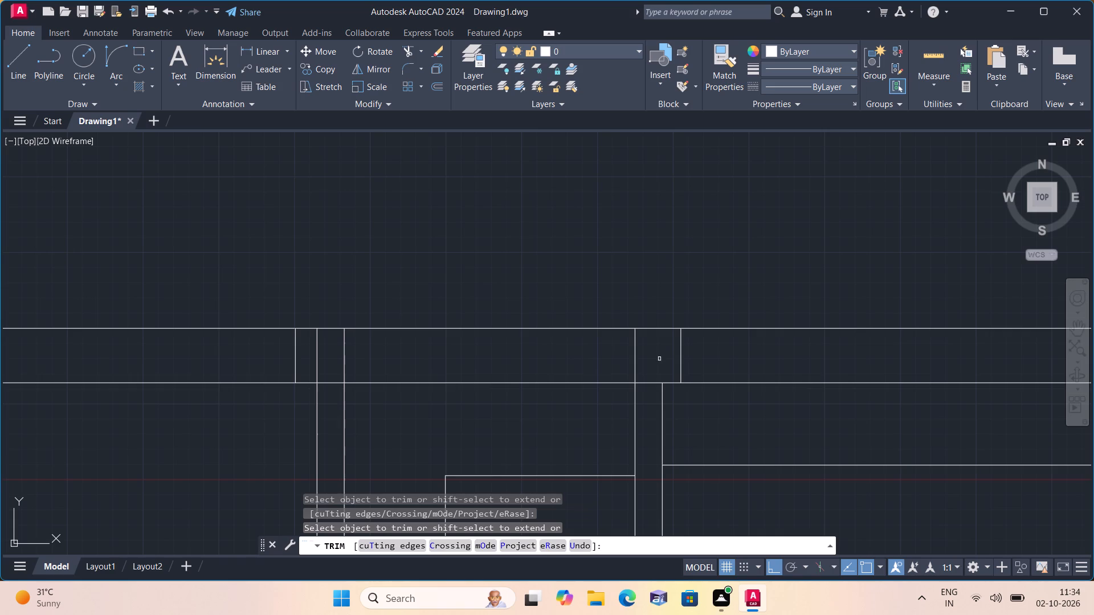
click(317, 348)
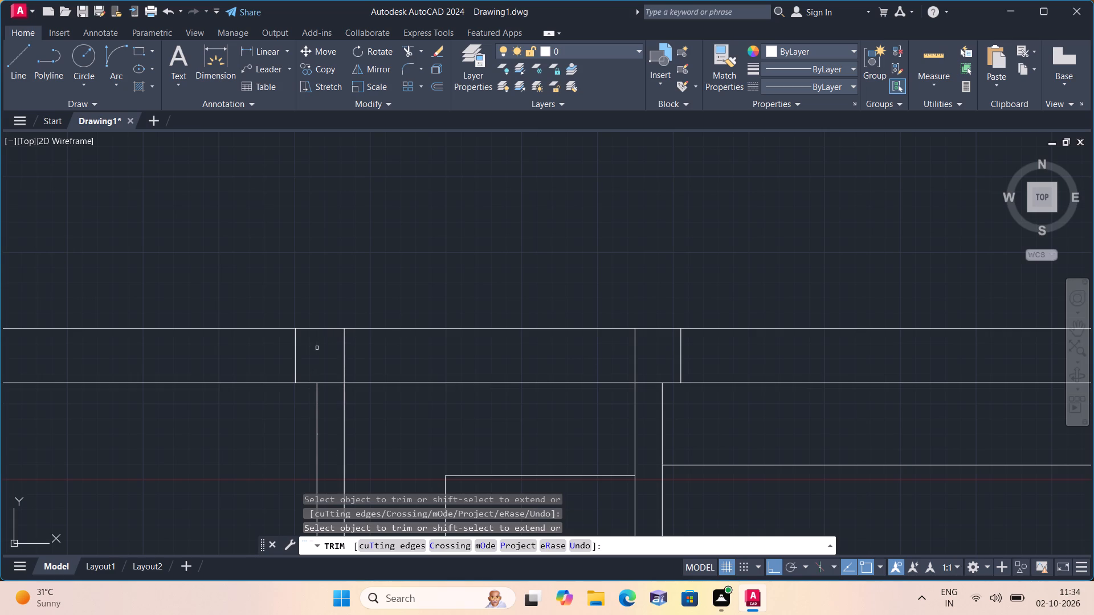
key(Escape)
Draw a vertical line across the thickness of the north room's south wall, near its east end below the swing door.
scroll(317, 348, down, 1)
scroll(377, 389, down, 1)
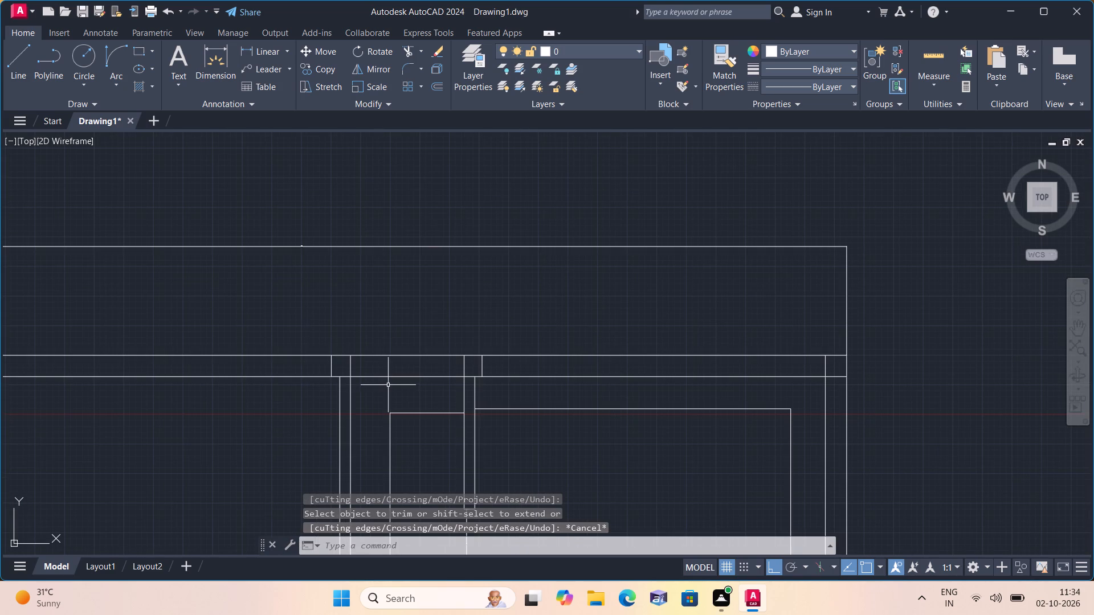
scroll(389, 384, down, 2)
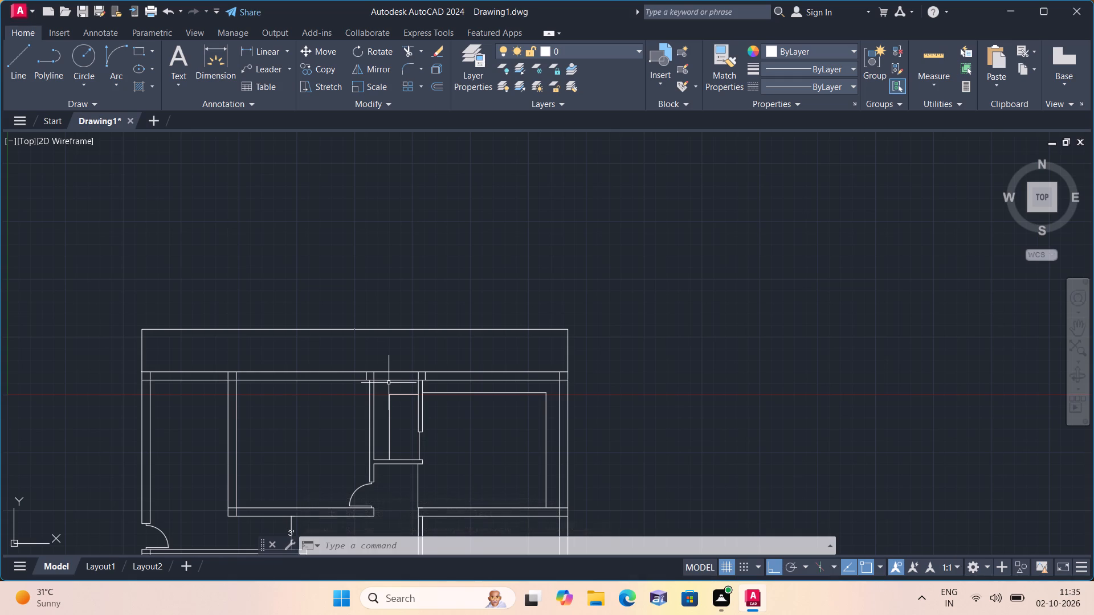
middle_drag(456, 409, 460, 376)
scroll(455, 391, down, 1)
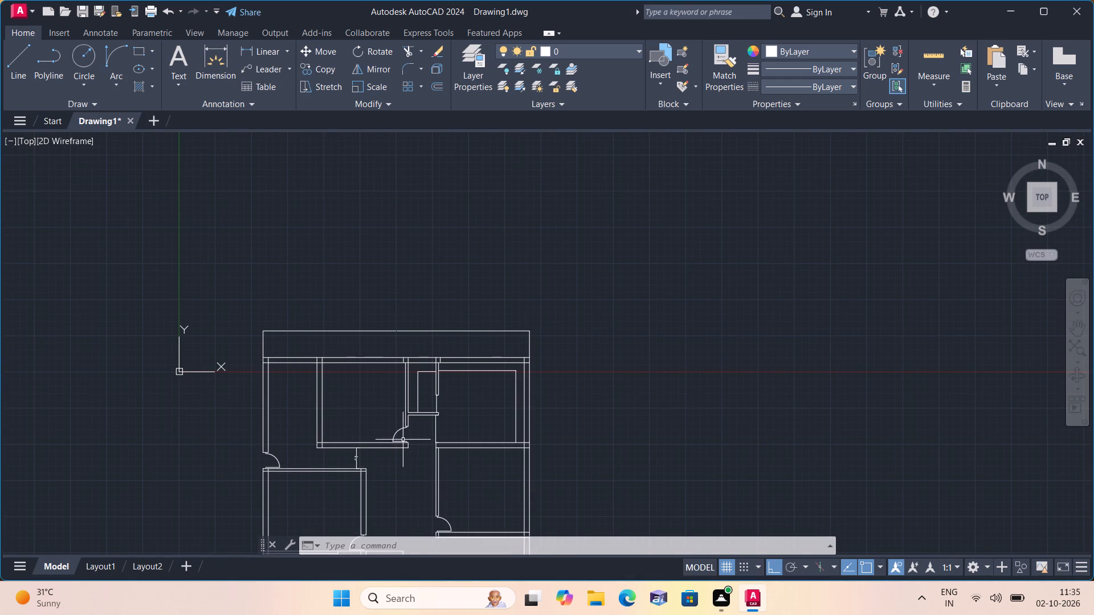
middle_drag(405, 440, 435, 407)
scroll(434, 398, up, 3)
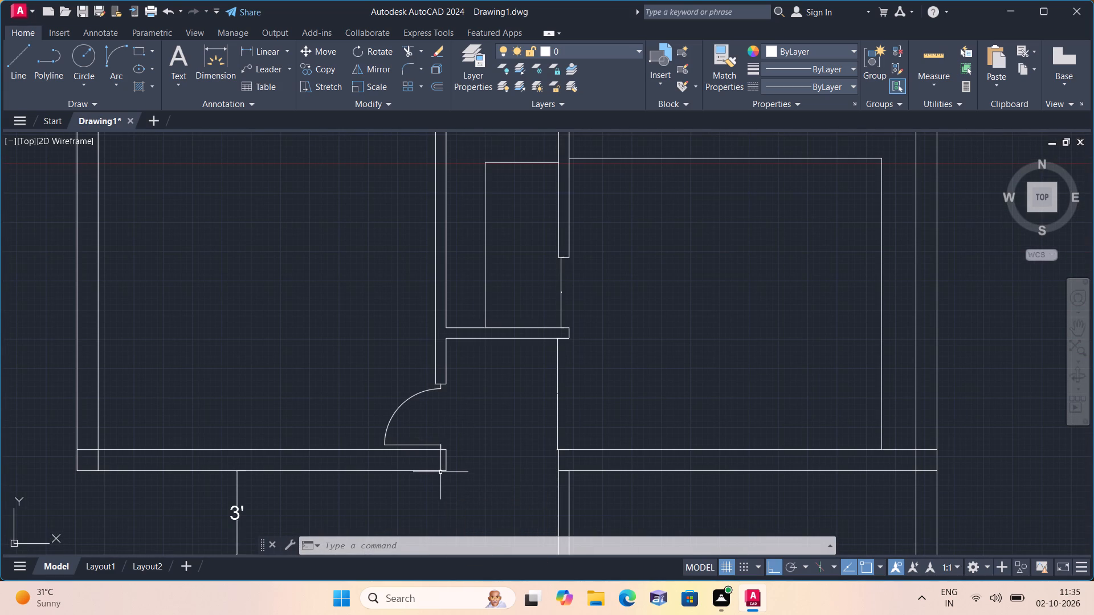
middle_drag(456, 473, 454, 404)
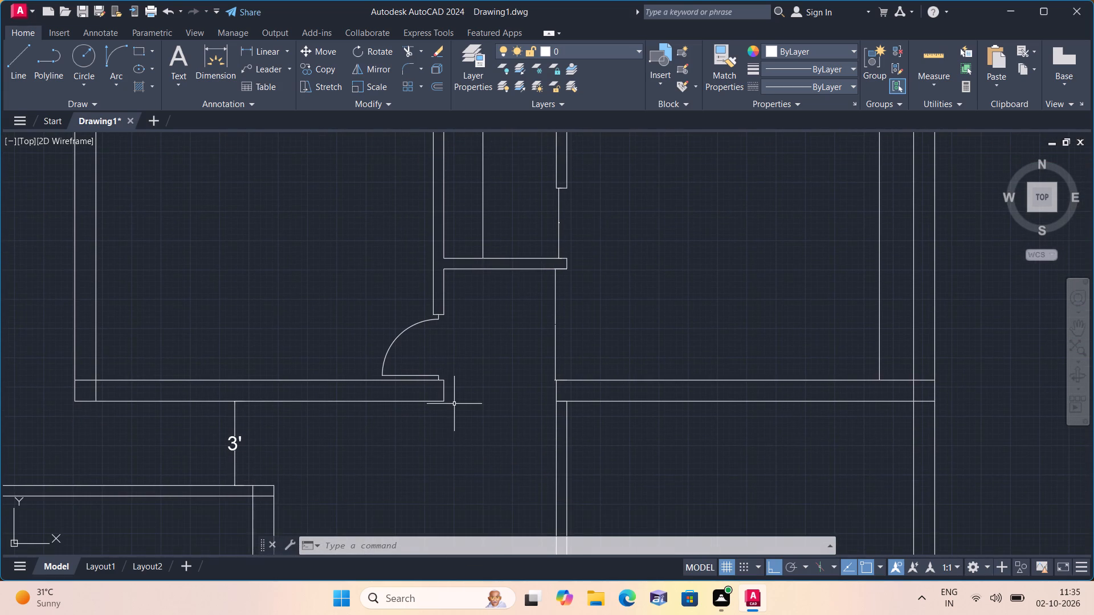
scroll(454, 403, down, 1)
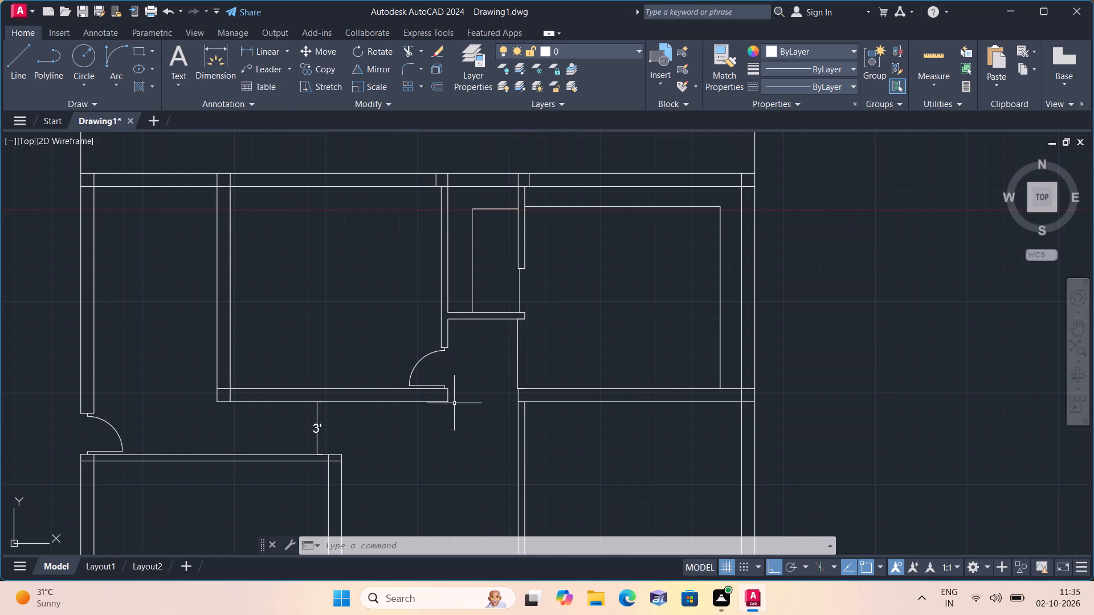
key(l)
scroll(454, 404, up, 1)
key(space)
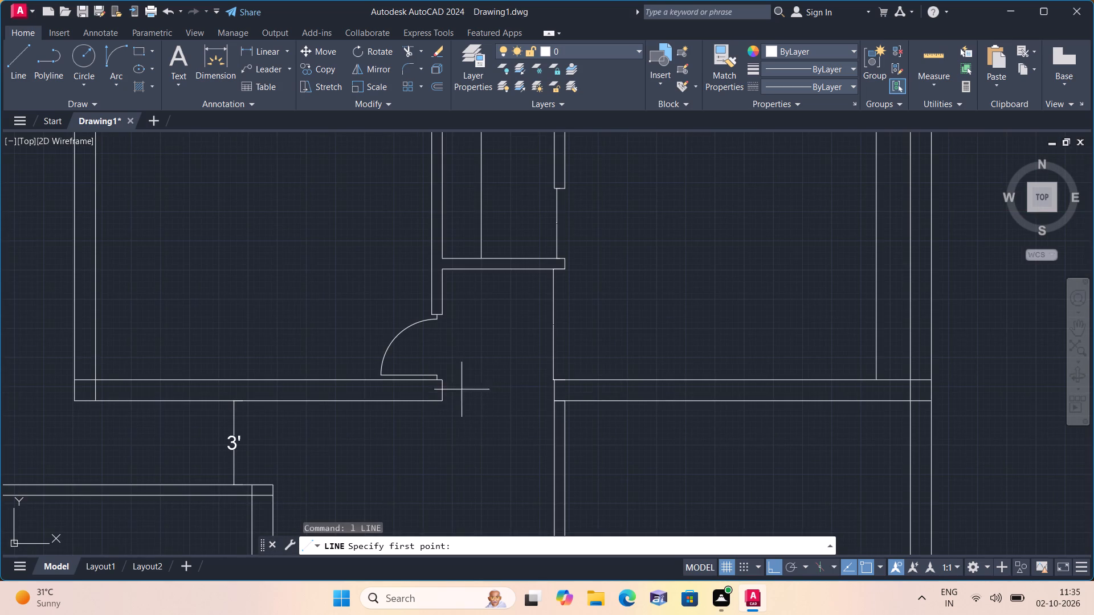
scroll(440, 388, up, 1)
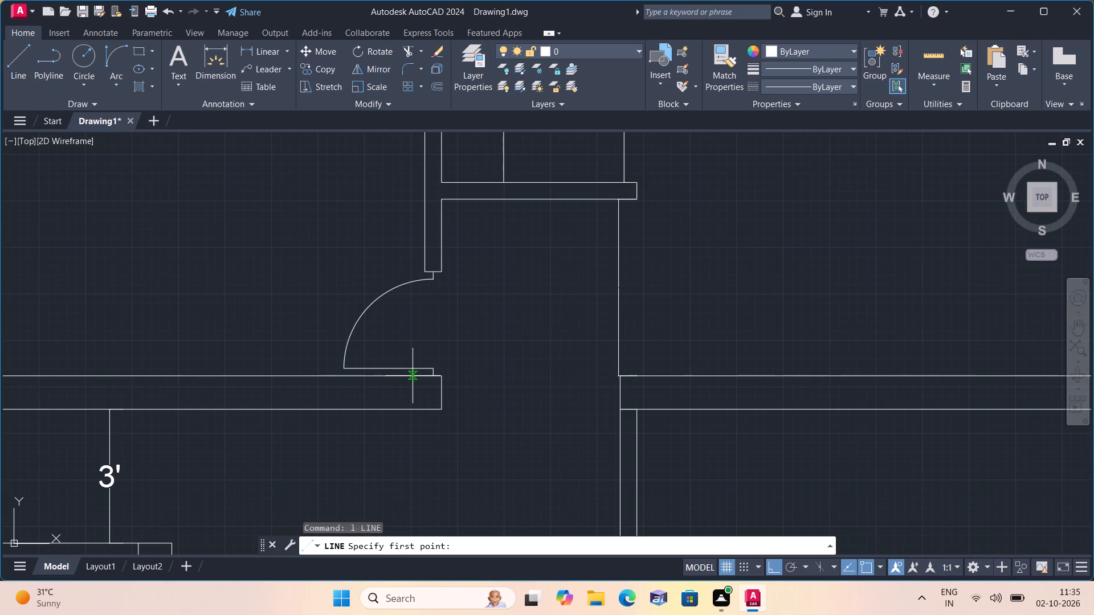
click(411, 376)
click(411, 407)
key(space)
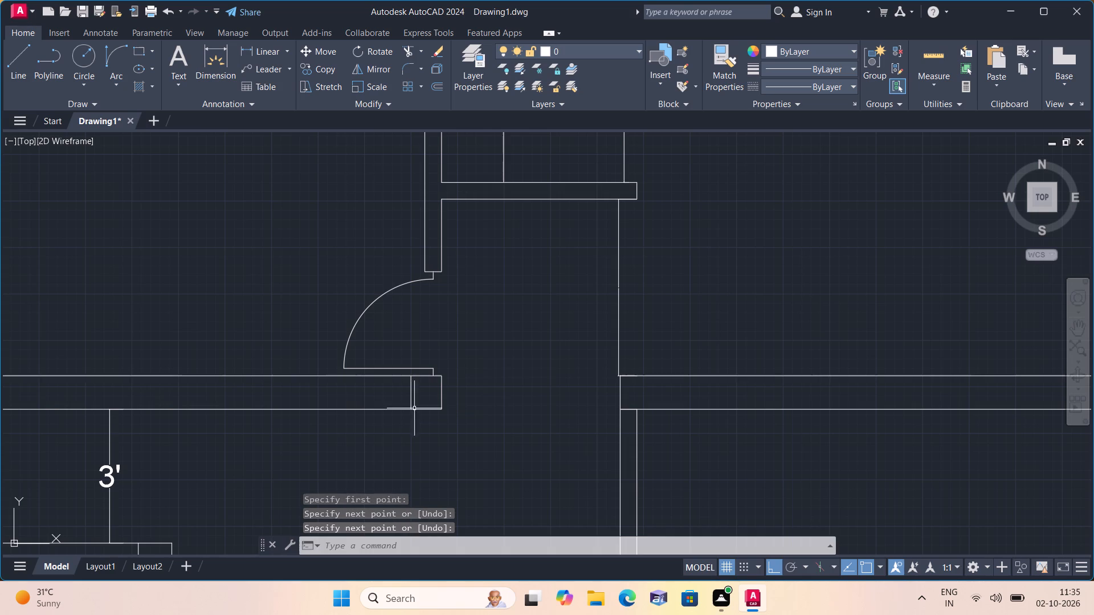
Draw a vertical line across the thickness of the northeast room's south wall, just east of its west end.
key(space)
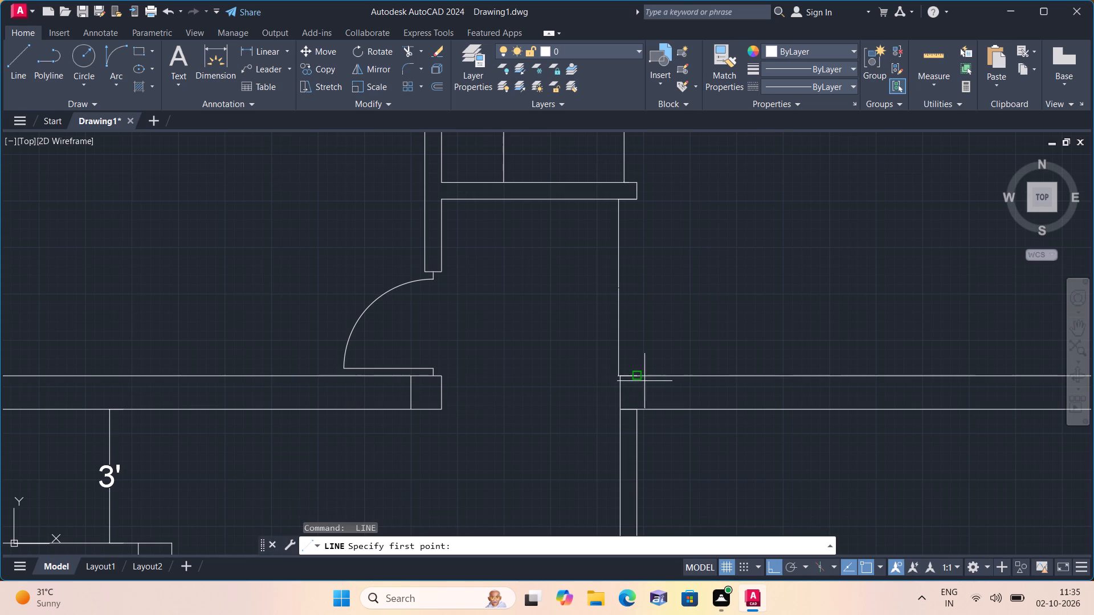
click(658, 378)
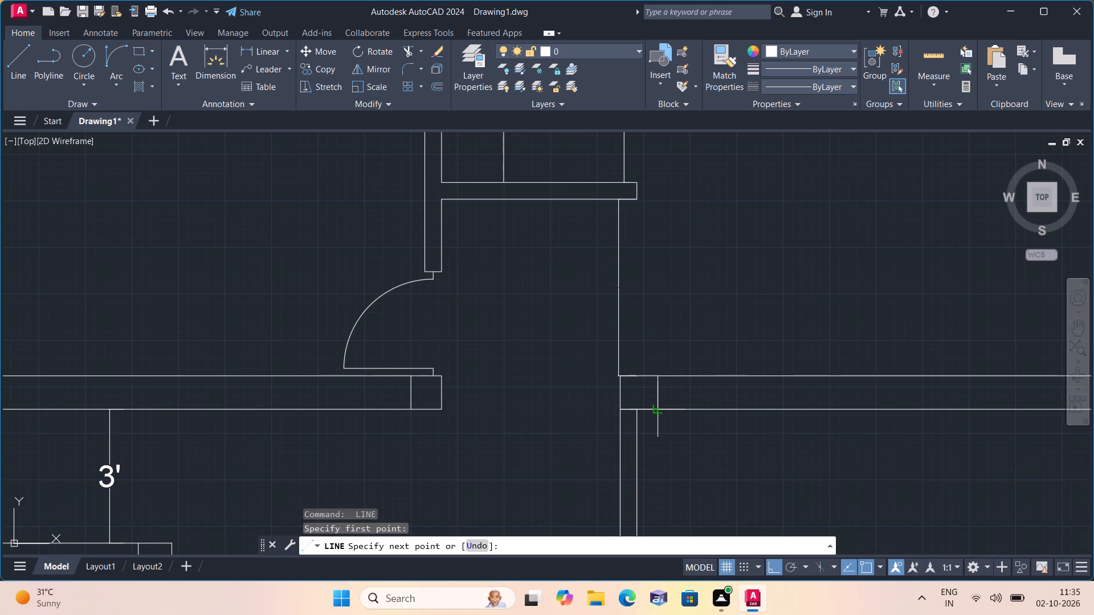
click(658, 409)
key(space)
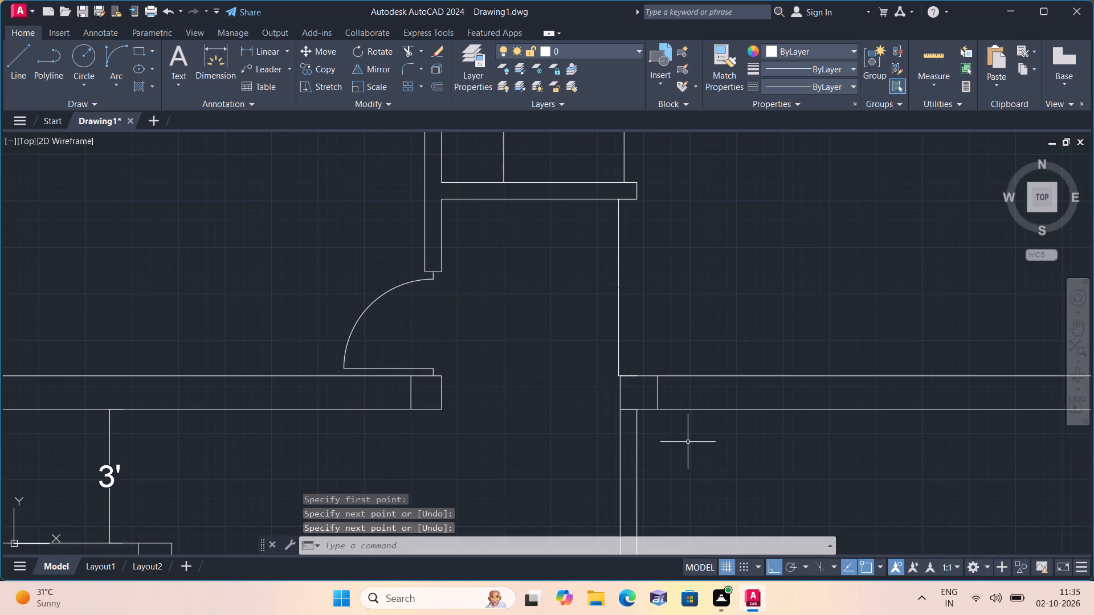
Draw a horizontal line across the west wall's thickness, just below the north wall of the room south of the 3' passage.
scroll(688, 442, down, 2)
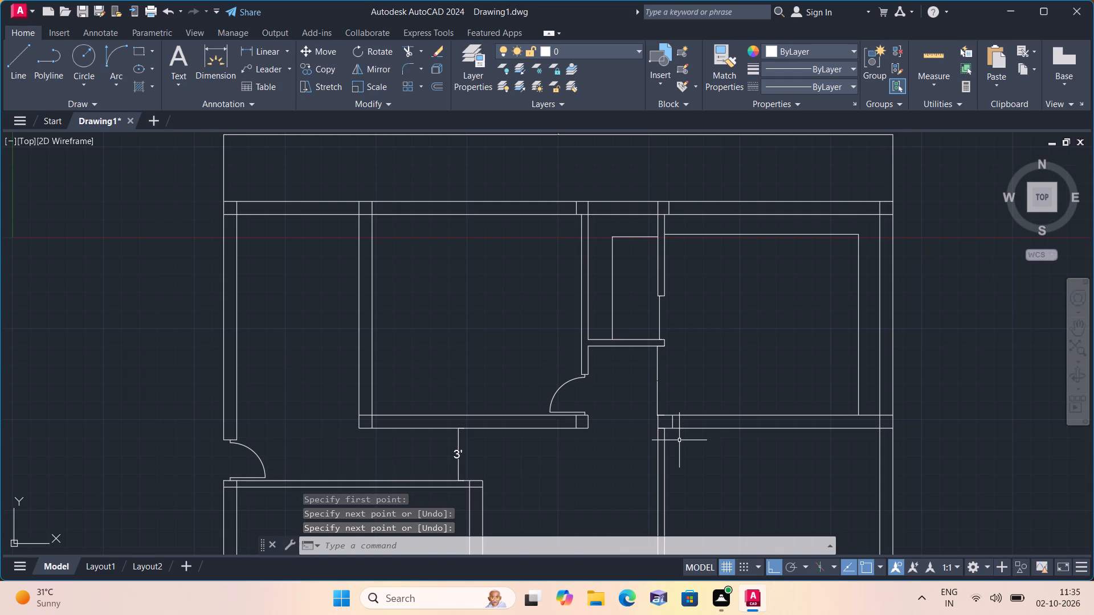
middle_drag(677, 433, 668, 392)
scroll(668, 389, down, 1)
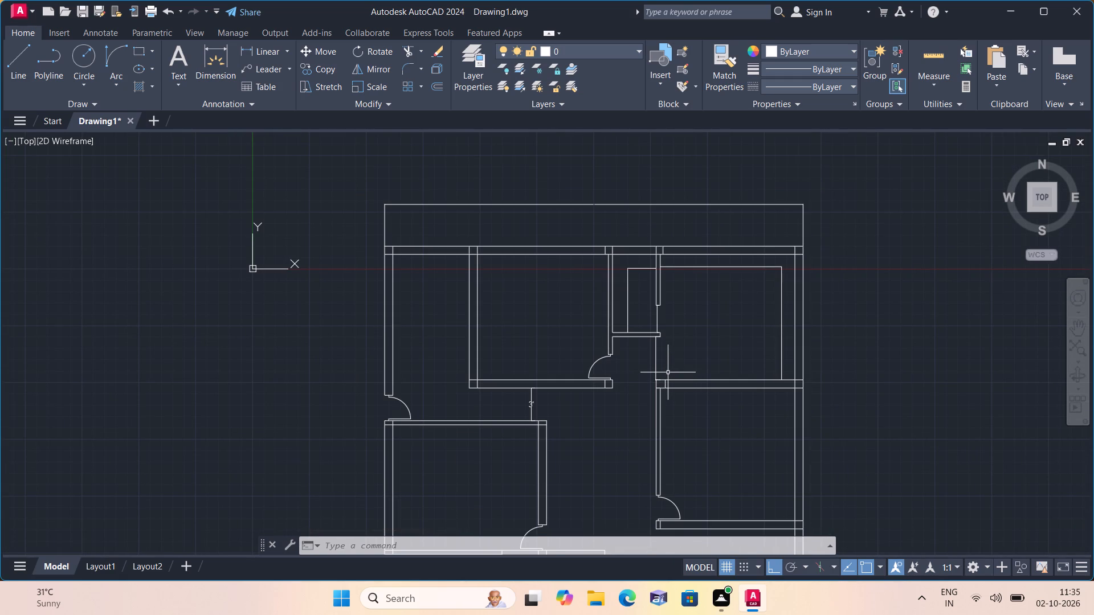
scroll(668, 372, down, 1)
scroll(582, 412, up, 1)
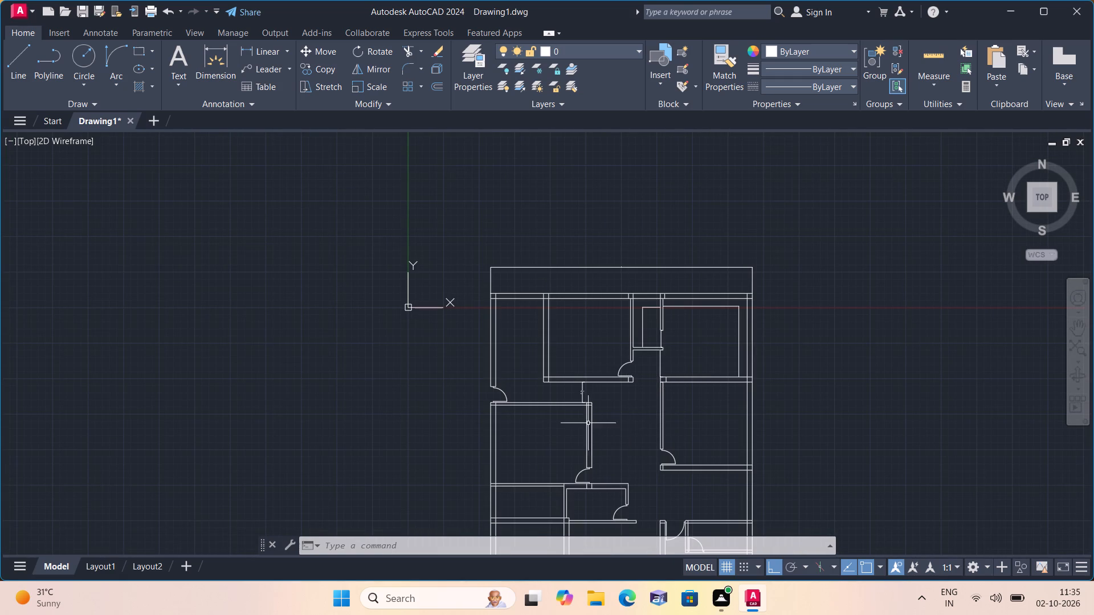
scroll(566, 403, up, 3)
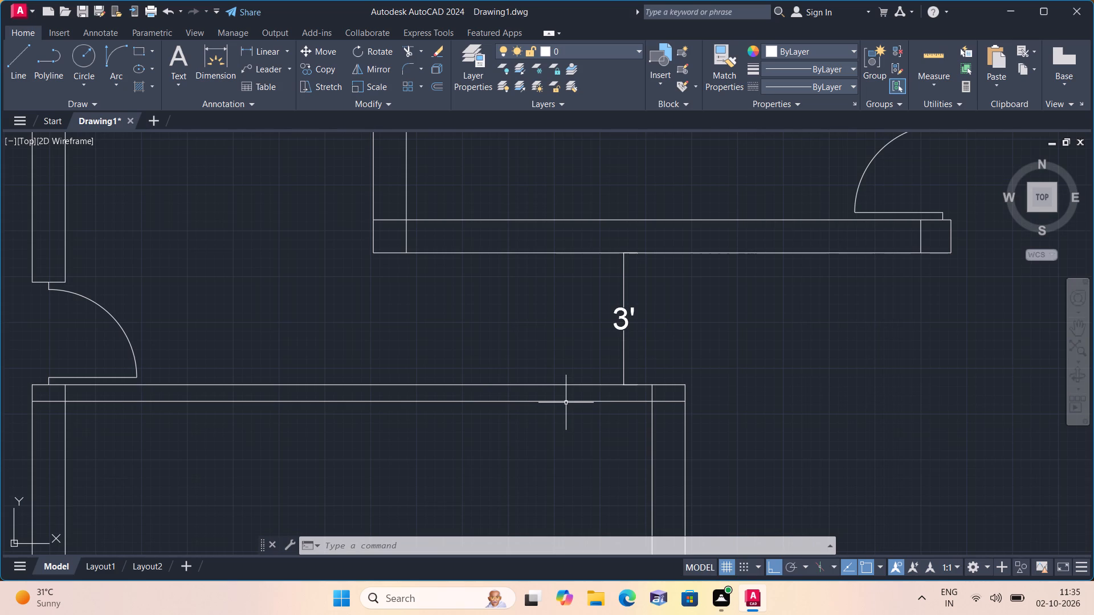
key(l)
key(space)
click(40, 421)
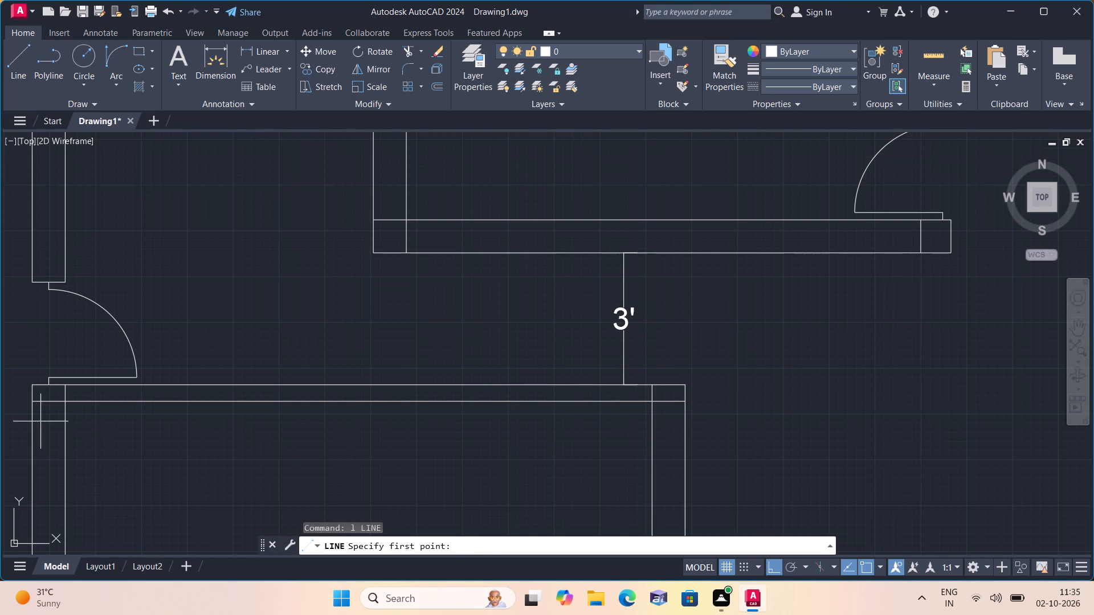
click(30, 419)
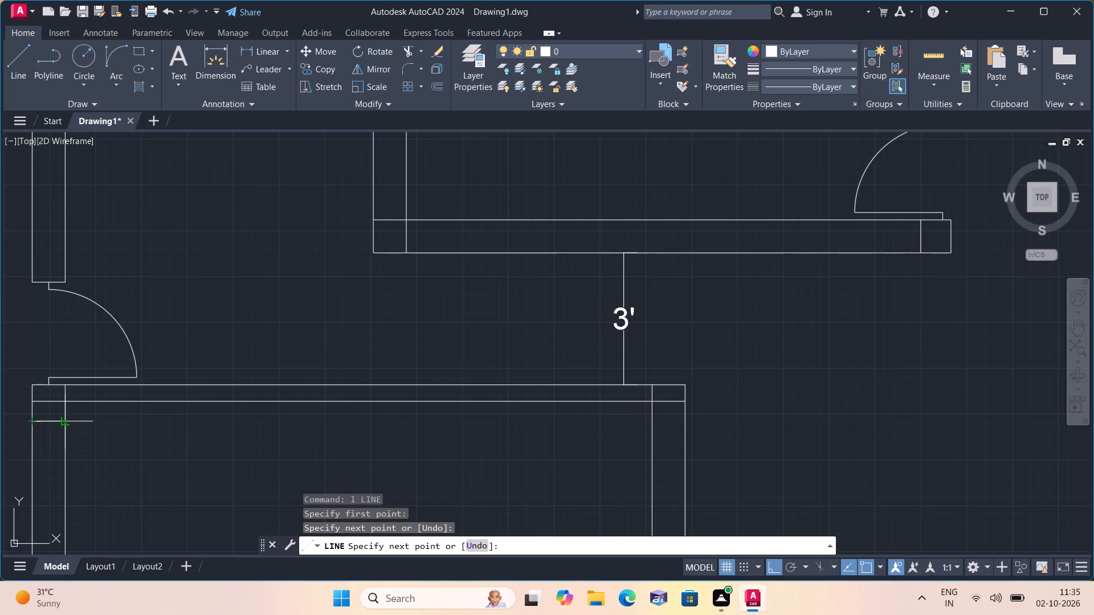
click(63, 420)
key(space)
scroll(14, 429, up, 4)
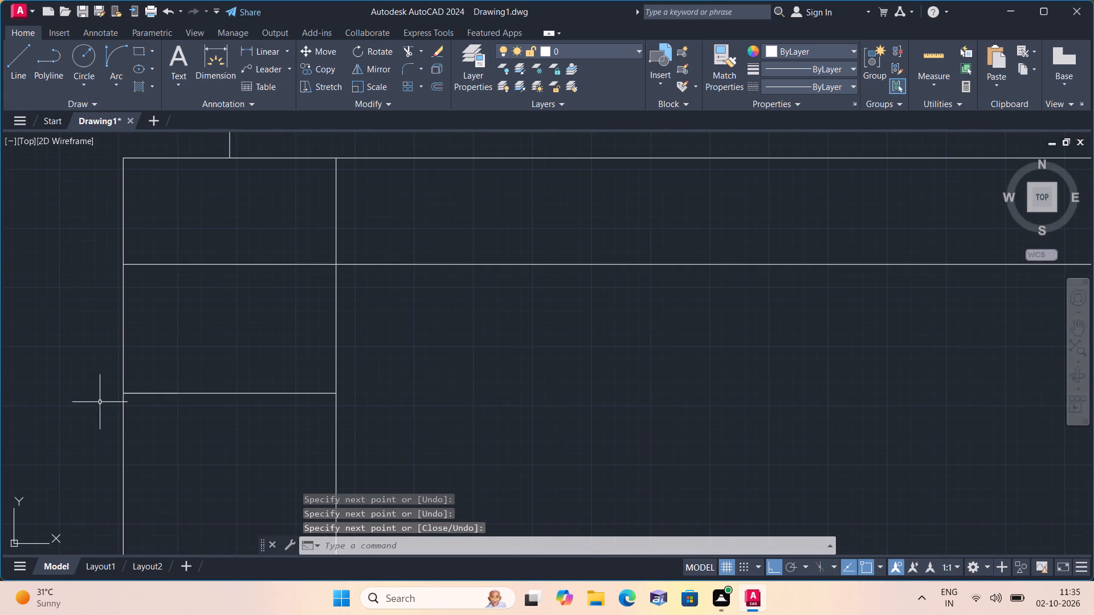
click(124, 392)
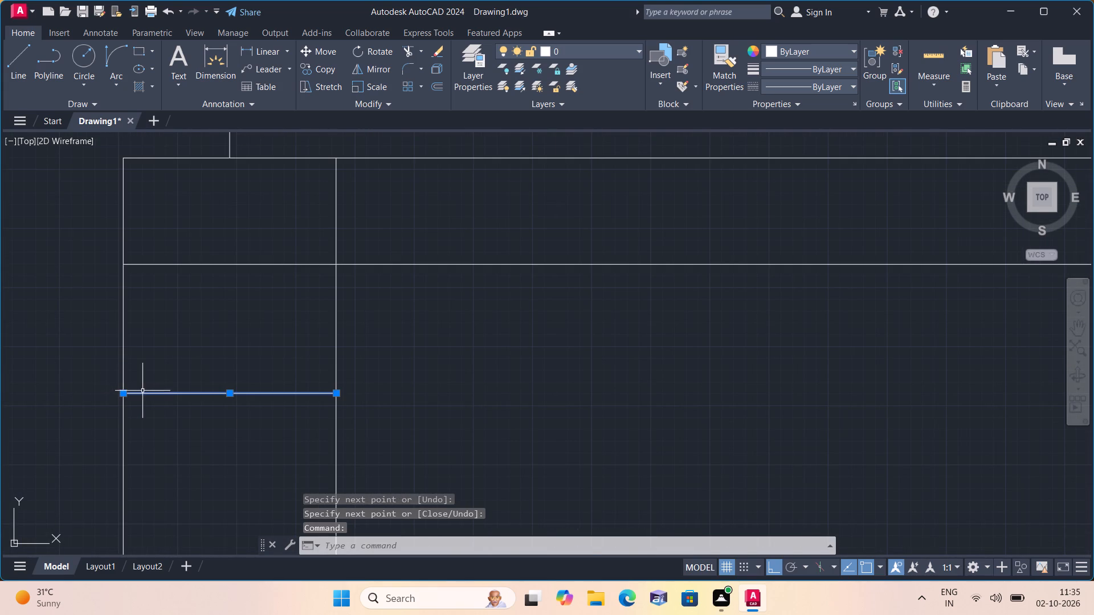
key(Escape)
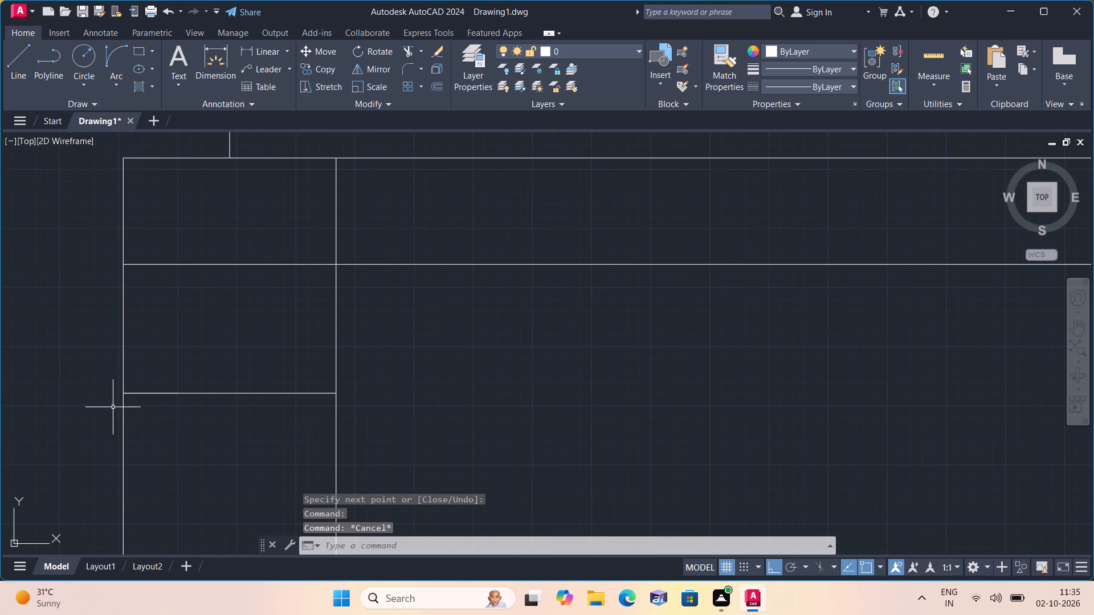
Draw a matching horizontal line across the same room's east wall, level with the mark on the west wall.
scroll(222, 453, down, 2)
scroll(405, 415, down, 1)
middle_drag(402, 415, 304, 400)
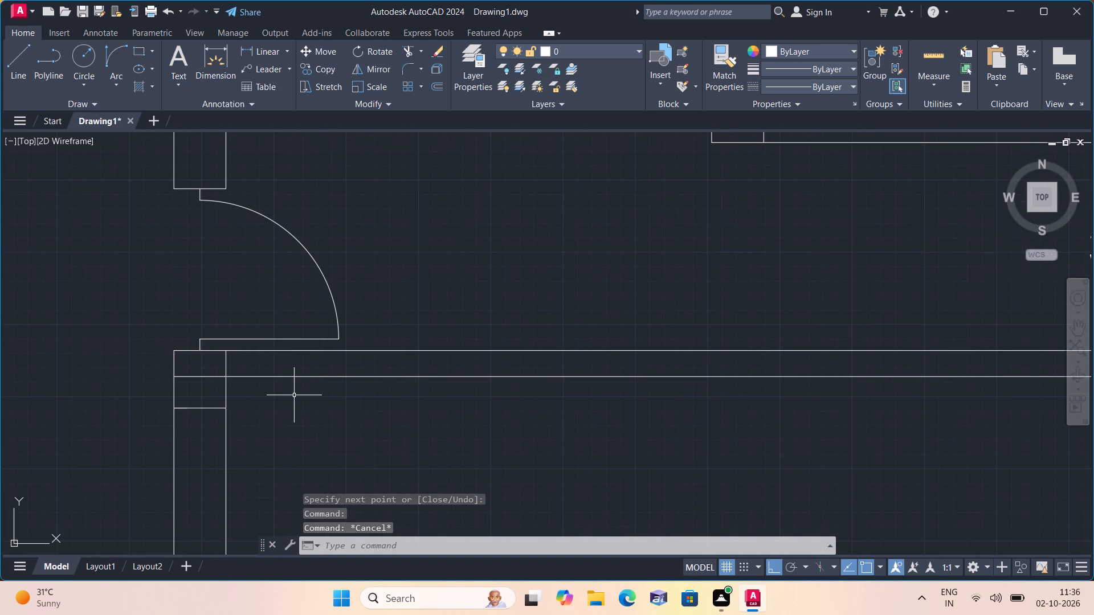
key(l)
key(space)
scroll(263, 401, down, 2)
middle_drag(202, 388, 198, 385)
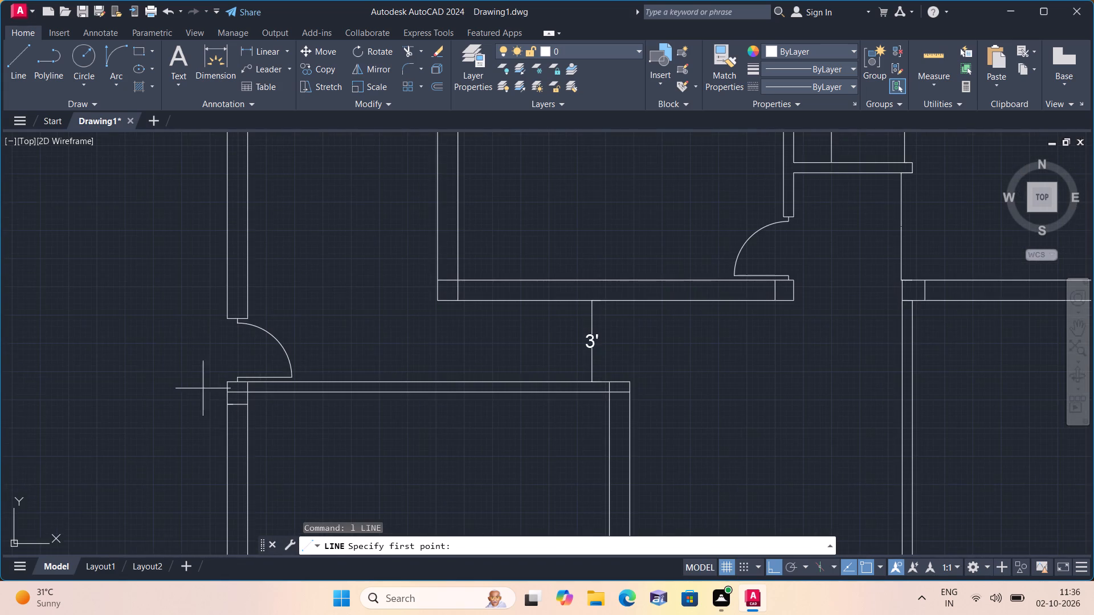
middle_drag(198, 385, 158, 357)
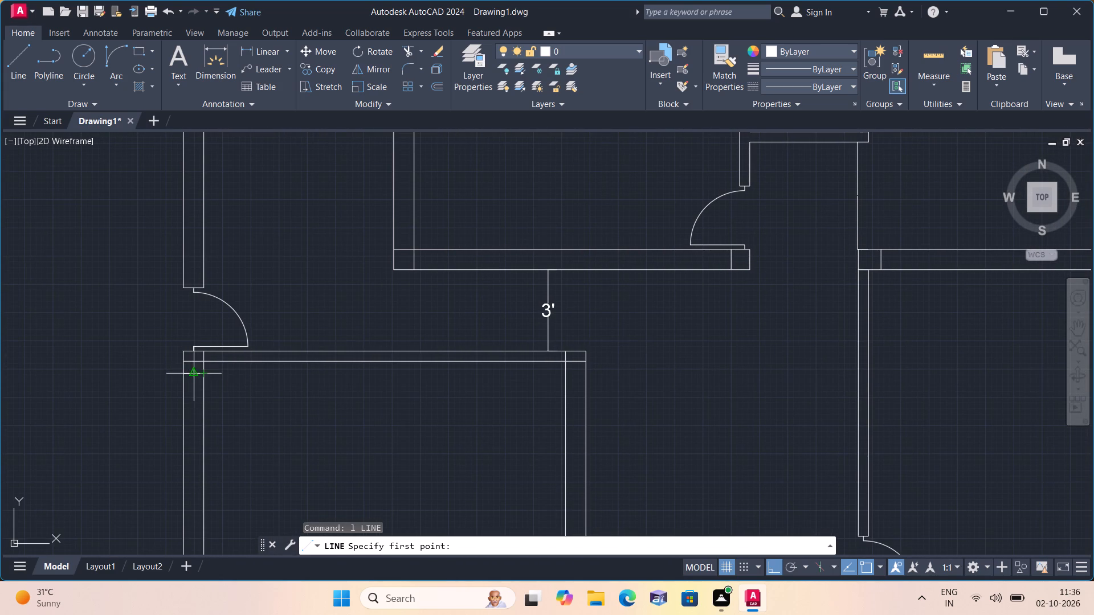
scroll(489, 383, up, 1)
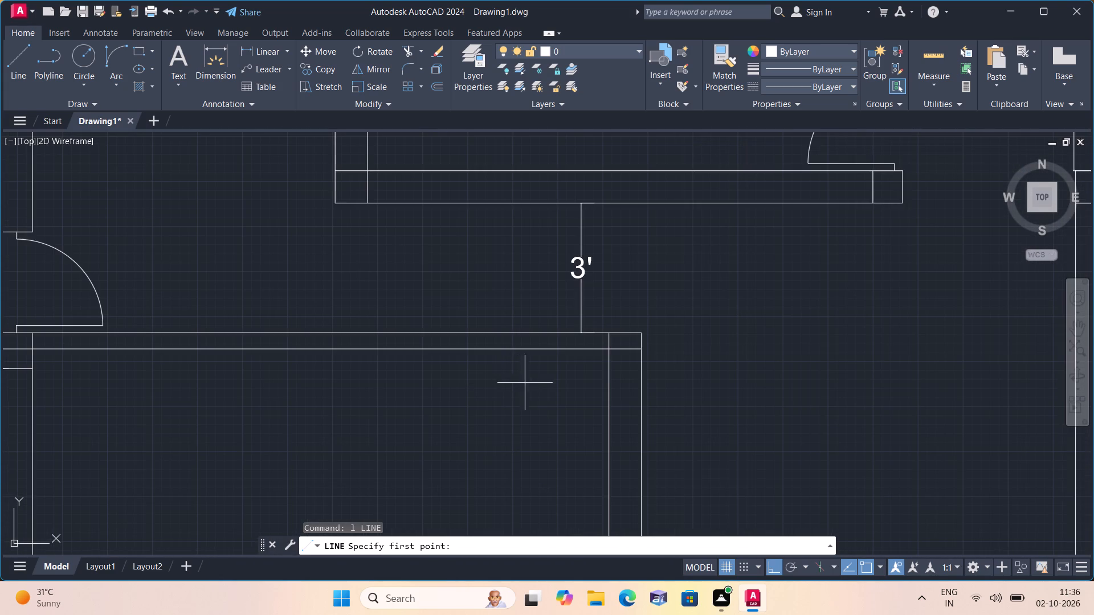
scroll(613, 367, down, 1)
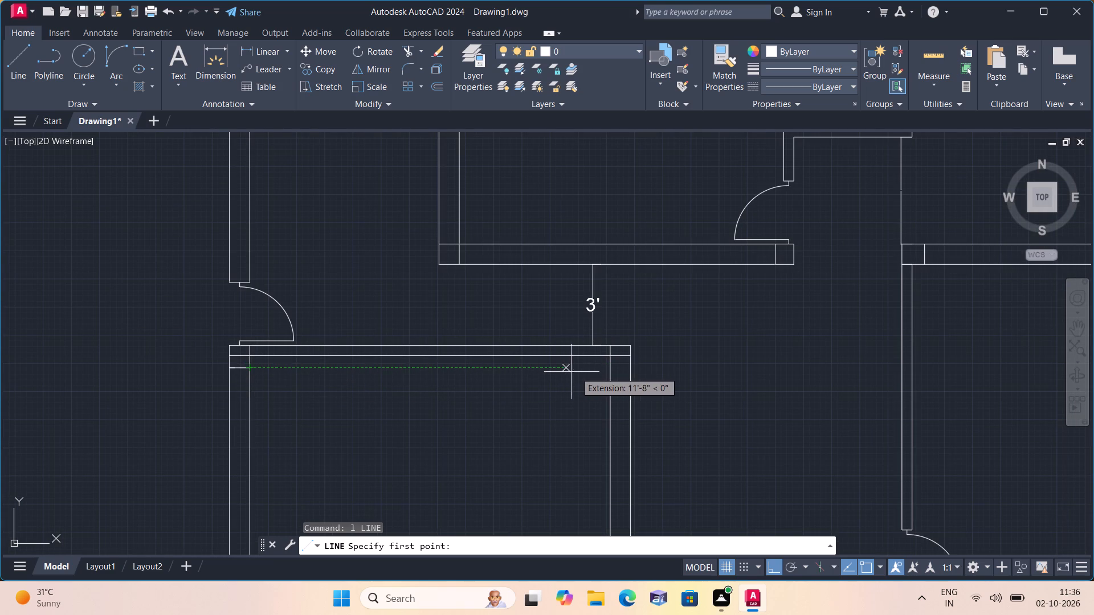
click(614, 371)
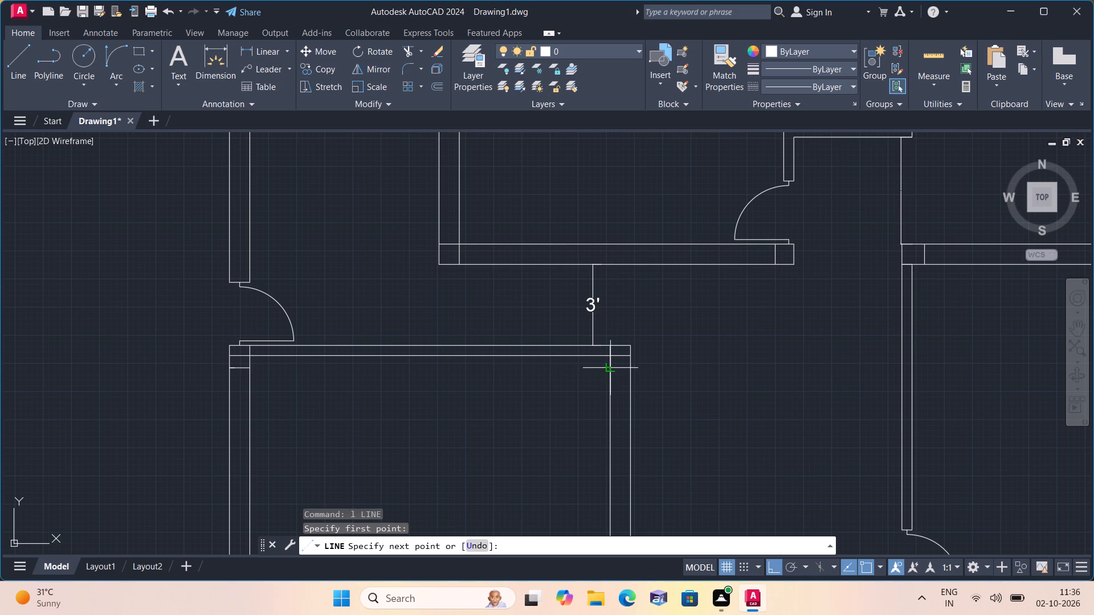
click(635, 367)
key(space)
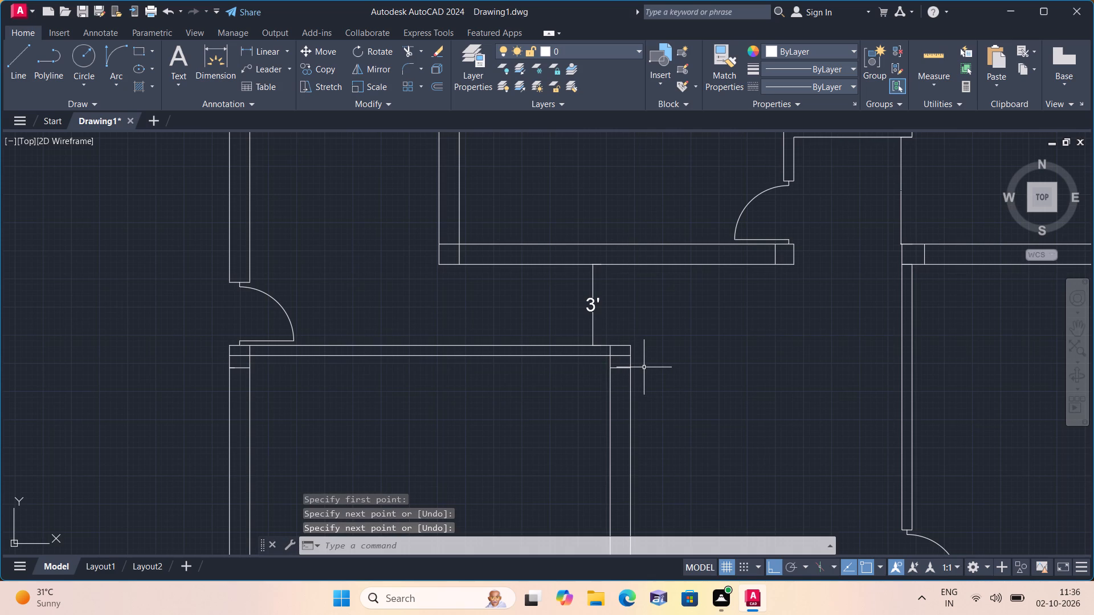
Trim the inner line of that room's north wall where it crosses the east and west wall corners.
text(trim)
key(space)
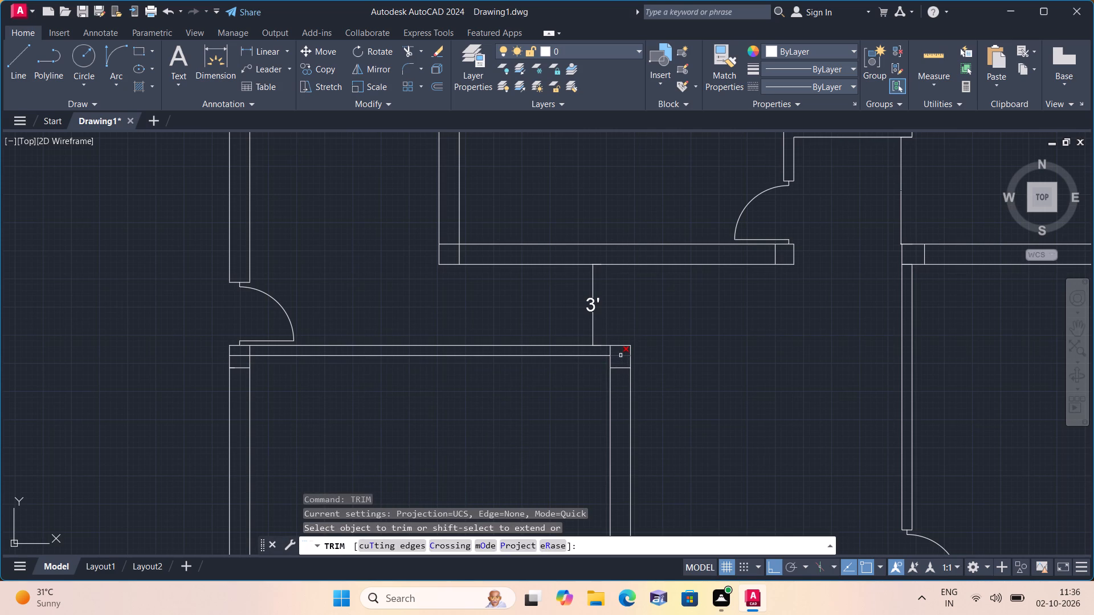
click(619, 355)
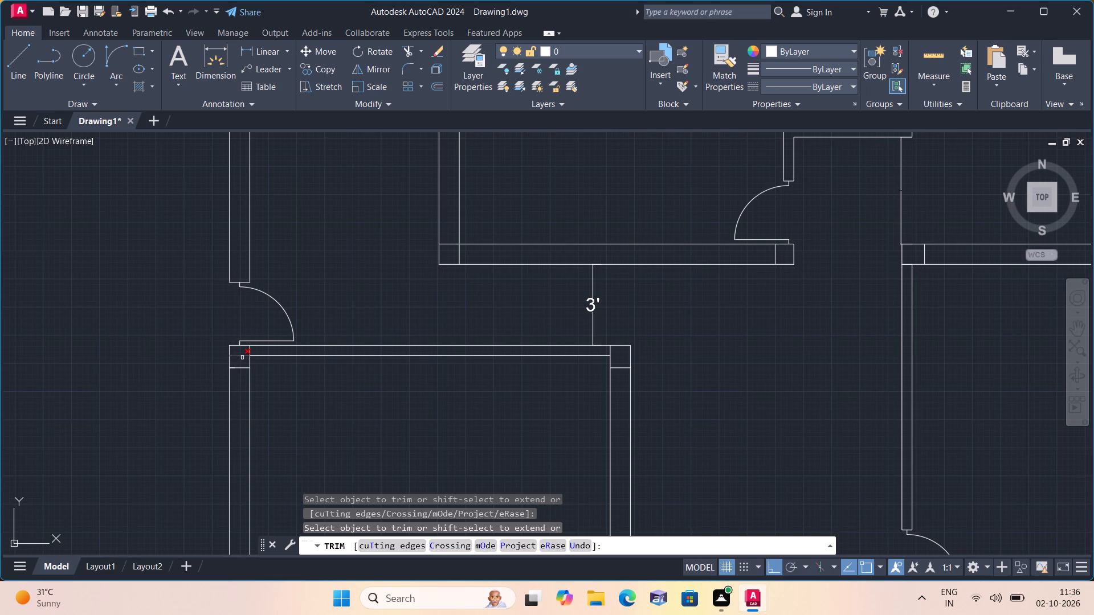
click(242, 358)
key(Escape)
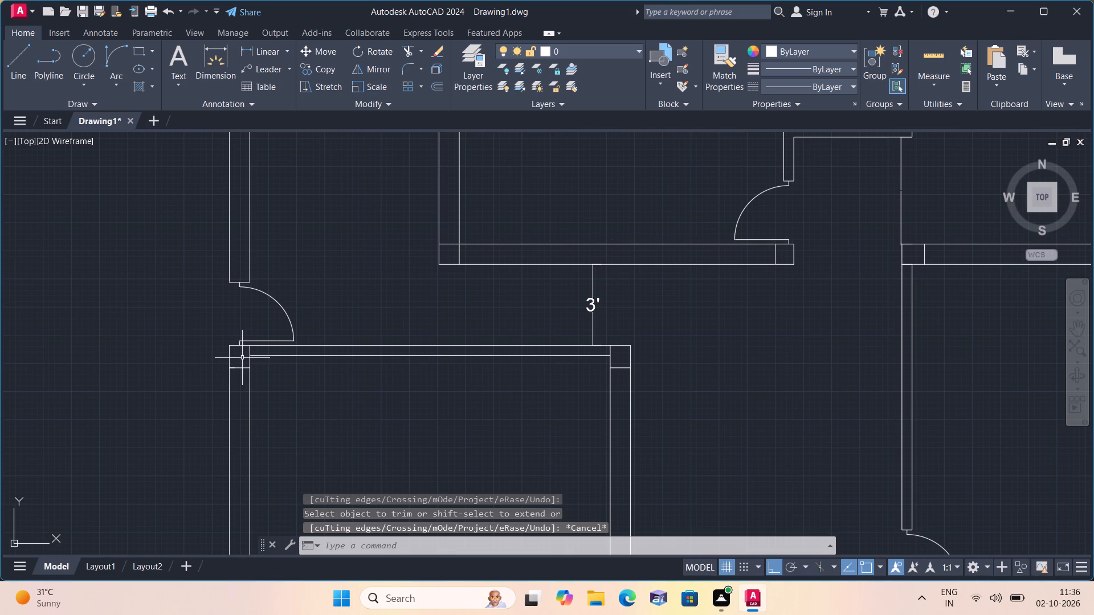
Examine the wall corners, junctions and door openings from the plan's north rooms down to the small room south of the 3' passage room.
scroll(252, 365, down, 2)
scroll(307, 413, down, 1)
middle_drag(302, 414, 283, 363)
scroll(290, 388, down, 1)
scroll(283, 356, up, 2)
scroll(283, 355, down, 1)
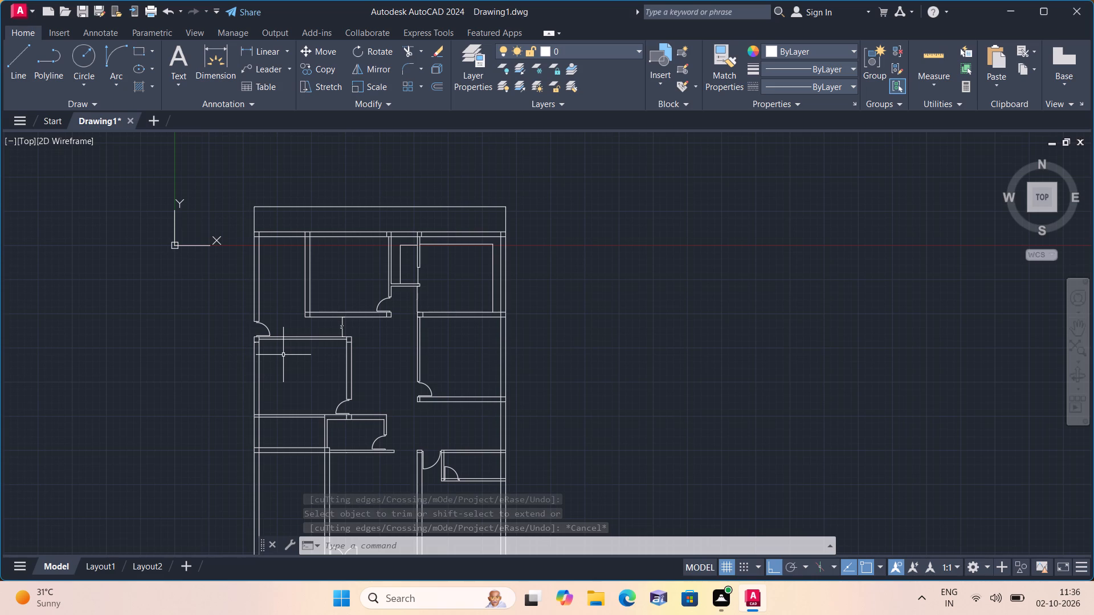
scroll(254, 292, up, 2)
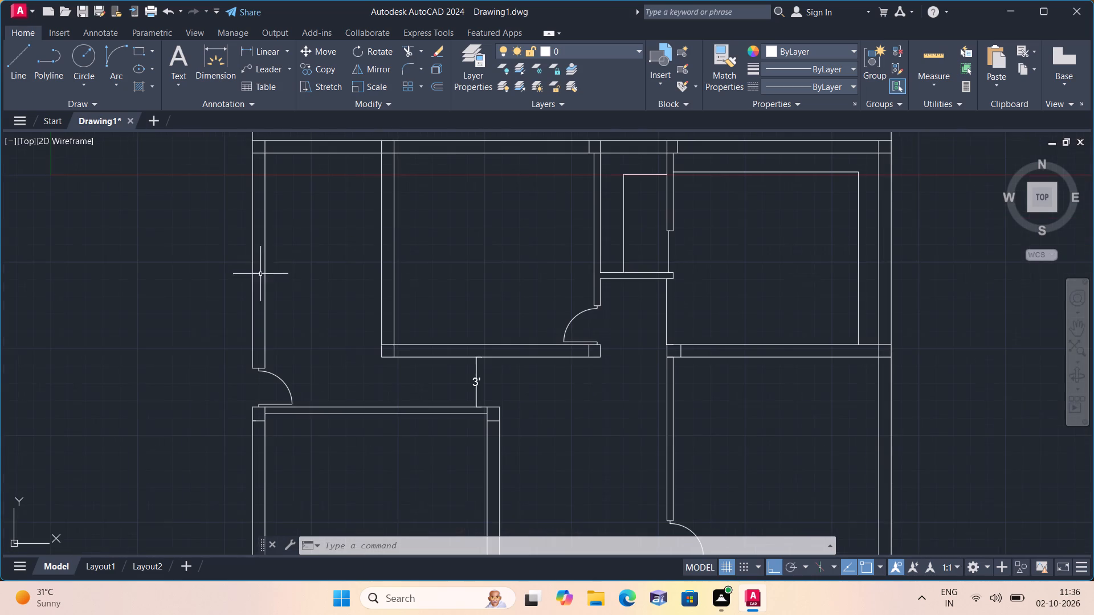
middle_drag(285, 259, 296, 379)
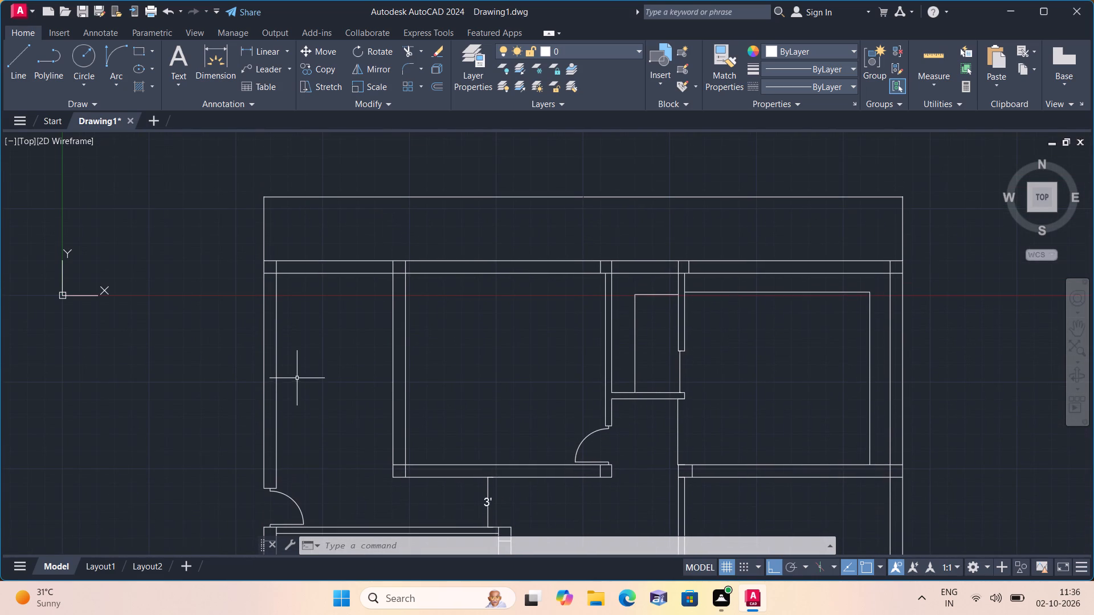
middle_click(330, 375)
scroll(340, 366, up, 1)
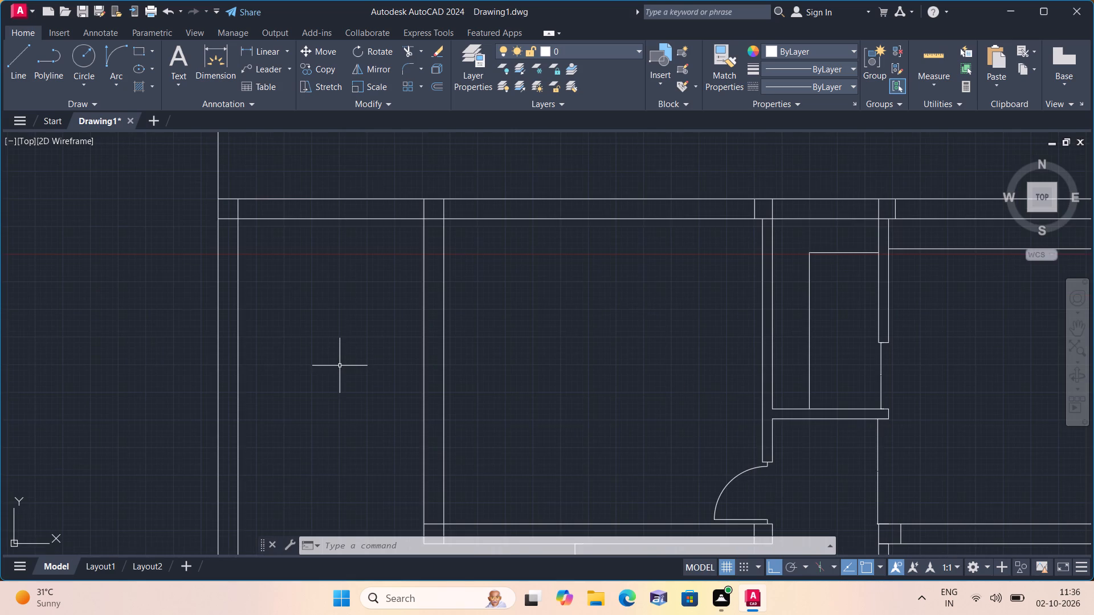
scroll(340, 366, down, 1)
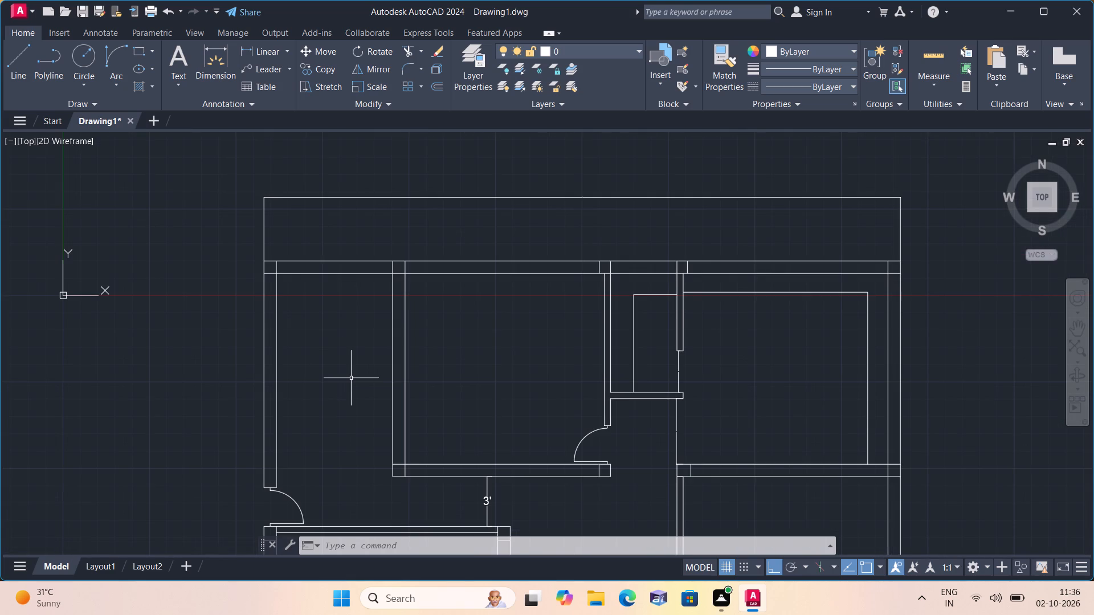
middle_drag(350, 375, 333, 325)
scroll(334, 330, down, 1)
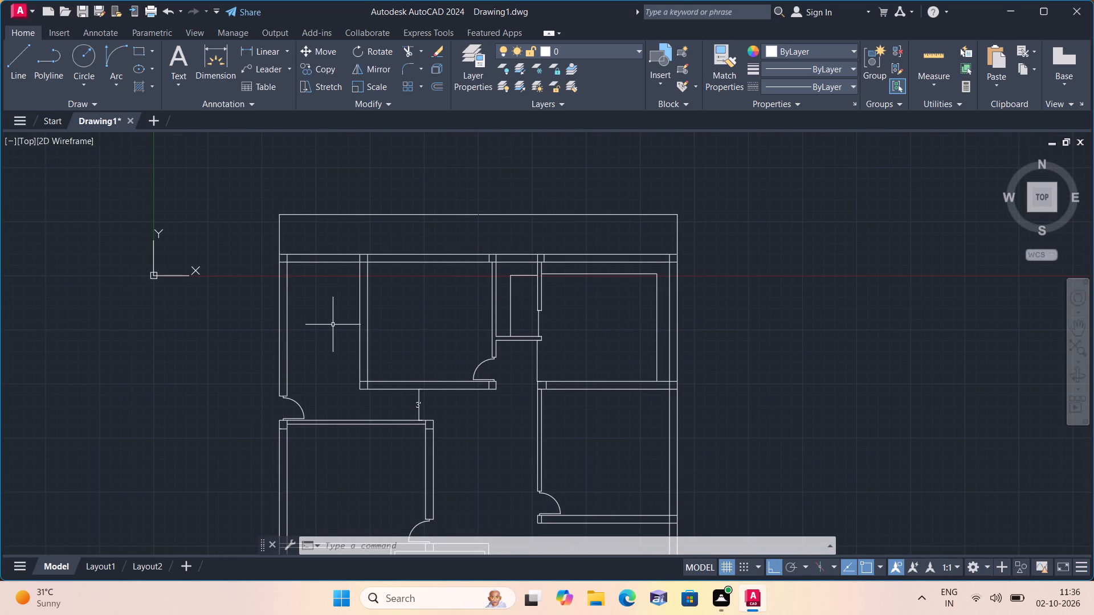
scroll(333, 325, up, 1)
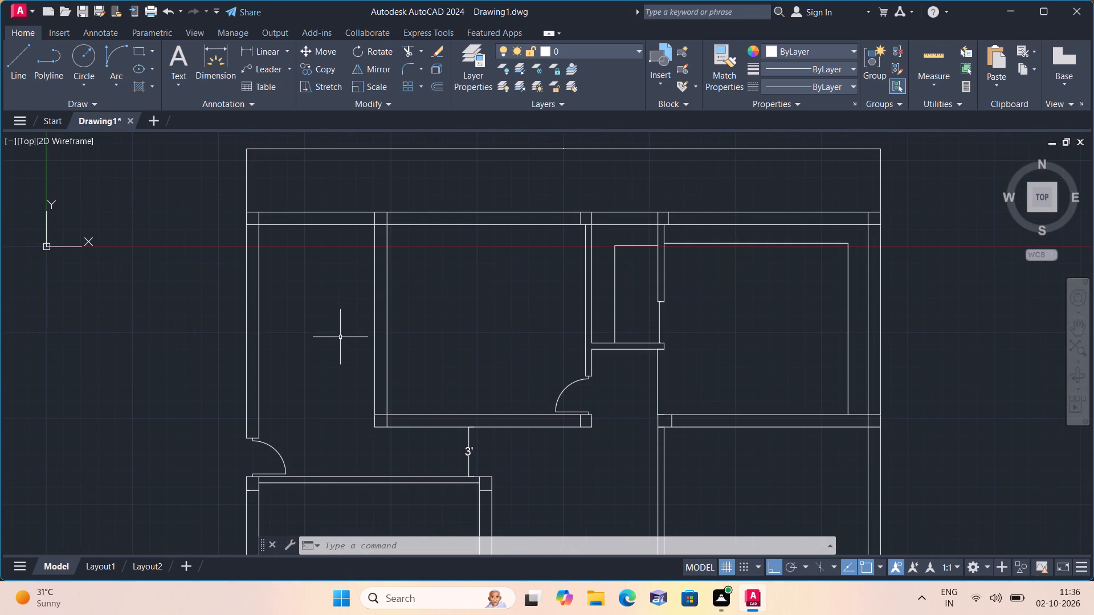
middle_drag(310, 345, 284, 293)
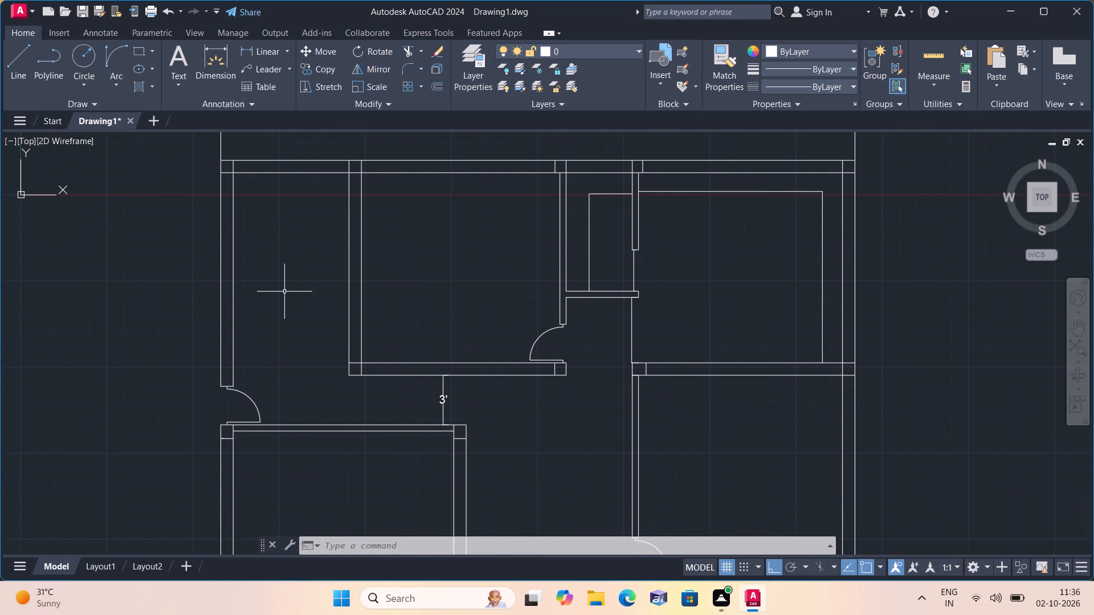
scroll(284, 292, up, 1)
scroll(284, 292, down, 2)
middle_drag(346, 371, 331, 348)
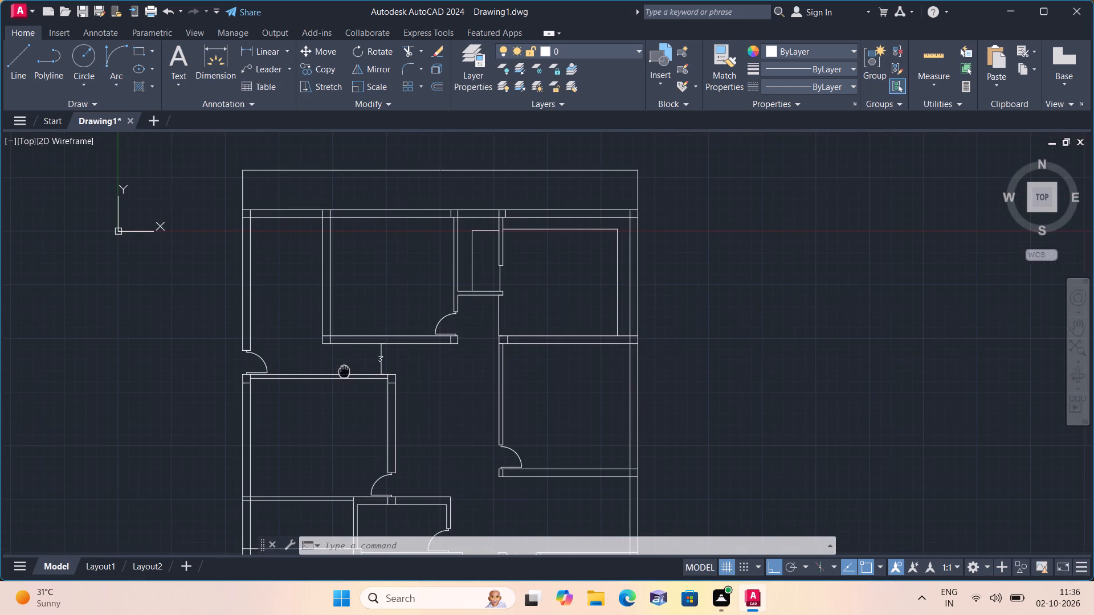
middle_drag(331, 348, 305, 293)
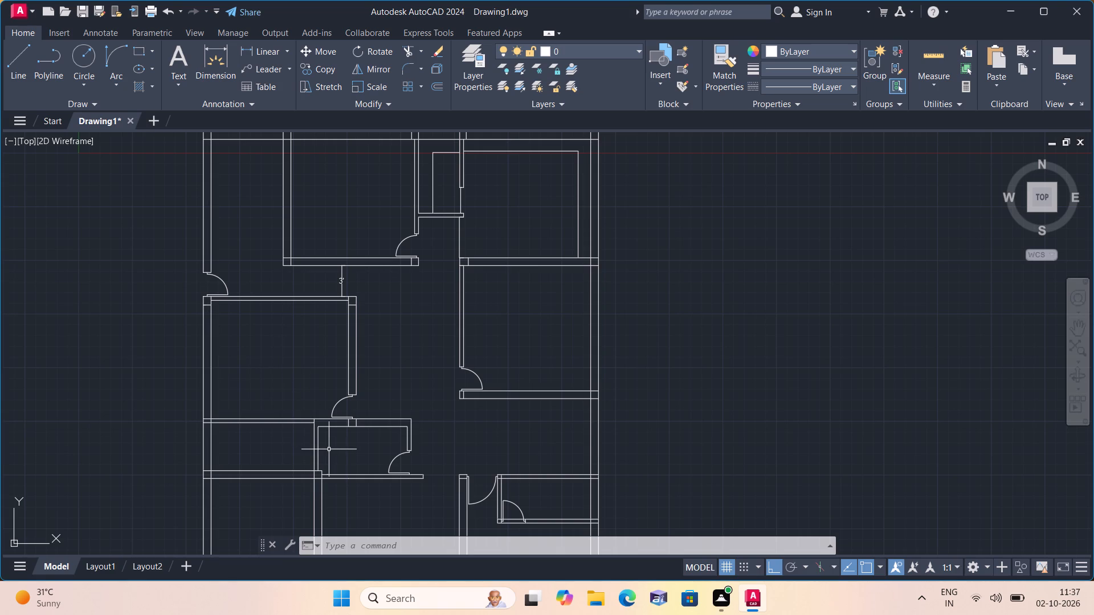
scroll(332, 449, up, 1)
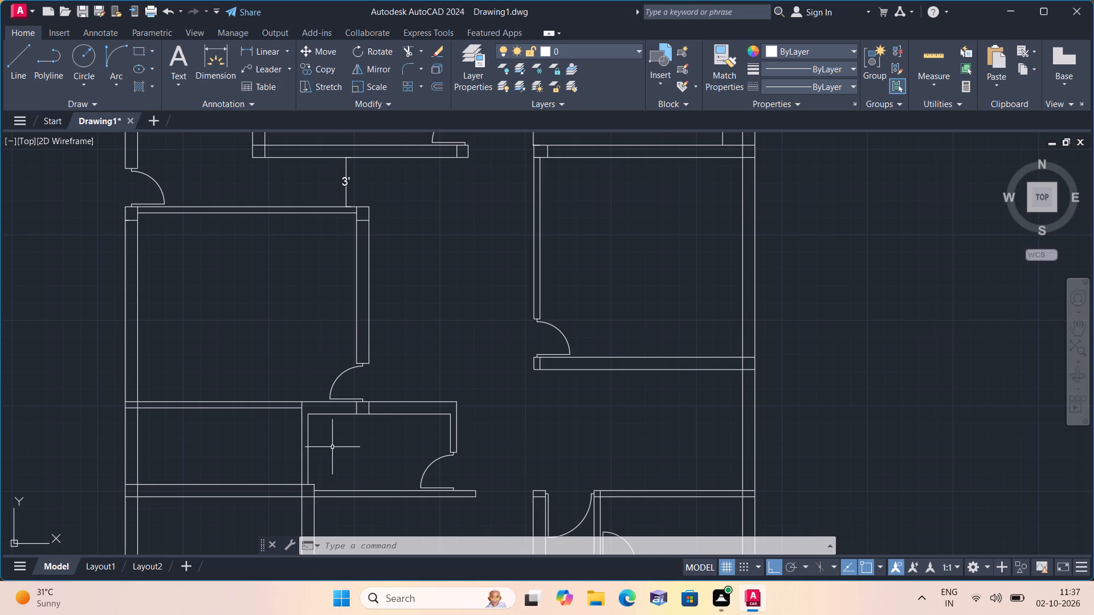
scroll(332, 447, down, 1)
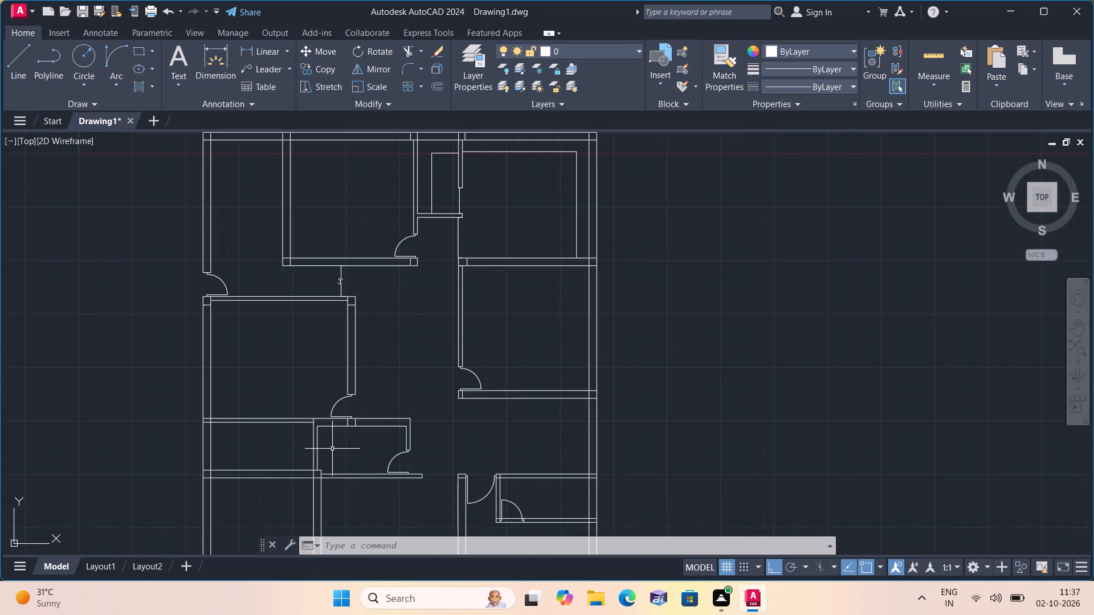
scroll(332, 449, up, 1)
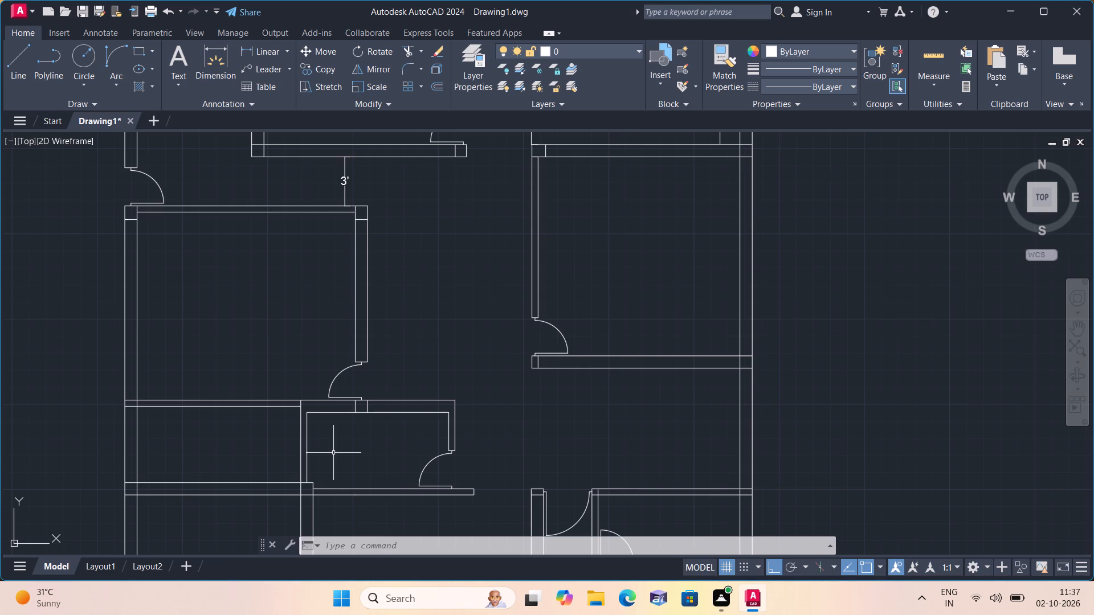
middle_drag(333, 453, 318, 358)
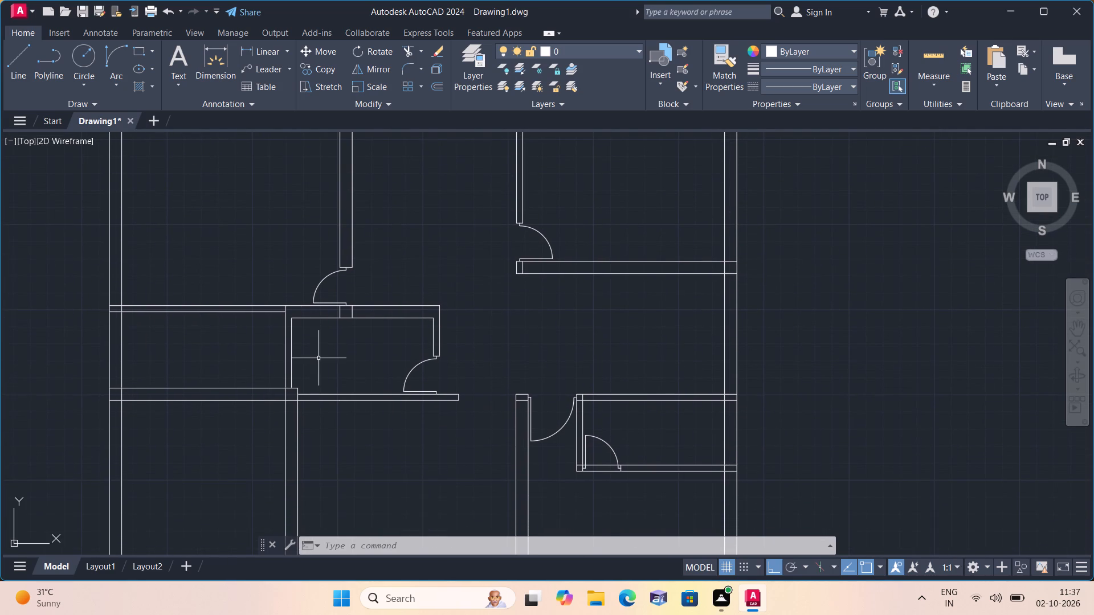
scroll(319, 358, up, 2)
scroll(312, 366, down, 1)
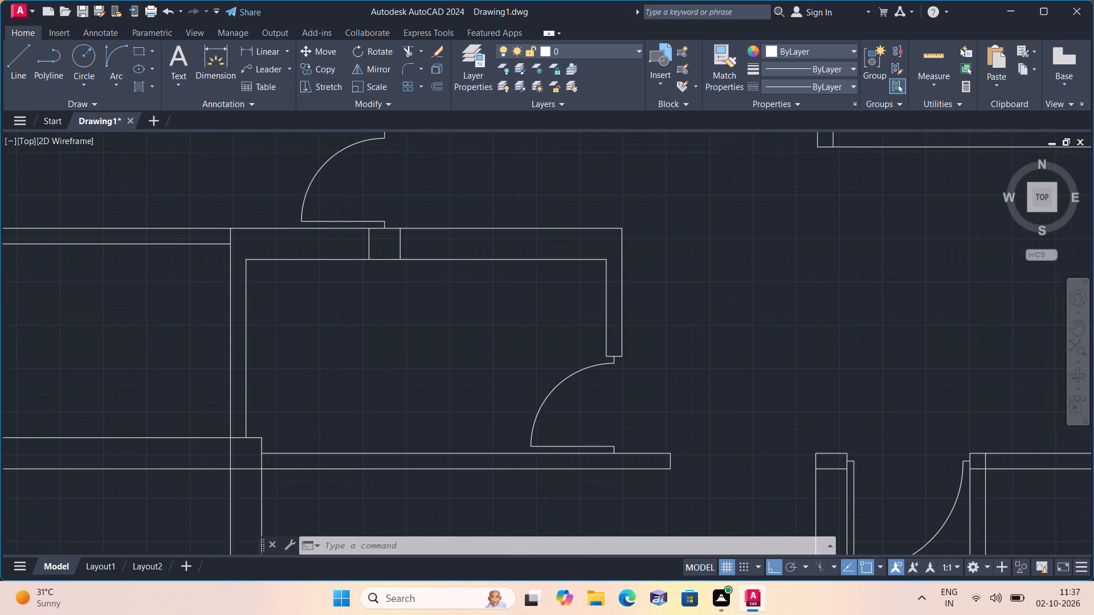
scroll(312, 366, down, 1)
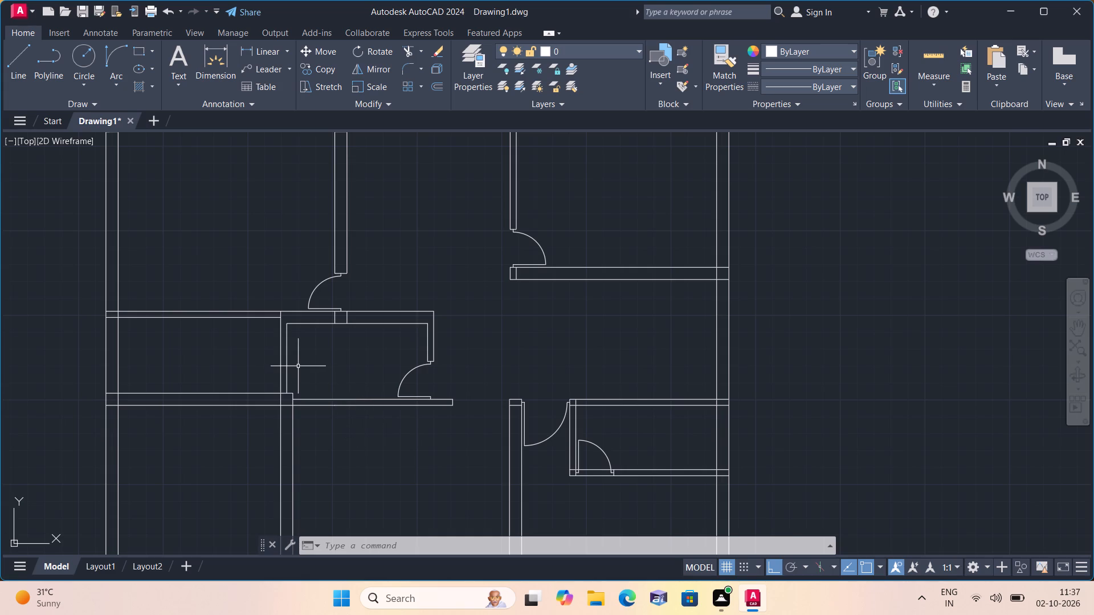
Draw a vertical line across the thin south wall of the room below the 3' passage, at its east end beside the small room.
key(l)
key(space)
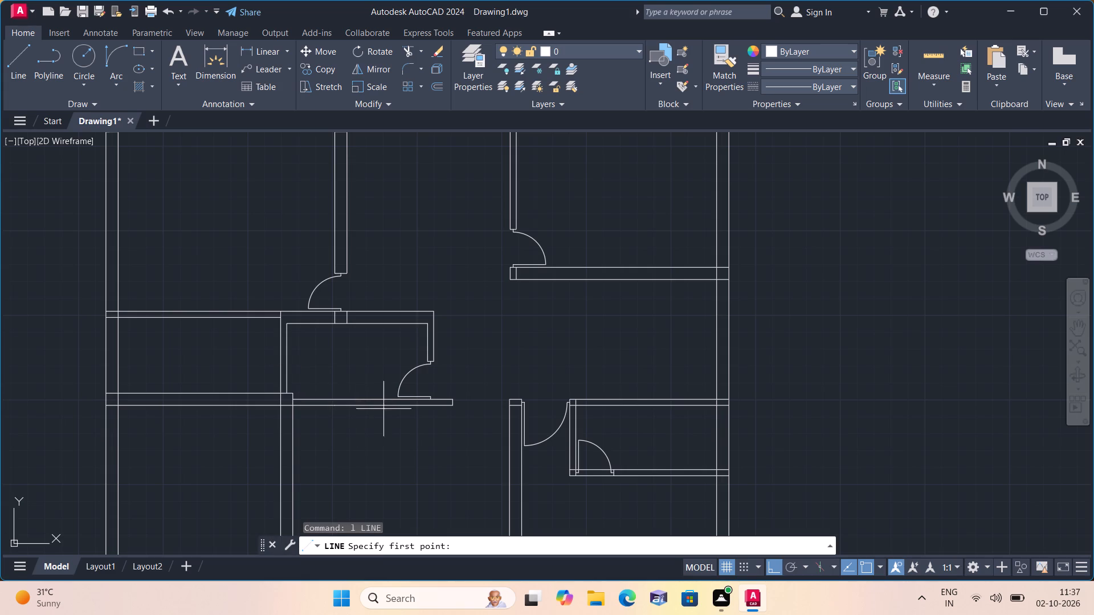
scroll(419, 413, up, 1)
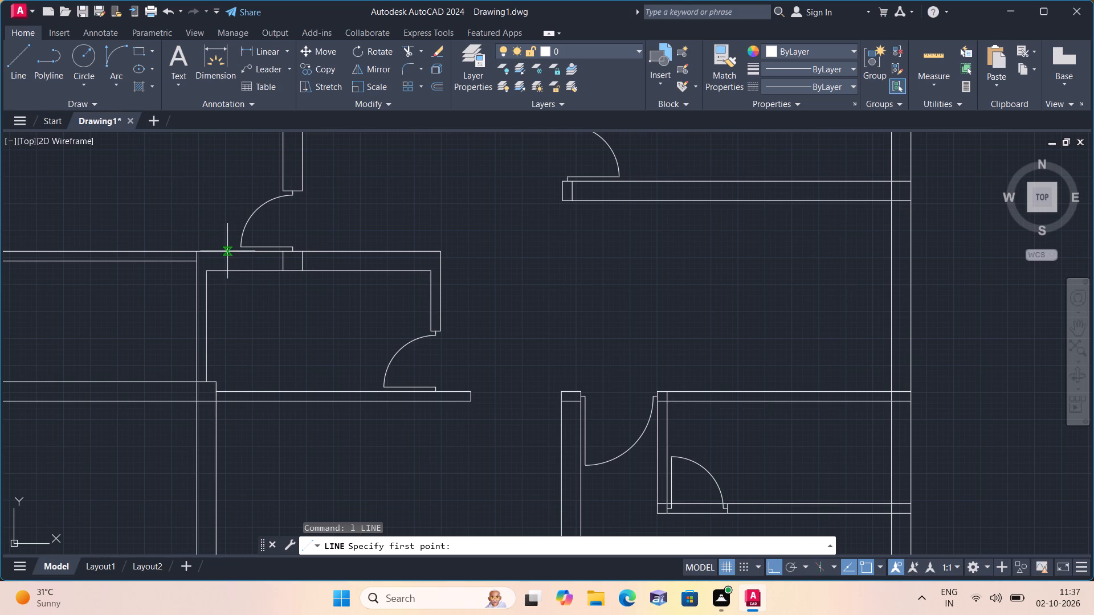
scroll(174, 264, up, 2)
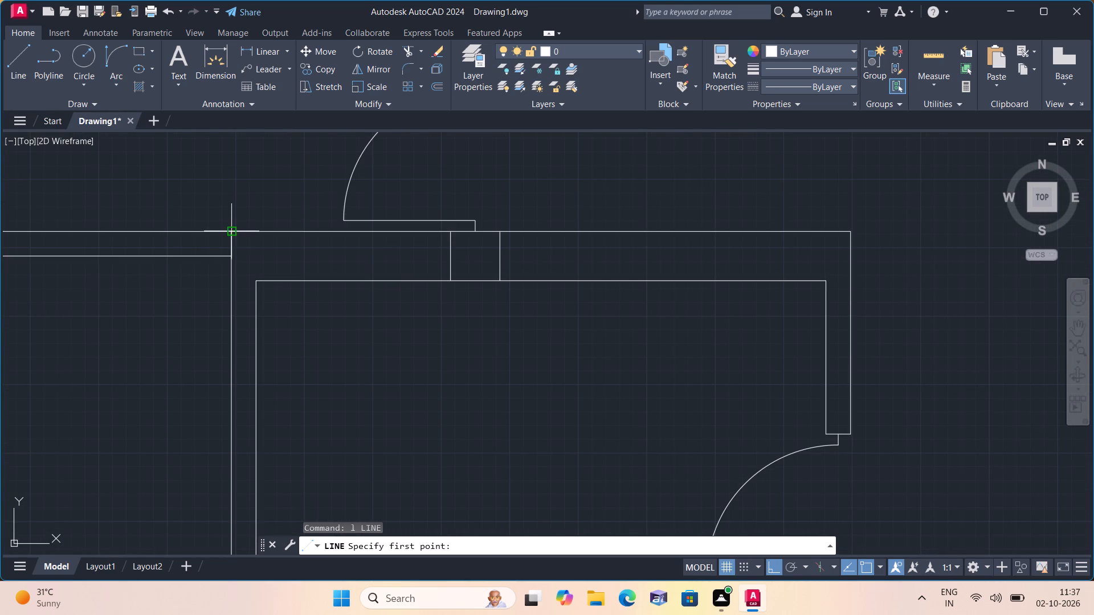
click(232, 232)
click(233, 259)
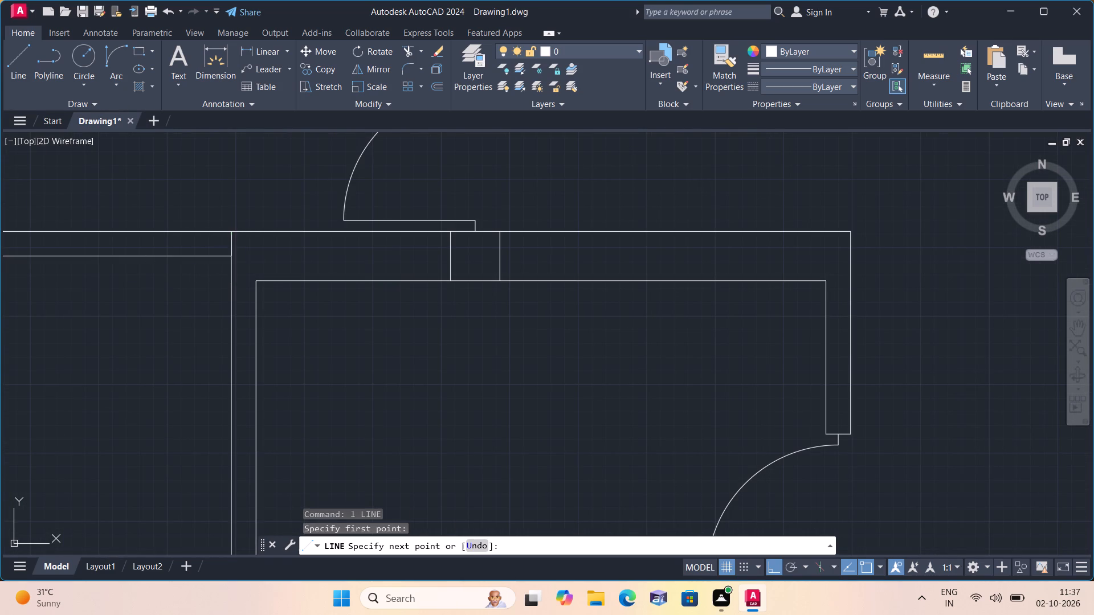
key(space)
From that line's midpoint, draw westward segments of 2", 2' and 2" along the wall's centre, ending with a segment up to its north line.
key(space)
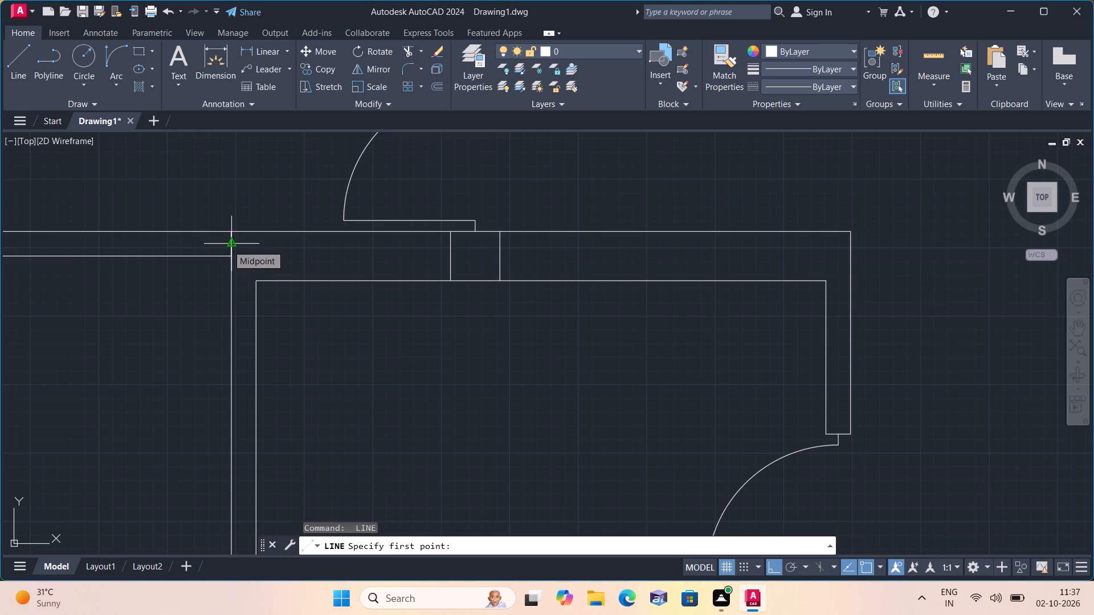
click(227, 245)
text(2")
key(space)
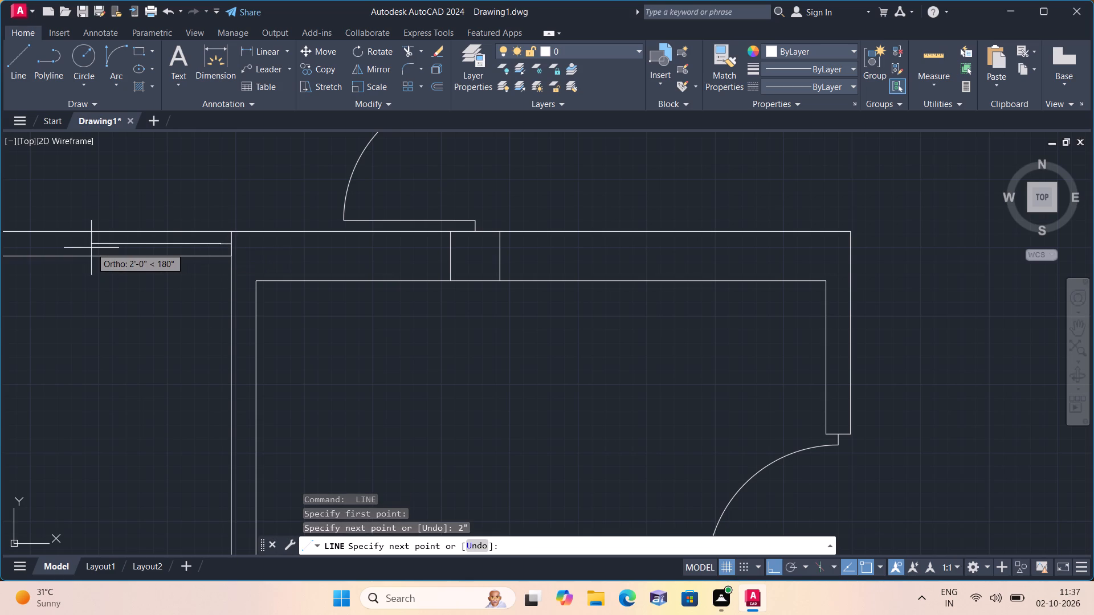
text(2')
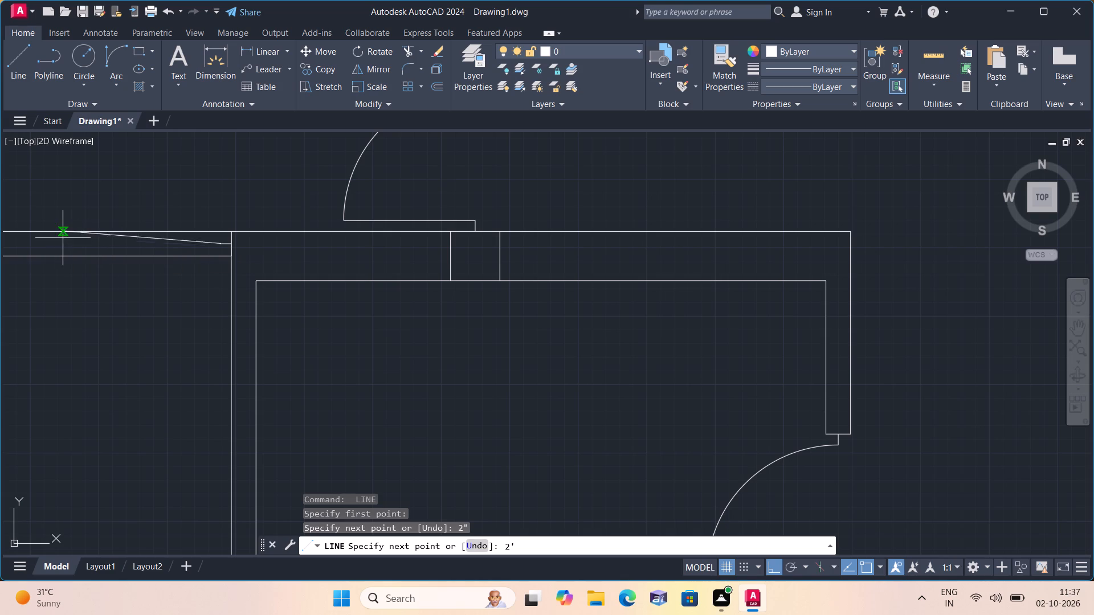
key(space)
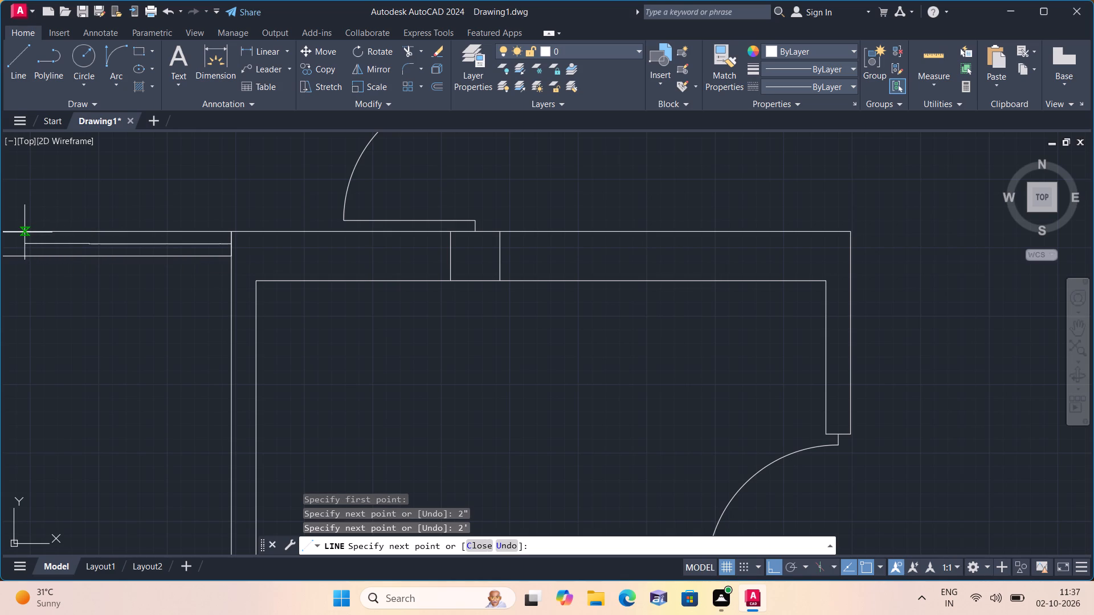
text(2")
key(space)
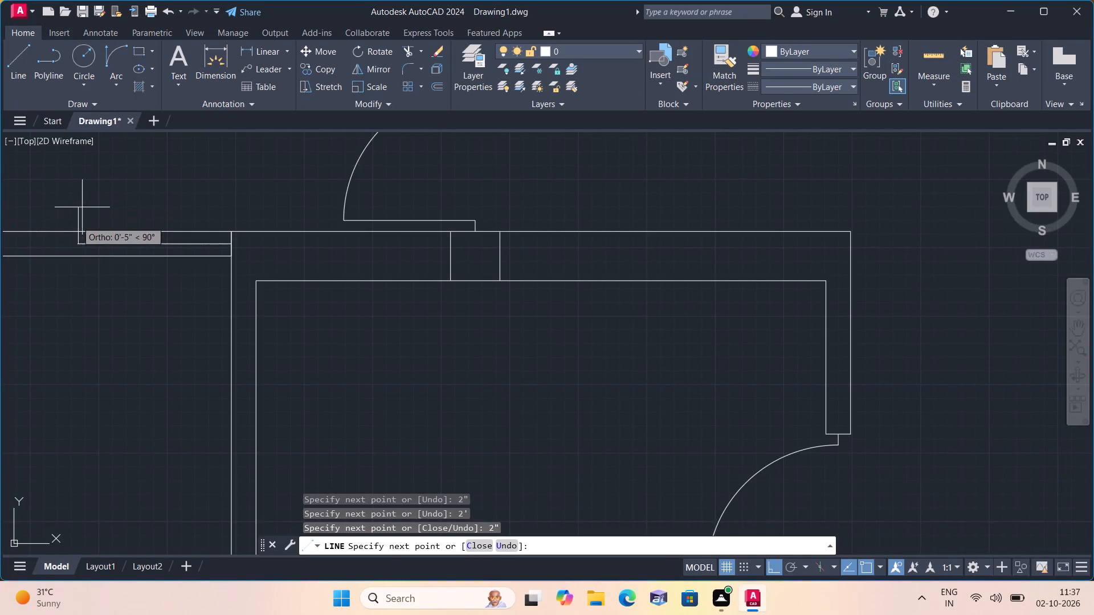
scroll(70, 236, up, 1)
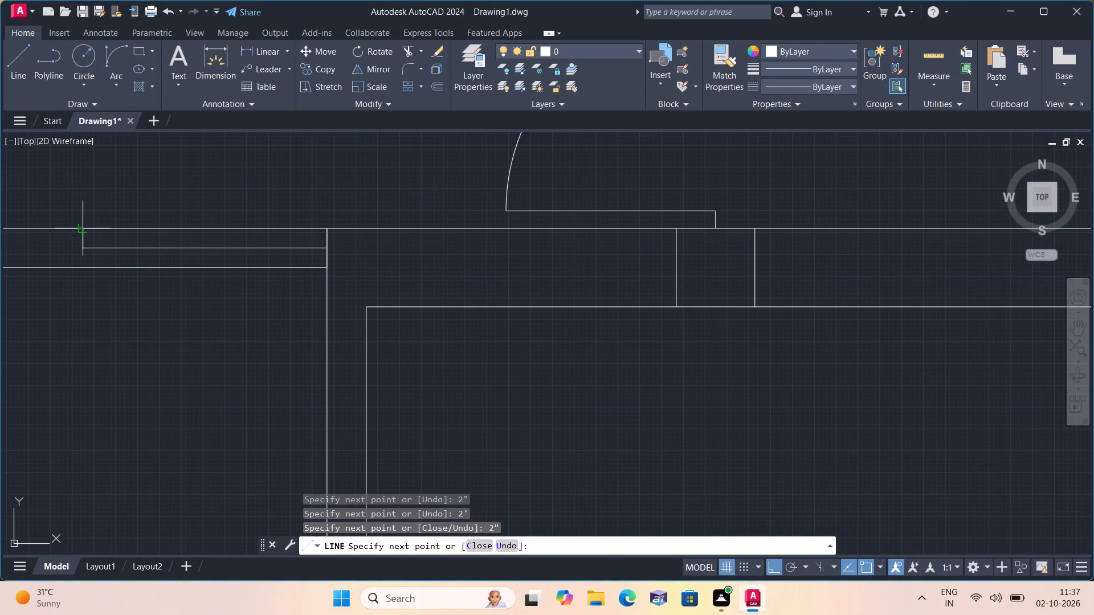
click(81, 227)
key(space)
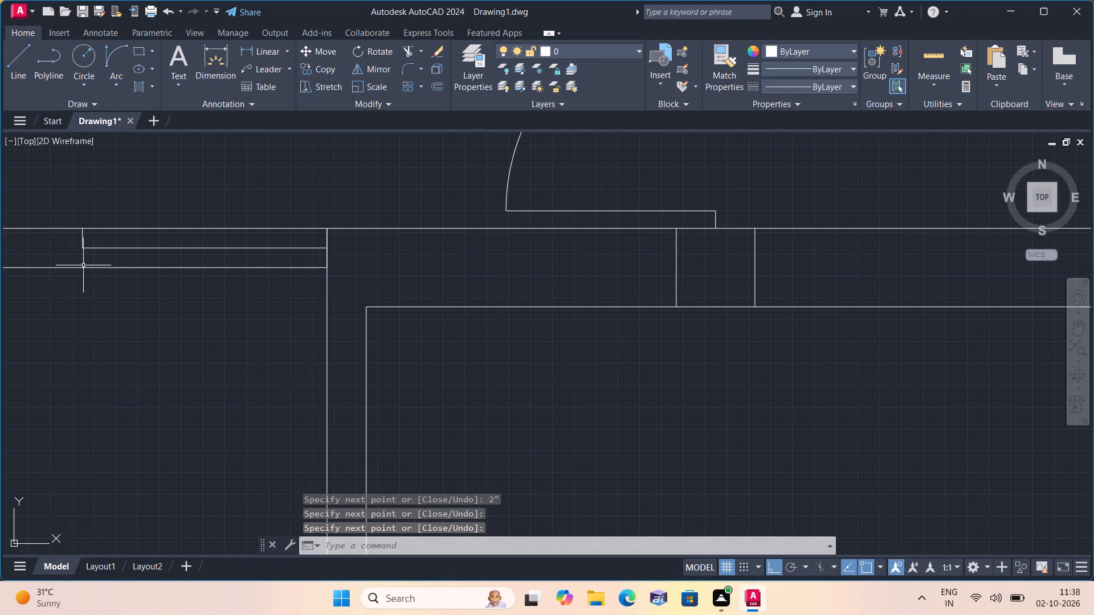
Complete the opening's west jamb with a line from the last 2" segment's west end down to the wall's south line.
key(space)
click(83, 250)
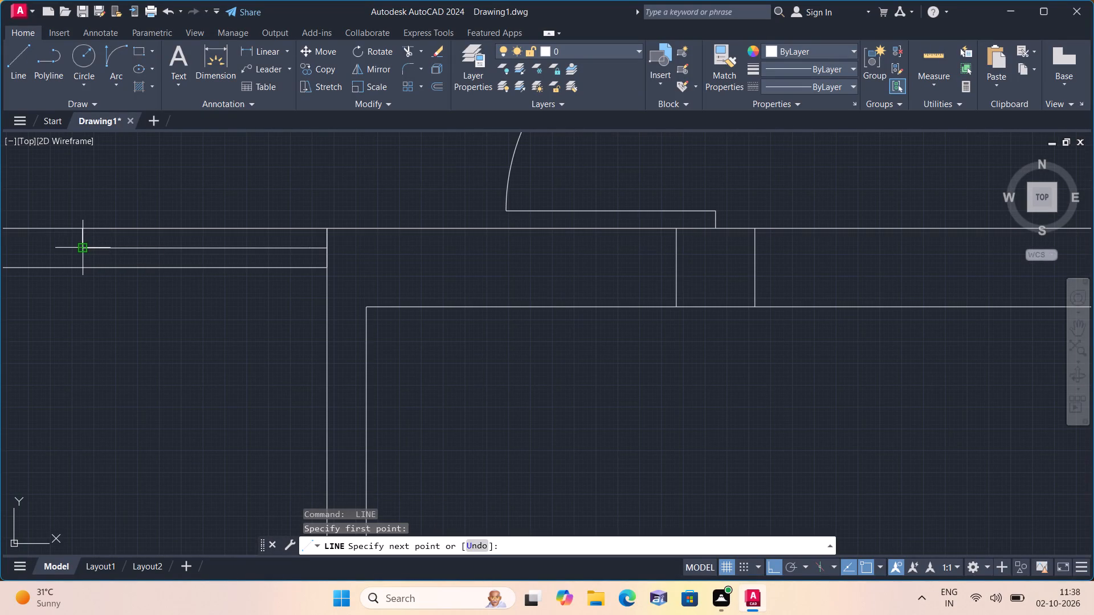
click(78, 269)
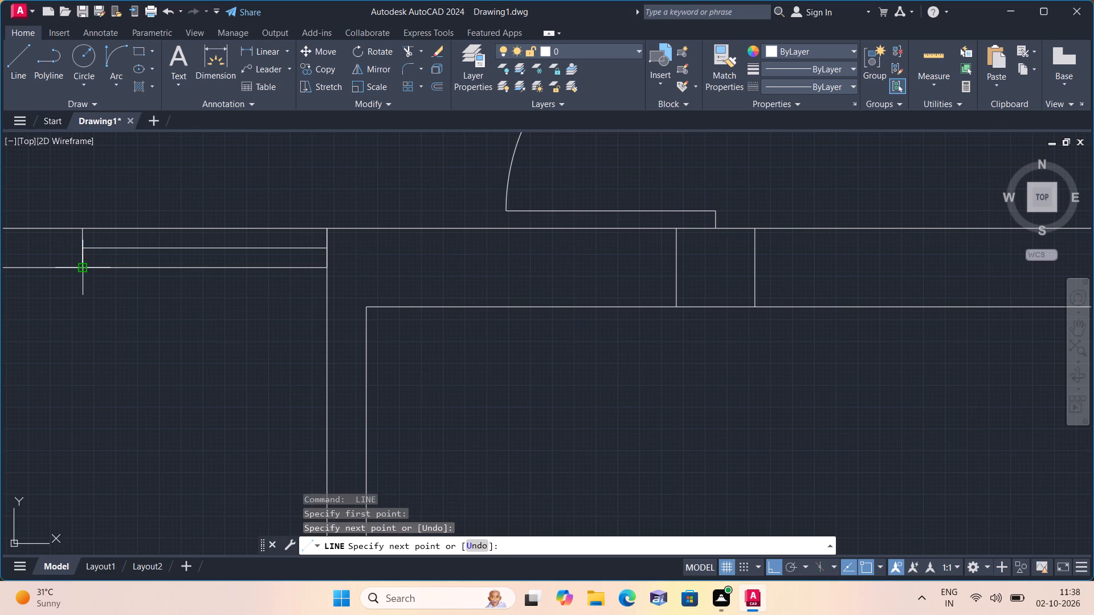
key(space)
Delete the 2' centre segment and the short vertical line at the opening's east end.
click(115, 248)
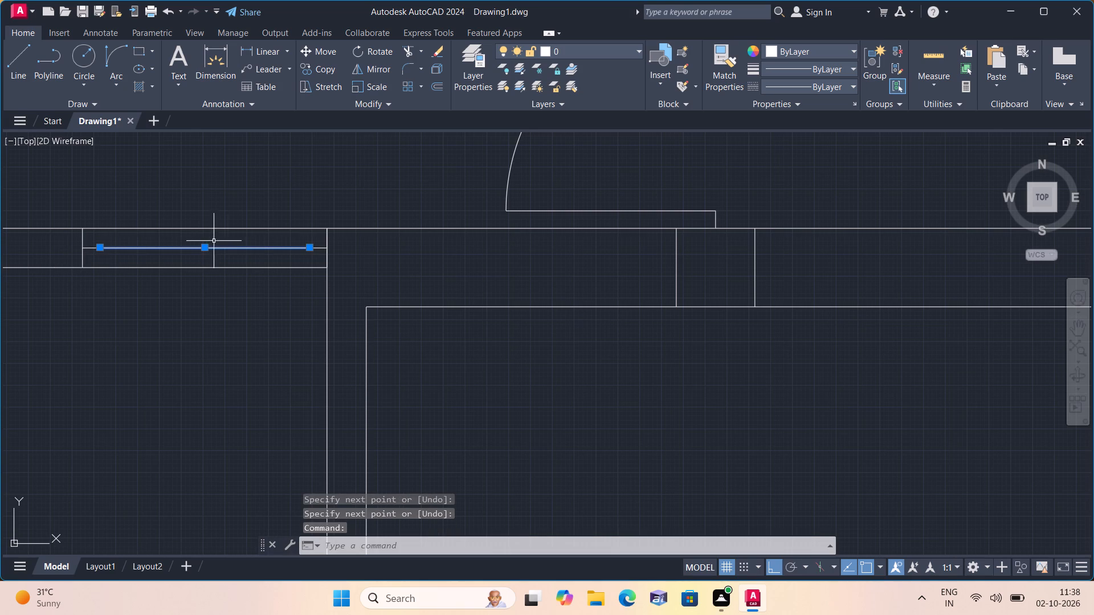
click(328, 256)
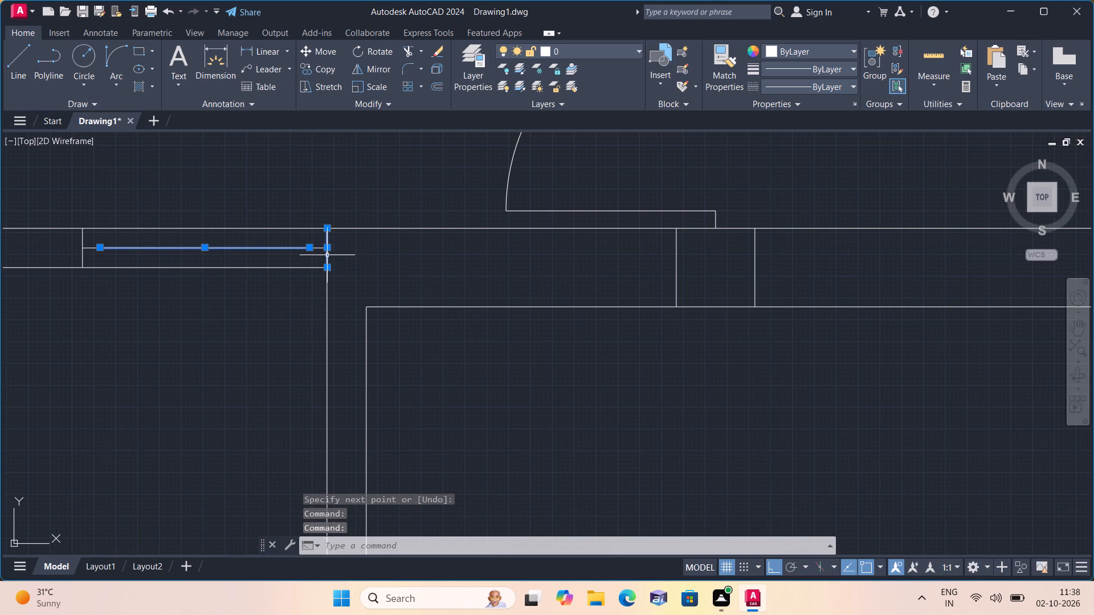
key(Delete)
Draw a 2' door leaf line southward from the west end of the opening's east 2" stub.
text(l)
key(space)
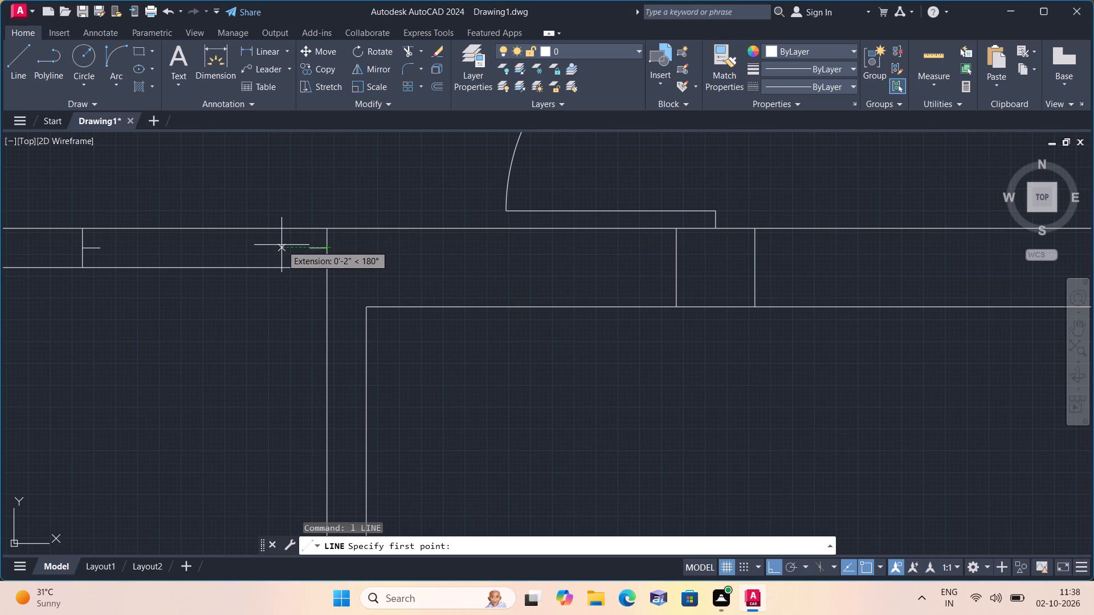
click(309, 248)
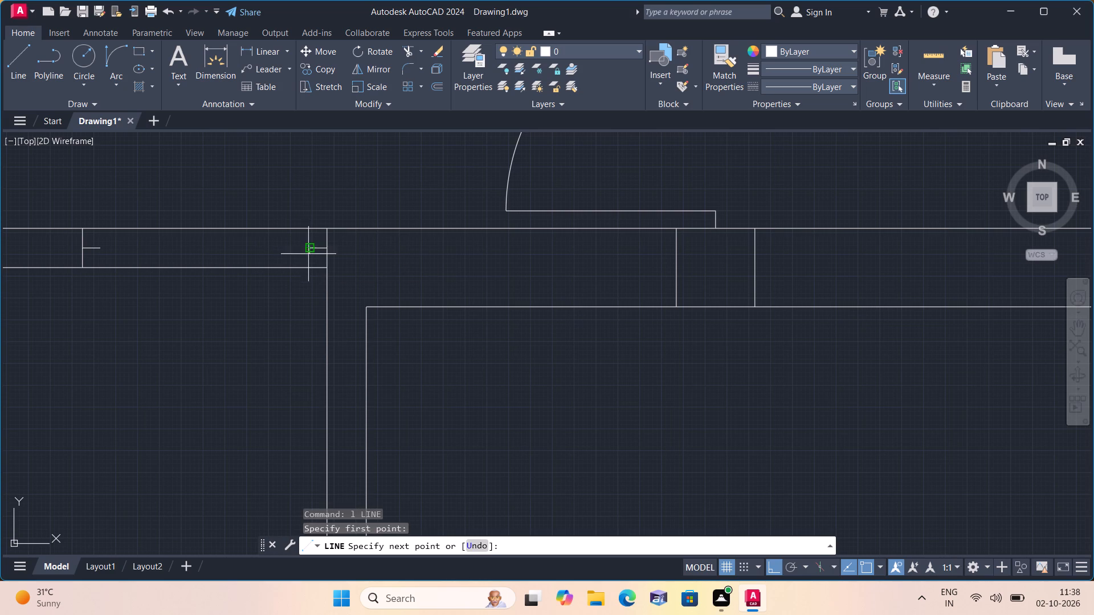
scroll(303, 331, down, 1)
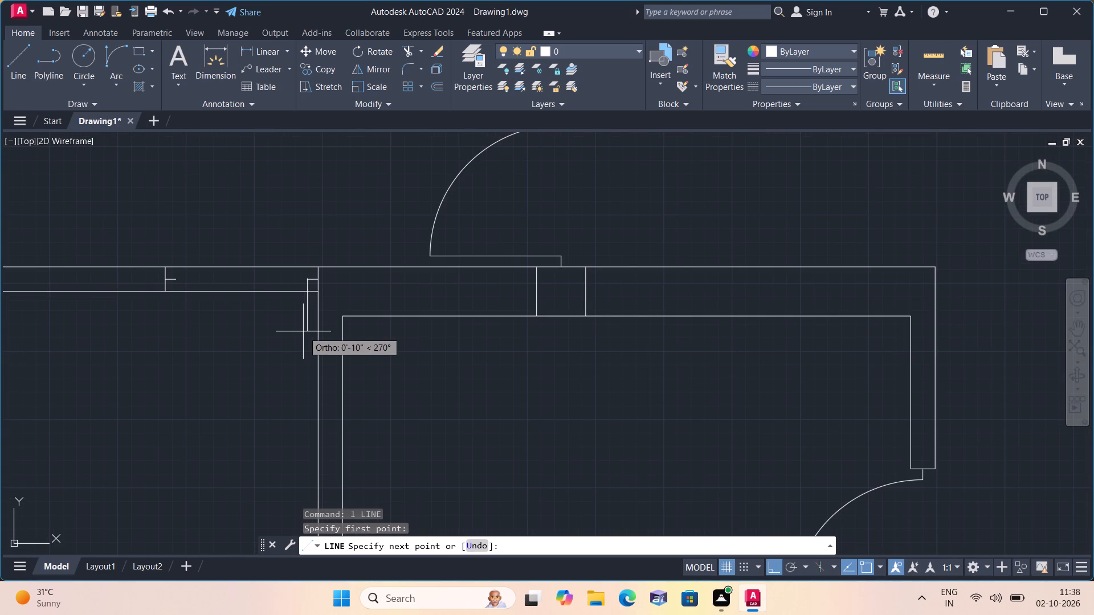
text(2')
key(space)
key(Escape)
Draw the door's swing with a Start, End, Direction arc from the leaf's south end to the west 2" stub's free end.
scroll(172, 274, down, 2)
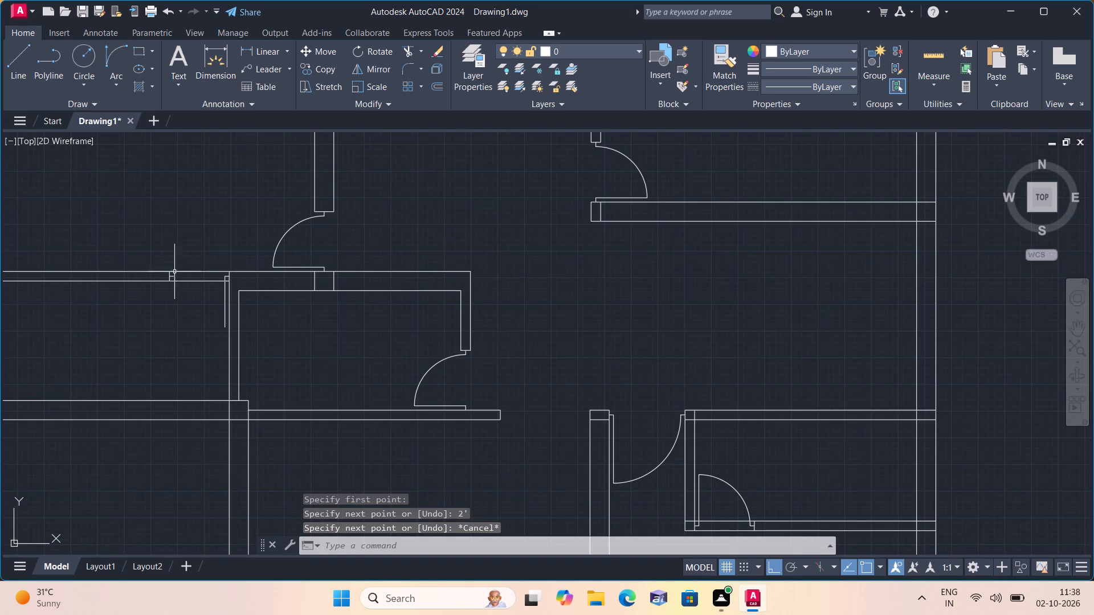
click(119, 87)
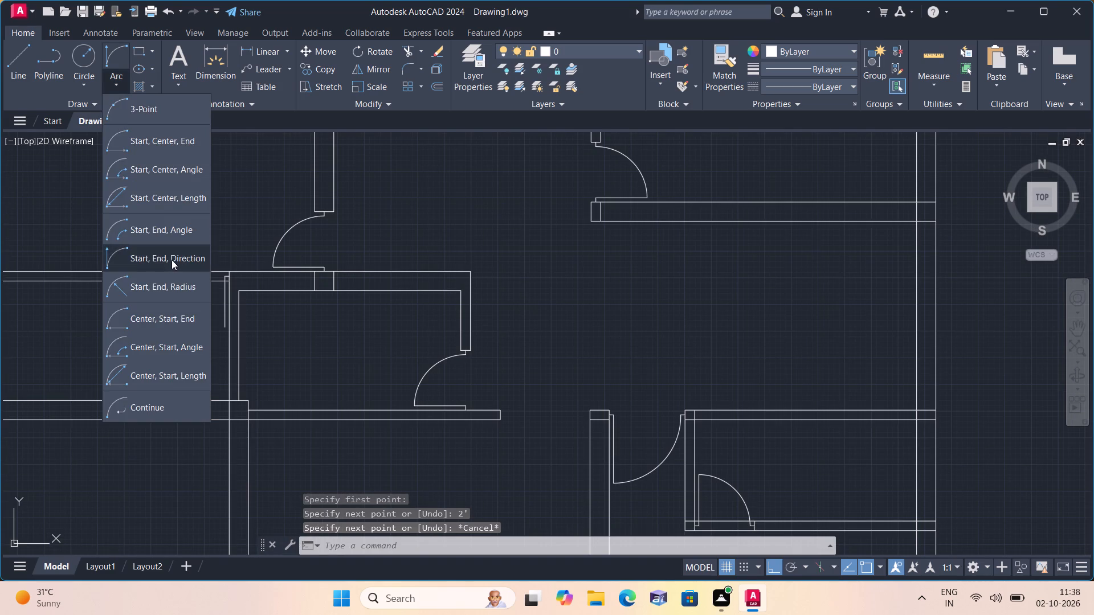
click(172, 259)
scroll(248, 335, up, 1)
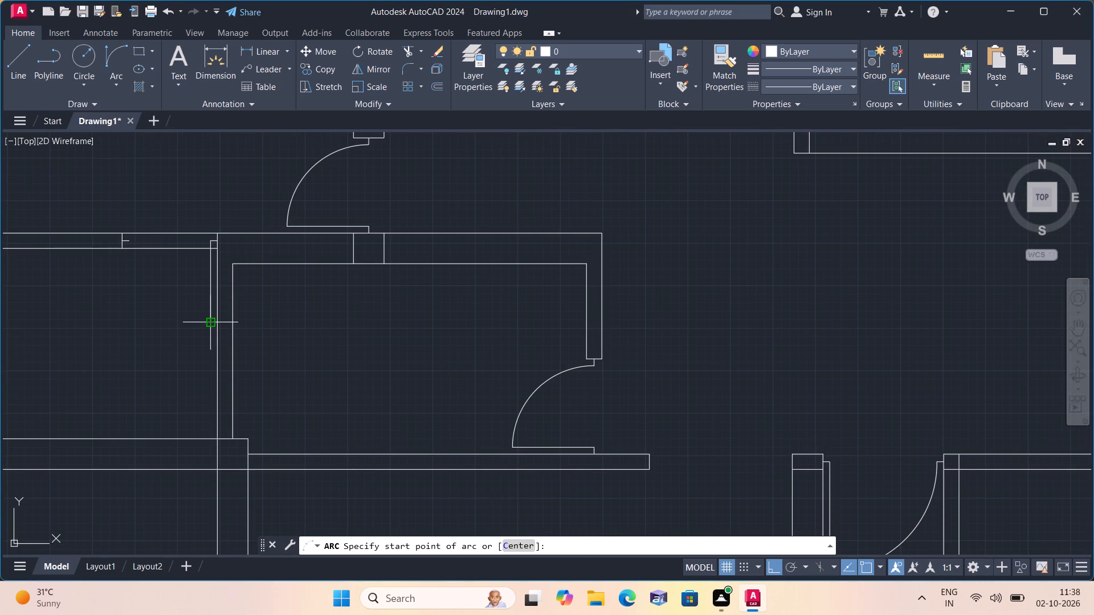
click(207, 318)
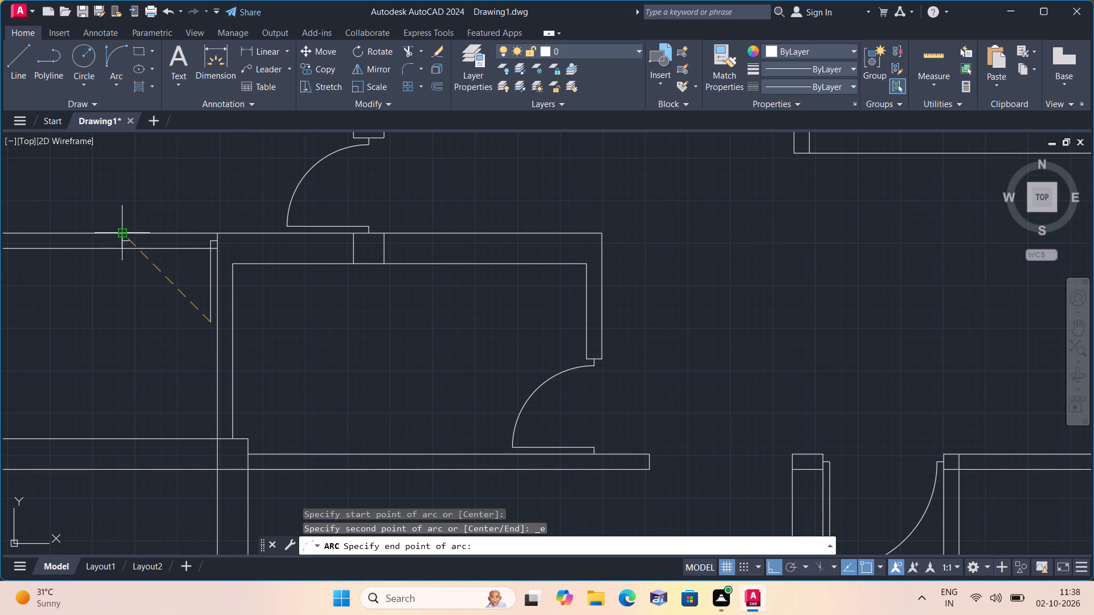
click(132, 240)
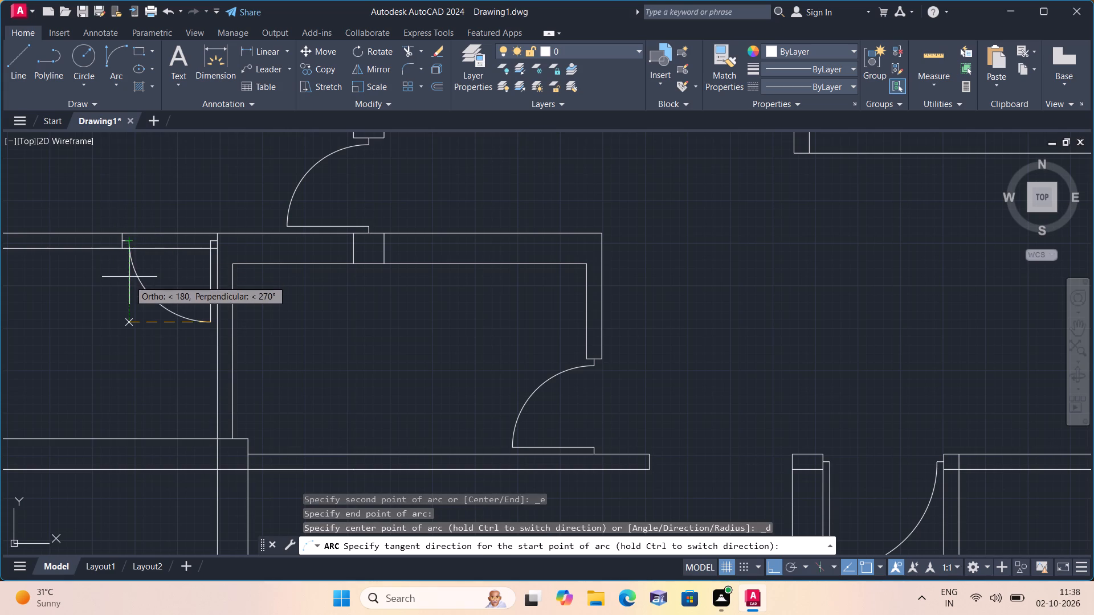
click(129, 284)
Trim both wall lines across the new door opening, including the short leftover pieces beside the west jamb and the door leaf.
scroll(129, 284, down, 1)
middle_drag(95, 286, 120, 306)
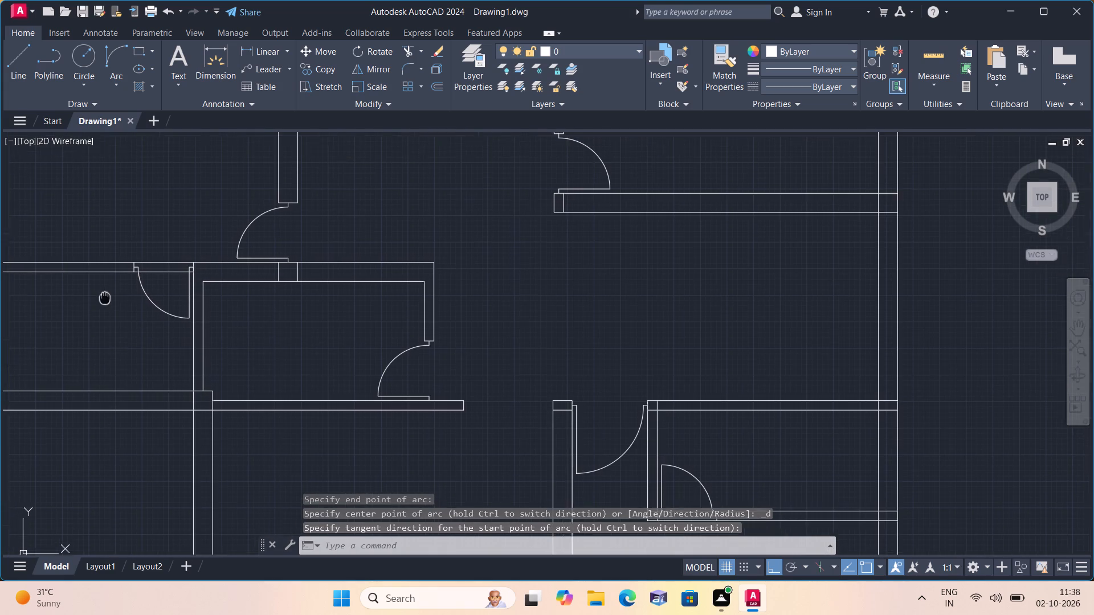
middle_drag(120, 306, 132, 318)
text(tr)
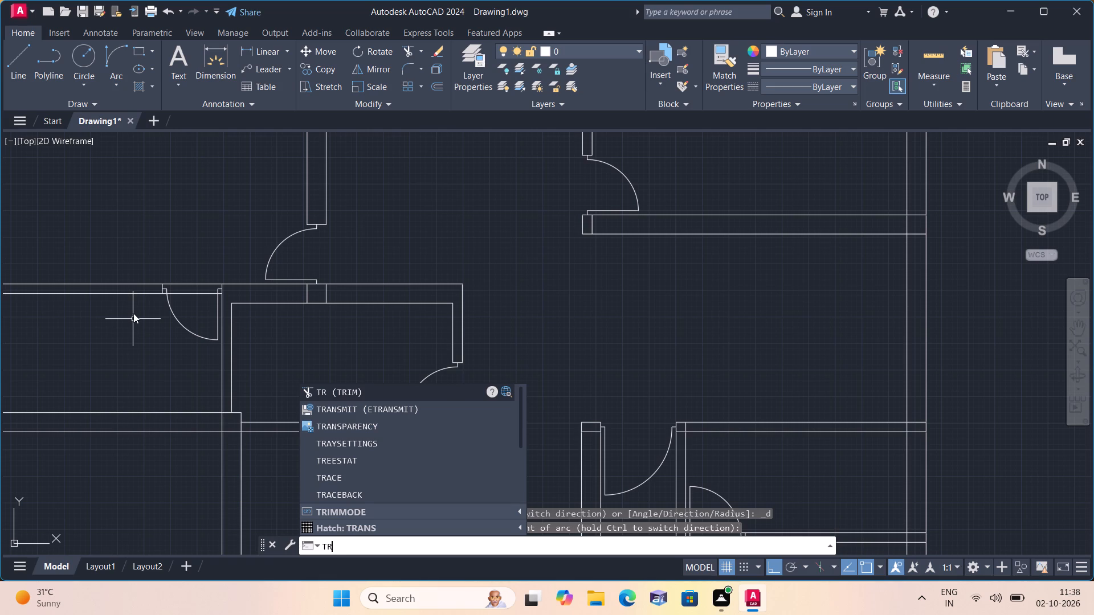
key(i)
key(m)
key(space)
scroll(179, 298, up, 3)
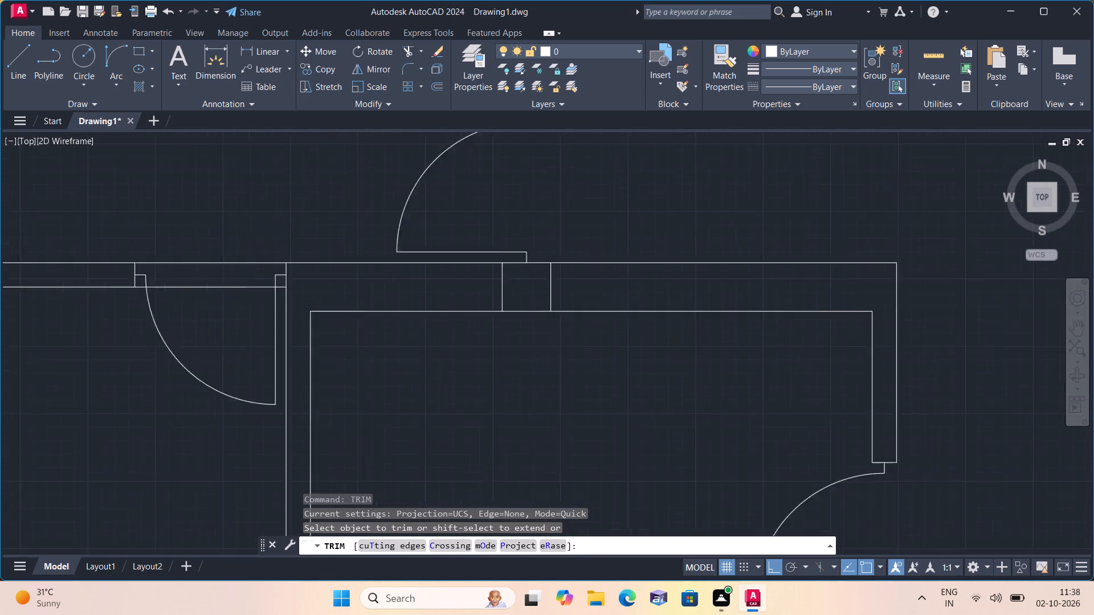
drag(179, 298, 182, 281)
click(198, 181)
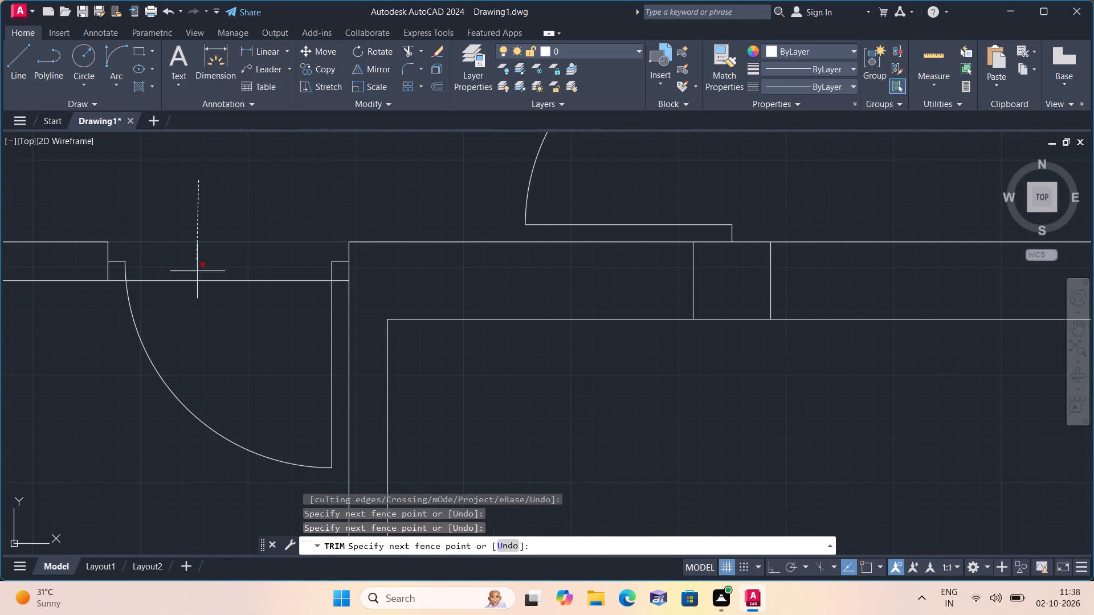
click(202, 304)
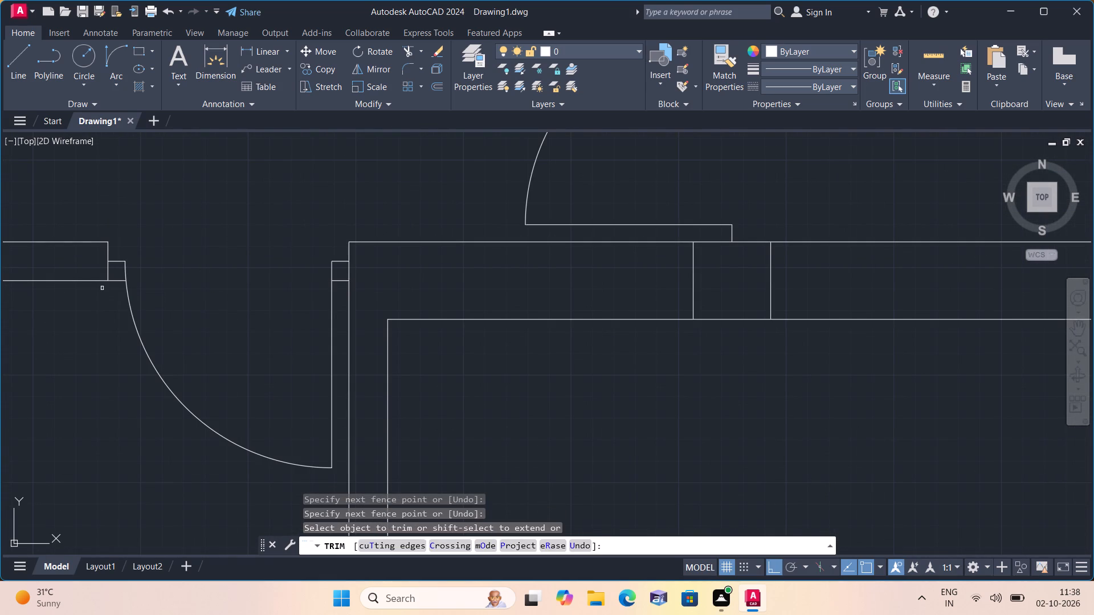
click(116, 280)
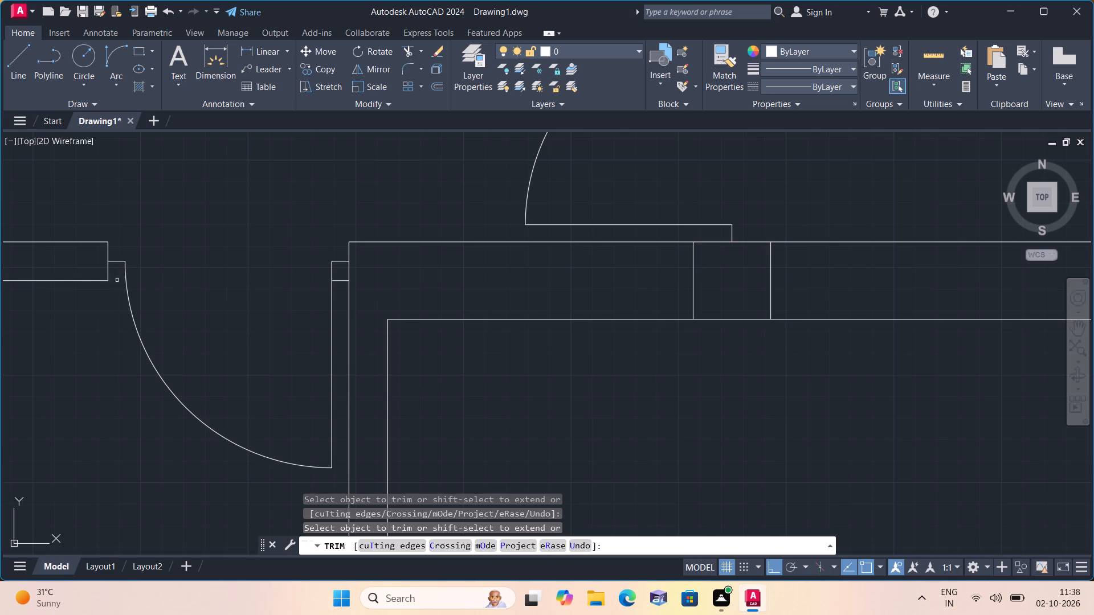
click(338, 282)
key(Escape)
Review the whole floor plan, checking the rooms, walls and door openings from the north end to the double-door entrance.
scroll(338, 282, down, 5)
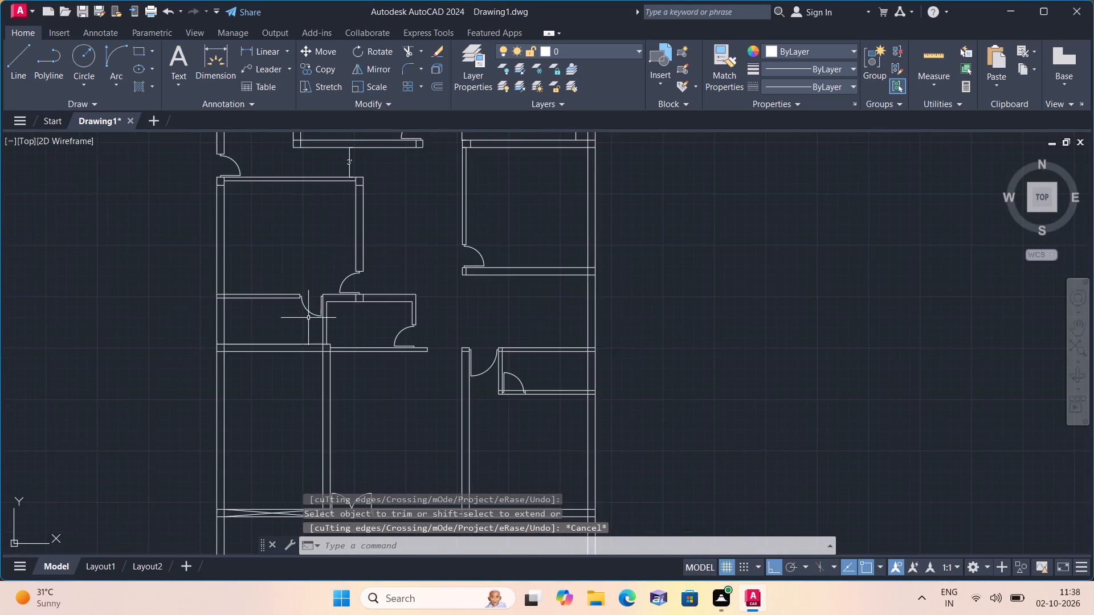
scroll(308, 318, down, 2)
middle_drag(293, 290, 293, 302)
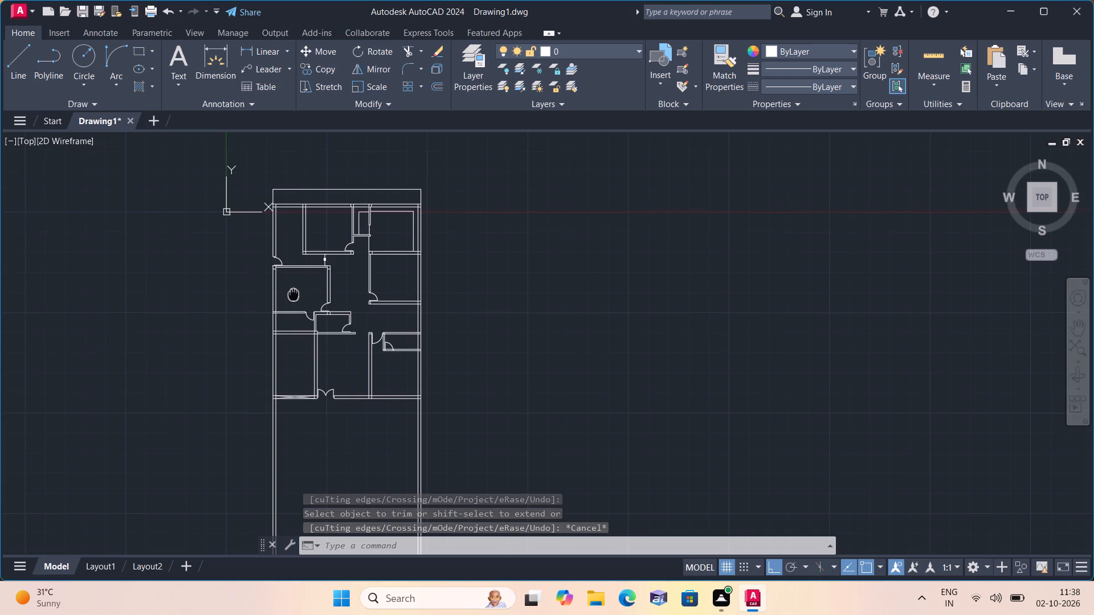
middle_drag(293, 302, 280, 358)
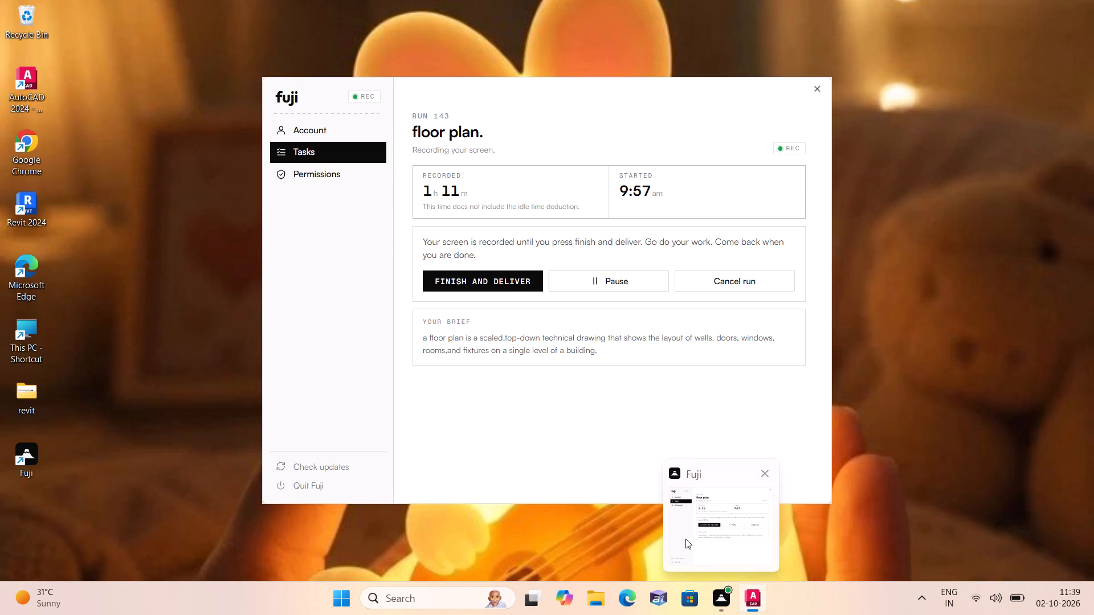
scroll(195, 278, down, 2)
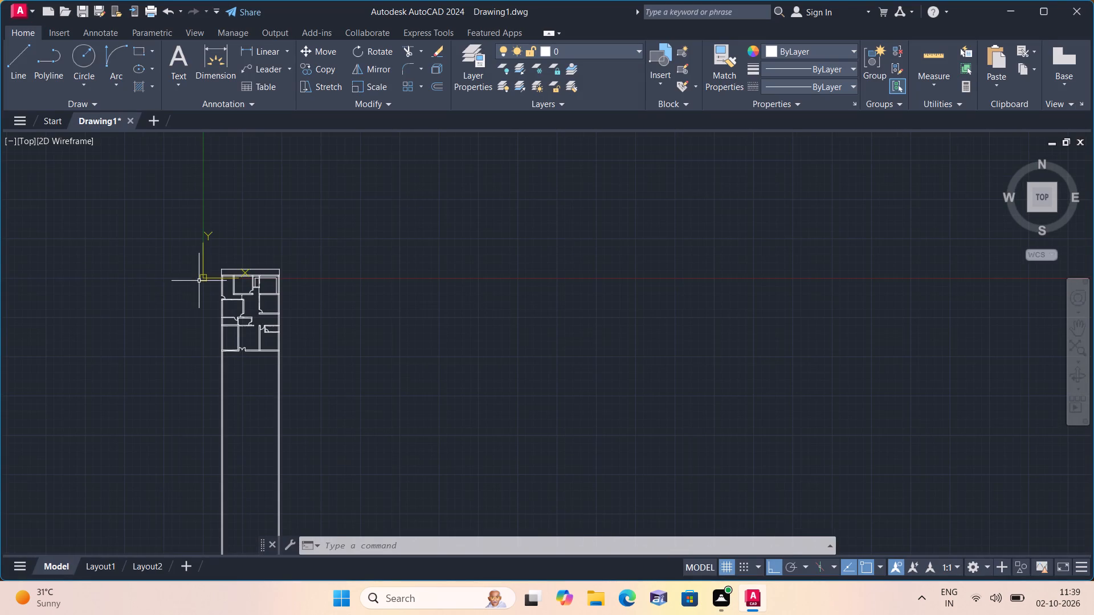
scroll(199, 282, down, 1)
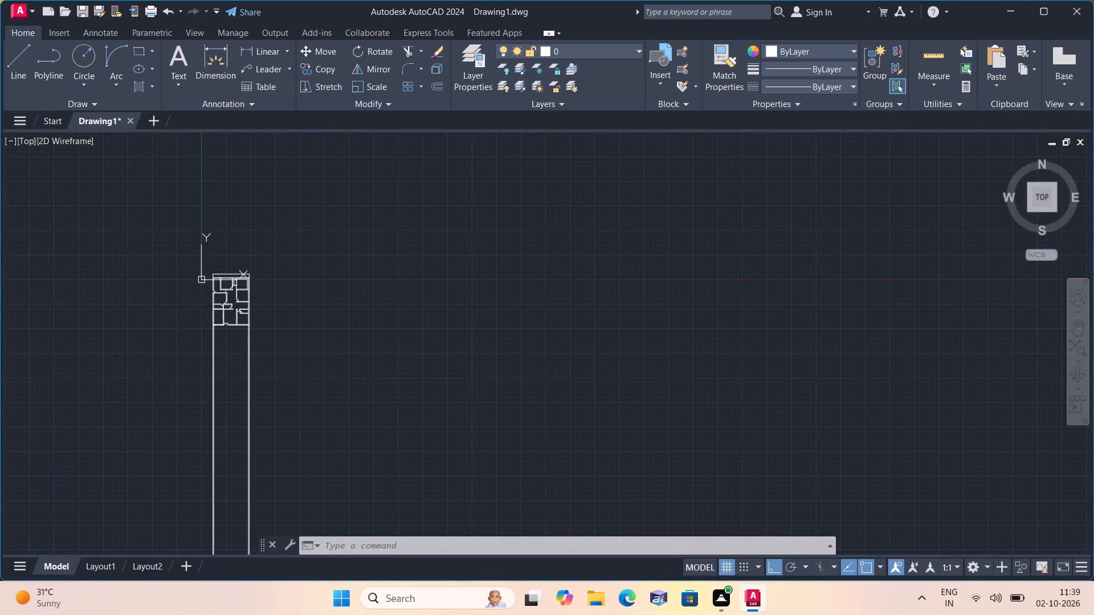
scroll(199, 280, up, 1)
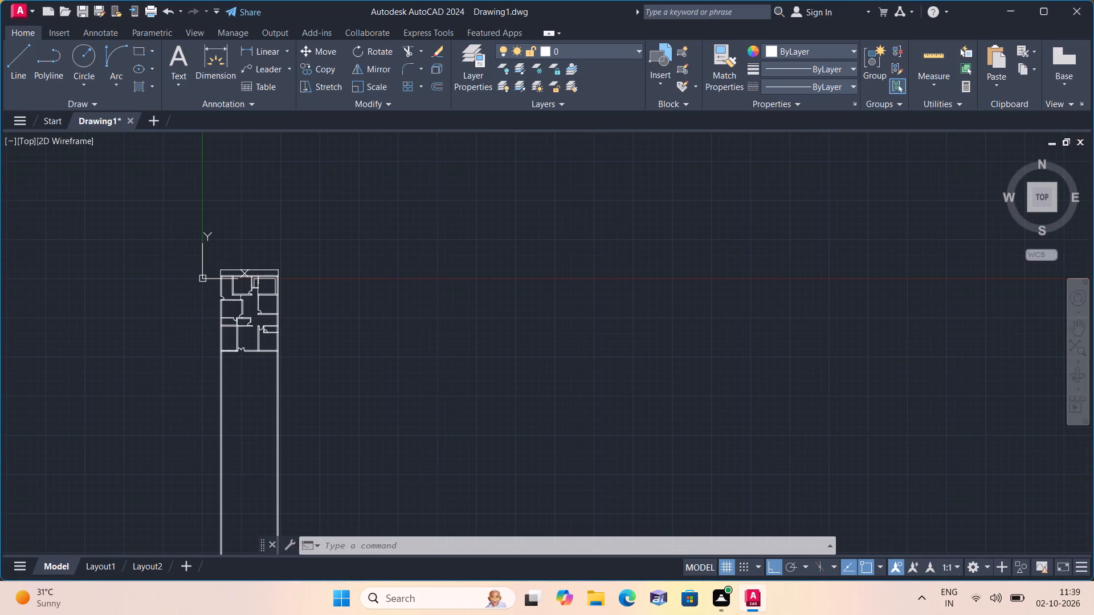
scroll(199, 280, down, 1)
scroll(226, 344, up, 2)
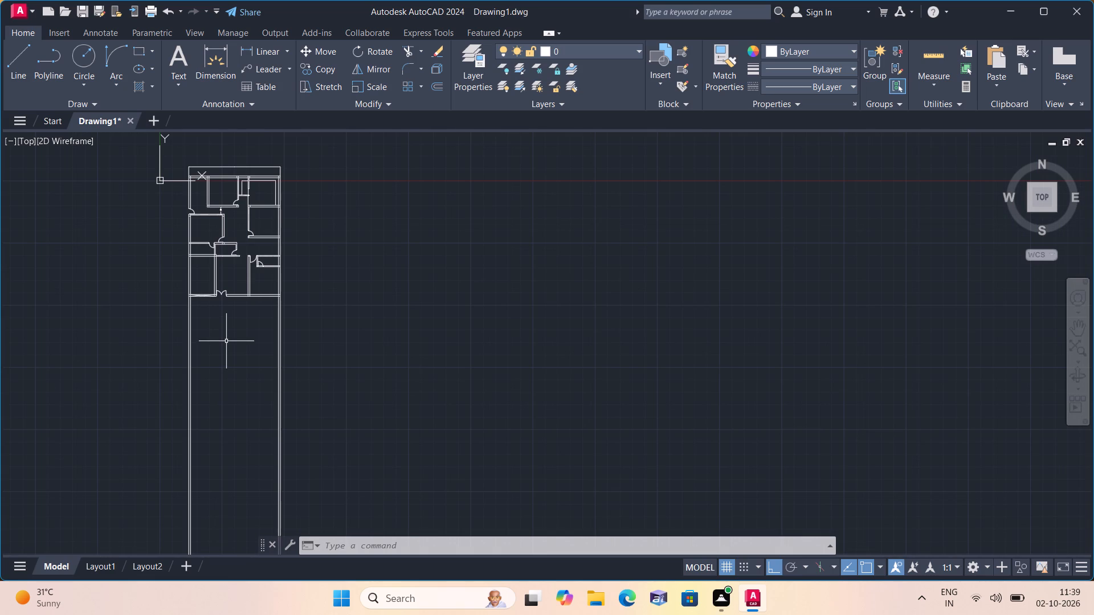
scroll(226, 341, down, 1)
scroll(226, 341, up, 1)
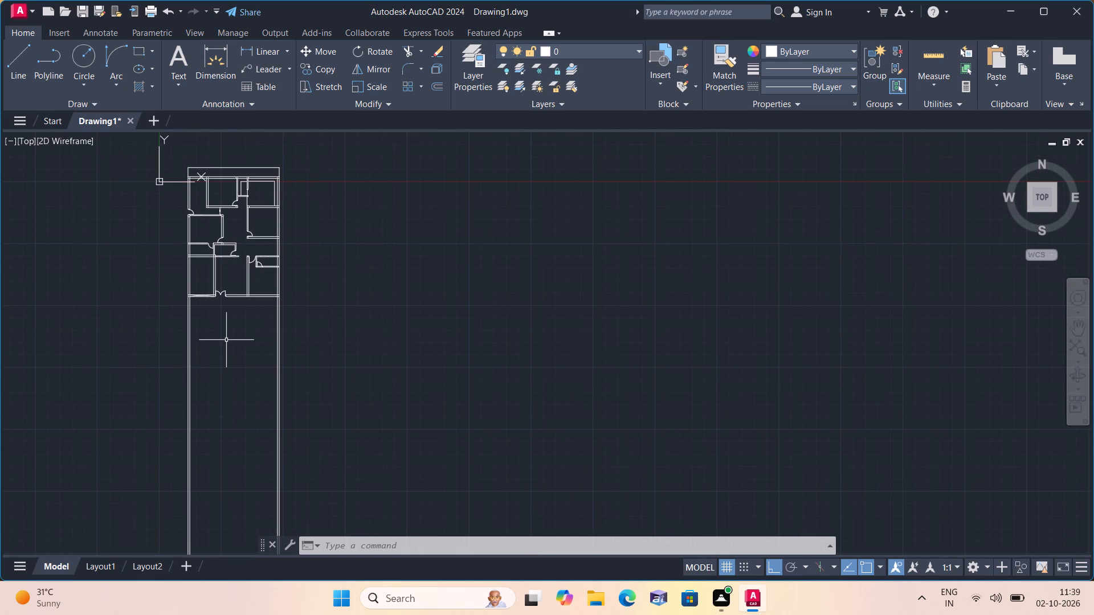
scroll(229, 321, up, 1)
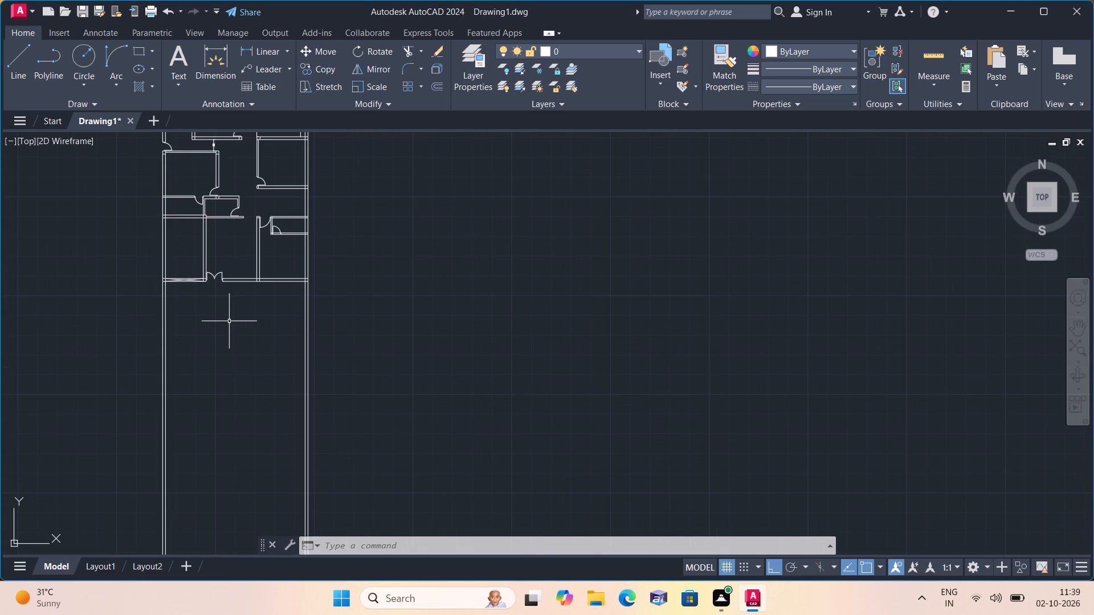
scroll(229, 321, up, 1)
middle_drag(231, 319, 289, 376)
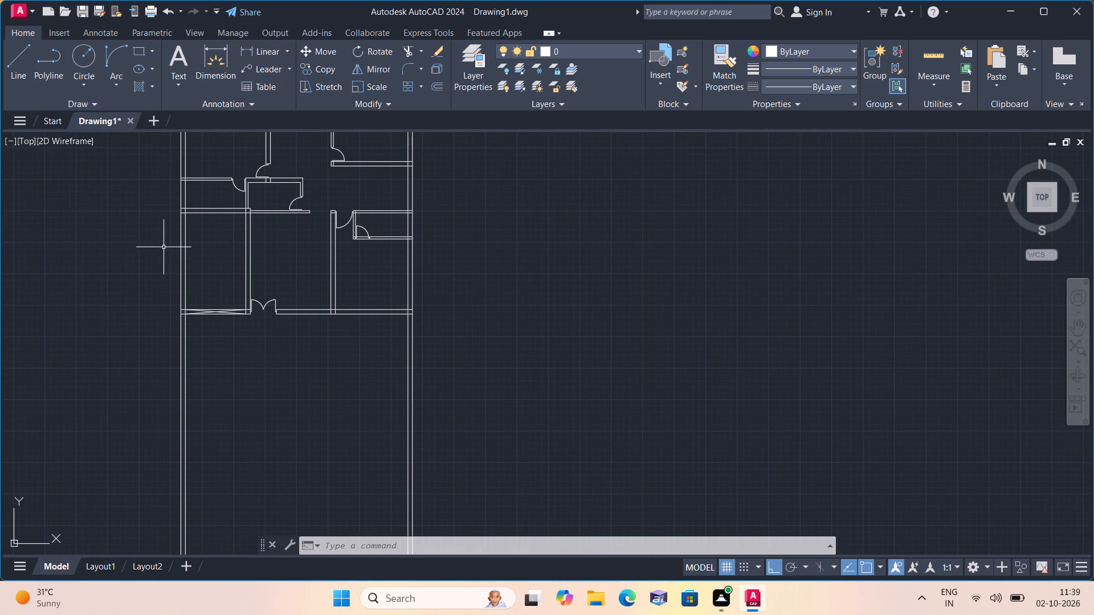
middle_drag(177, 274, 239, 324)
scroll(239, 316, up, 1)
scroll(258, 301, down, 1)
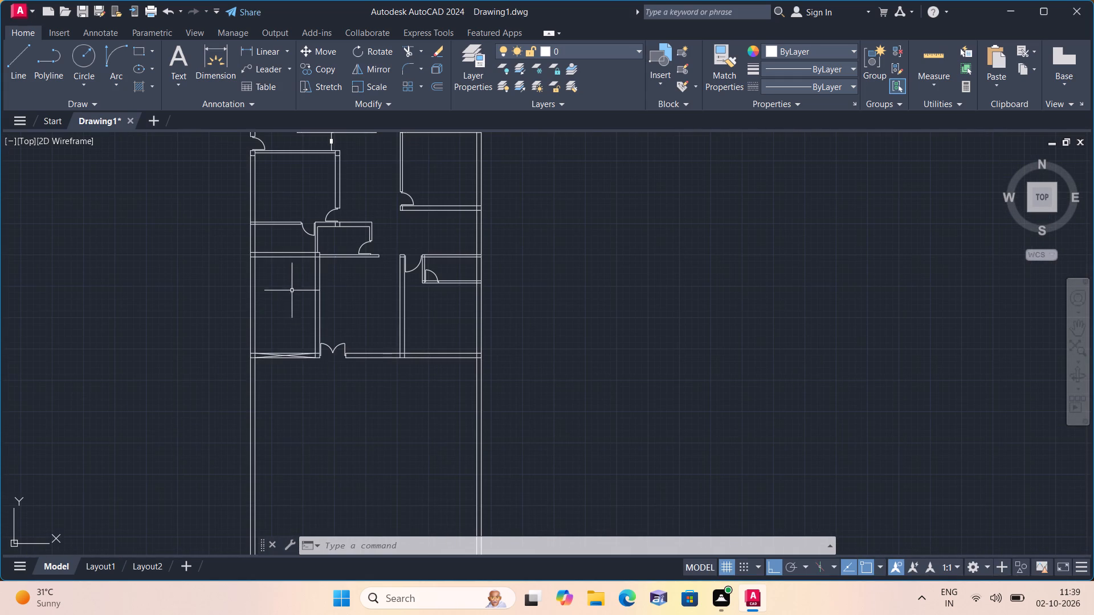
scroll(300, 328, down, 2)
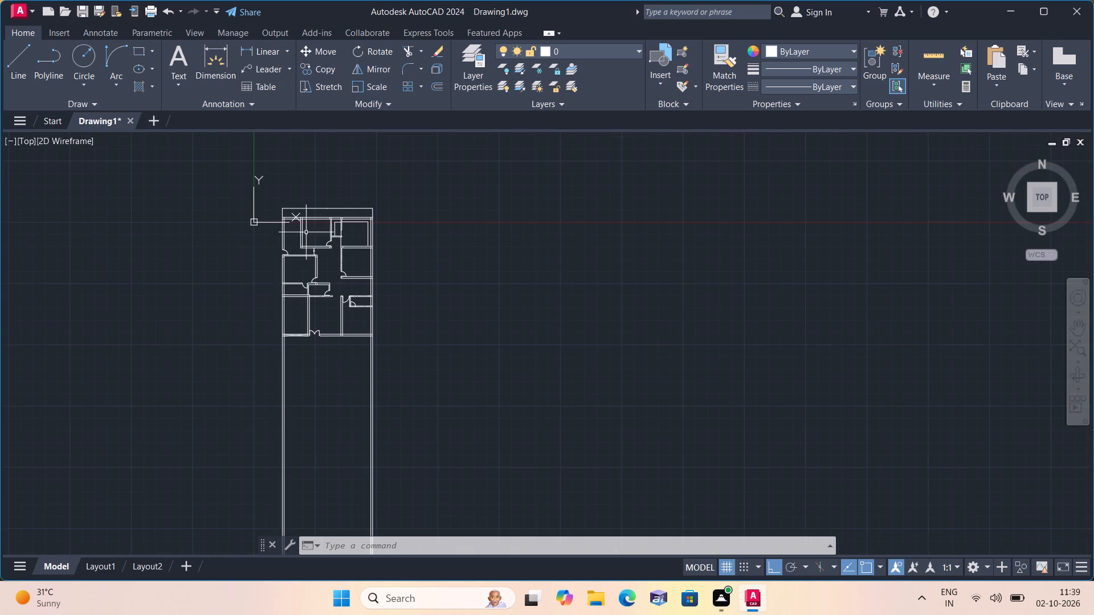
scroll(316, 203, up, 2)
middle_drag(289, 281, 287, 274)
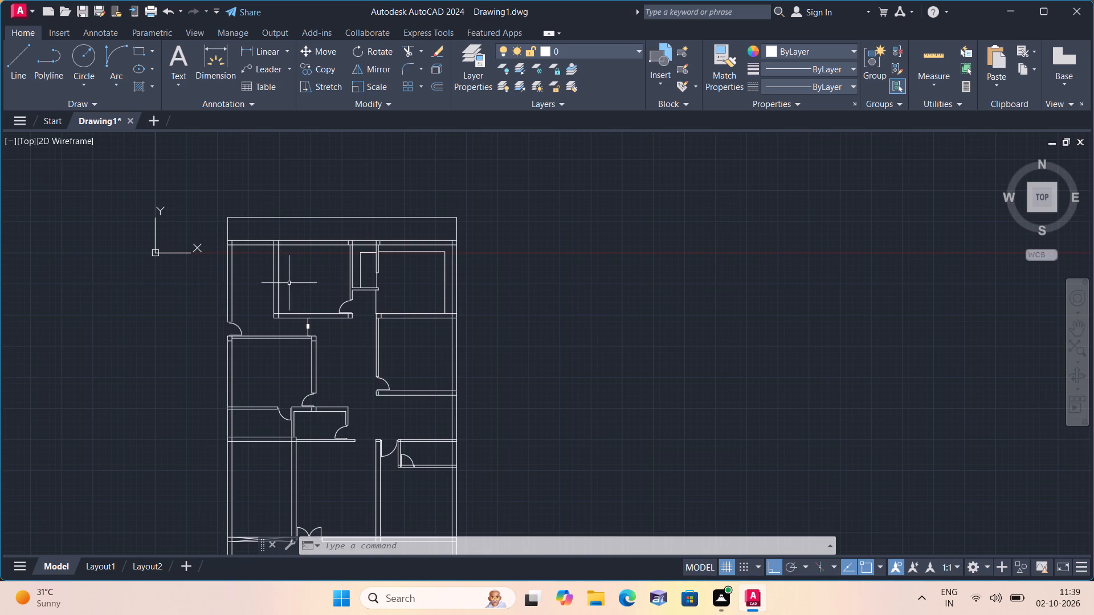
middle_drag(287, 274, 267, 192)
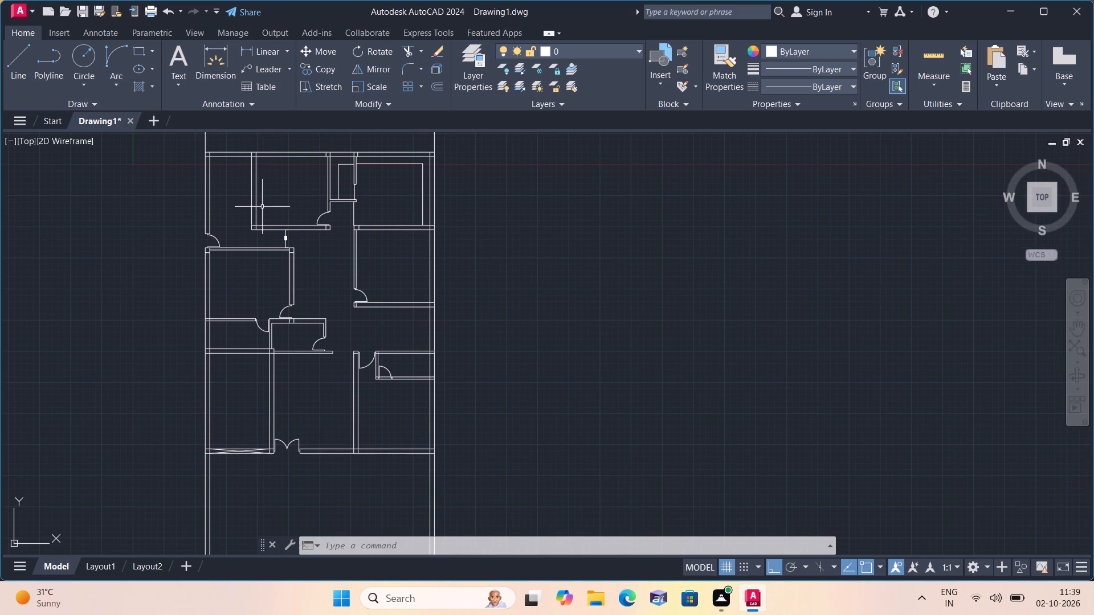
scroll(294, 264, up, 1)
scroll(294, 264, down, 1)
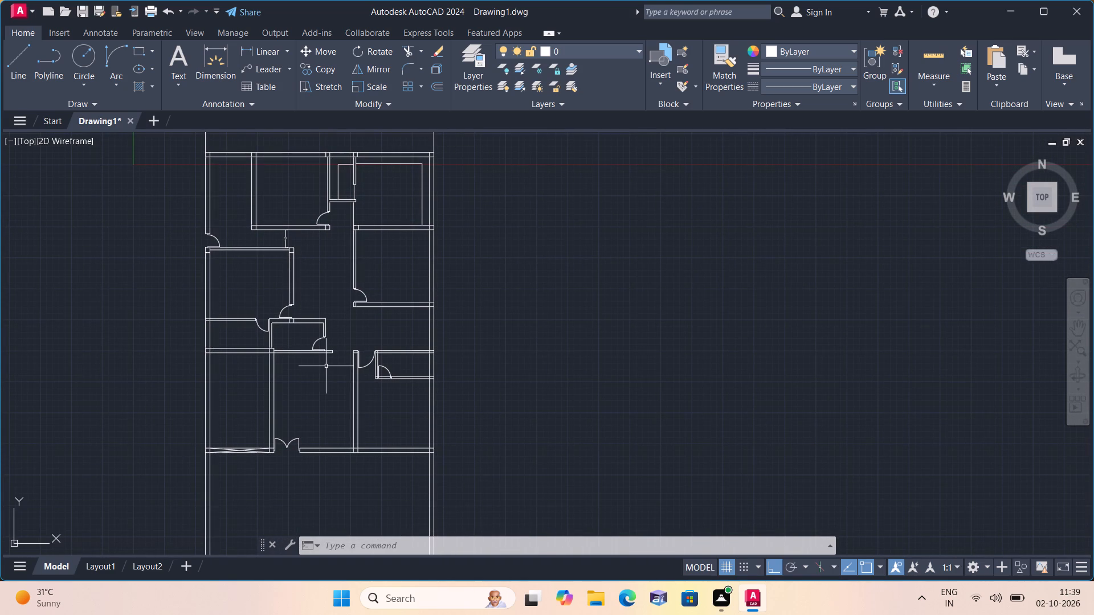
middle_drag(320, 351, 307, 309)
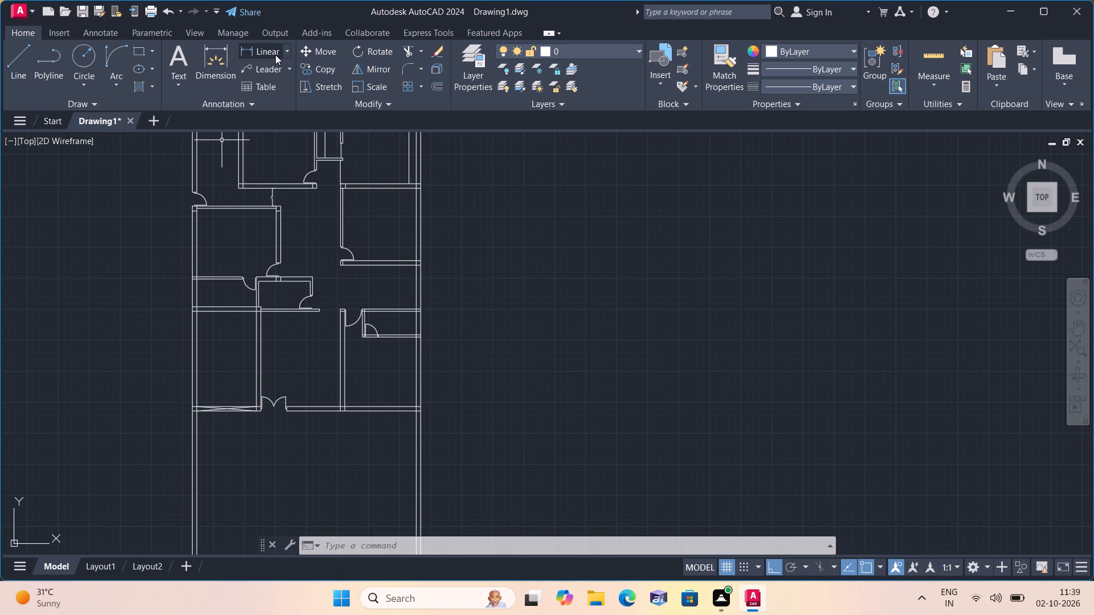
Add a linear dimension across the central passage opening, from the west wall's free end to the wall corner beside the swing door.
click(272, 51)
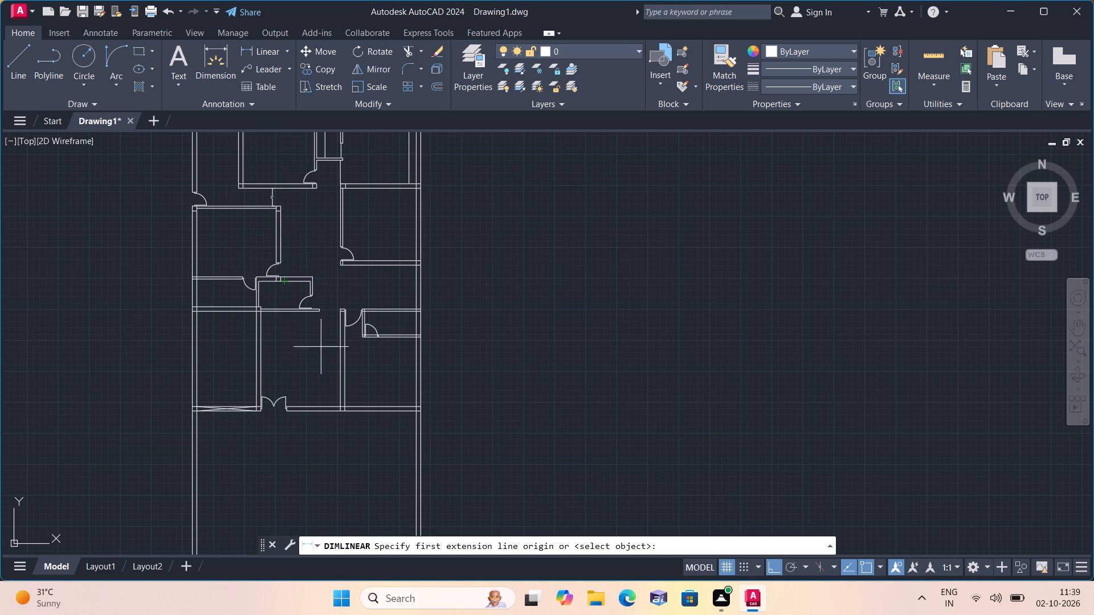
scroll(327, 396, up, 3)
scroll(329, 196, down, 1)
middle_drag(326, 200, 352, 341)
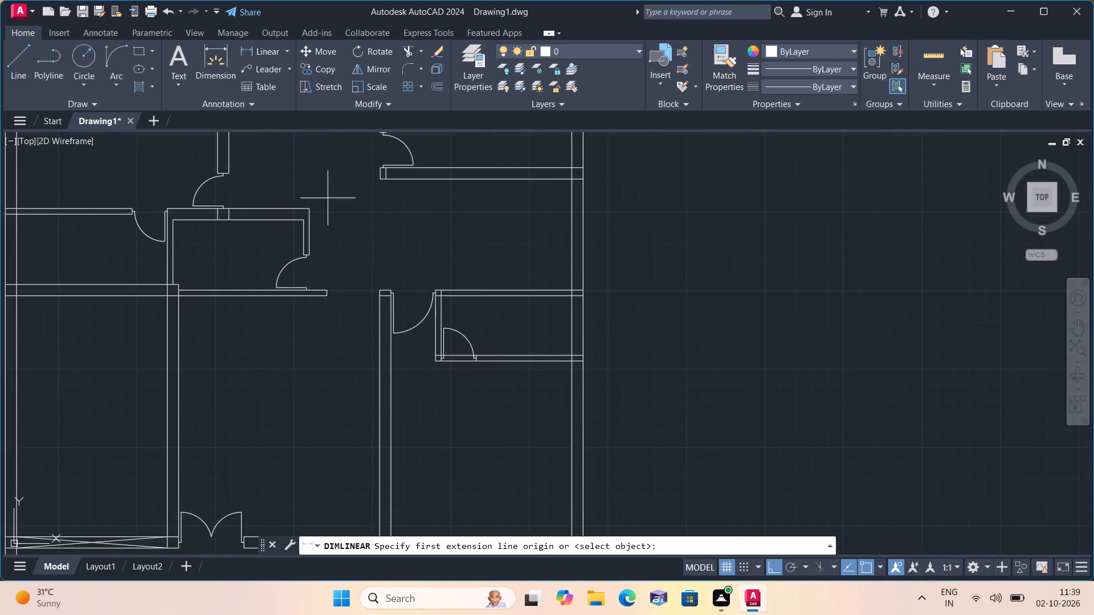
scroll(349, 311, up, 2)
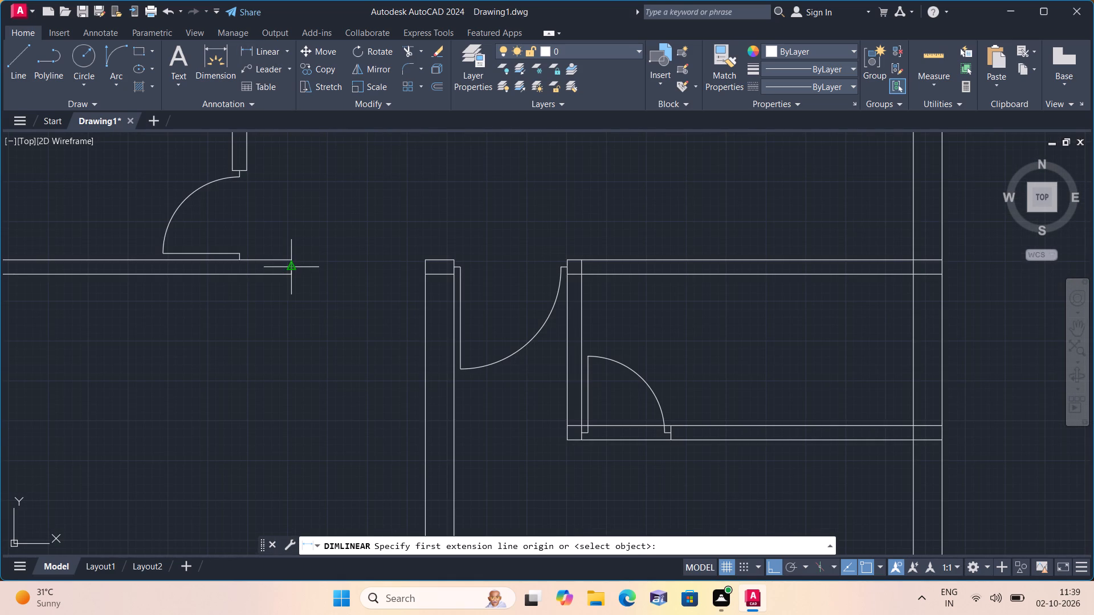
click(291, 264)
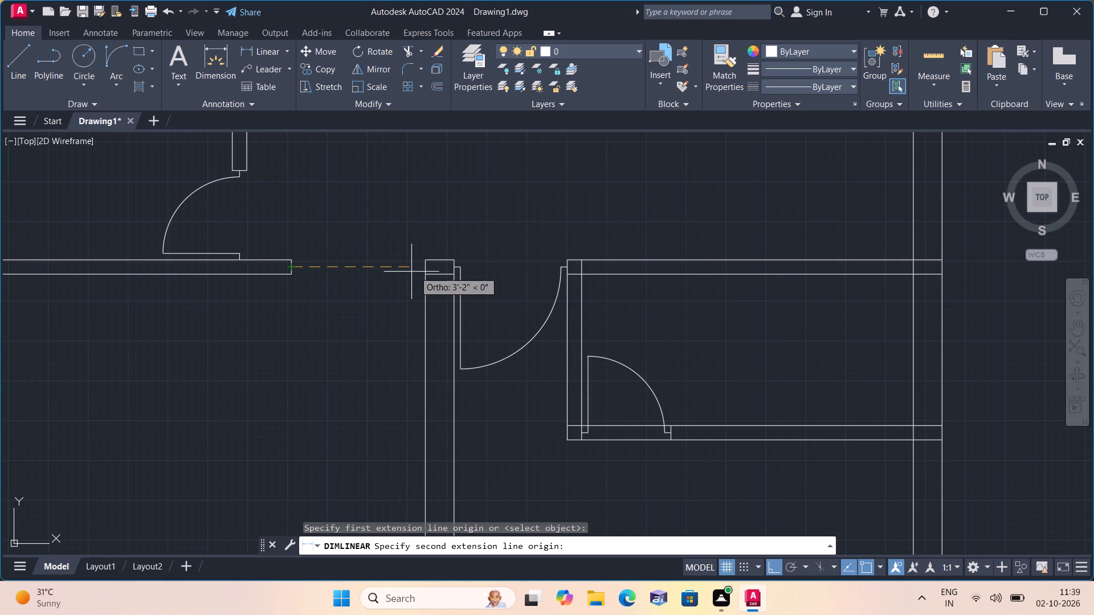
click(422, 270)
click(410, 270)
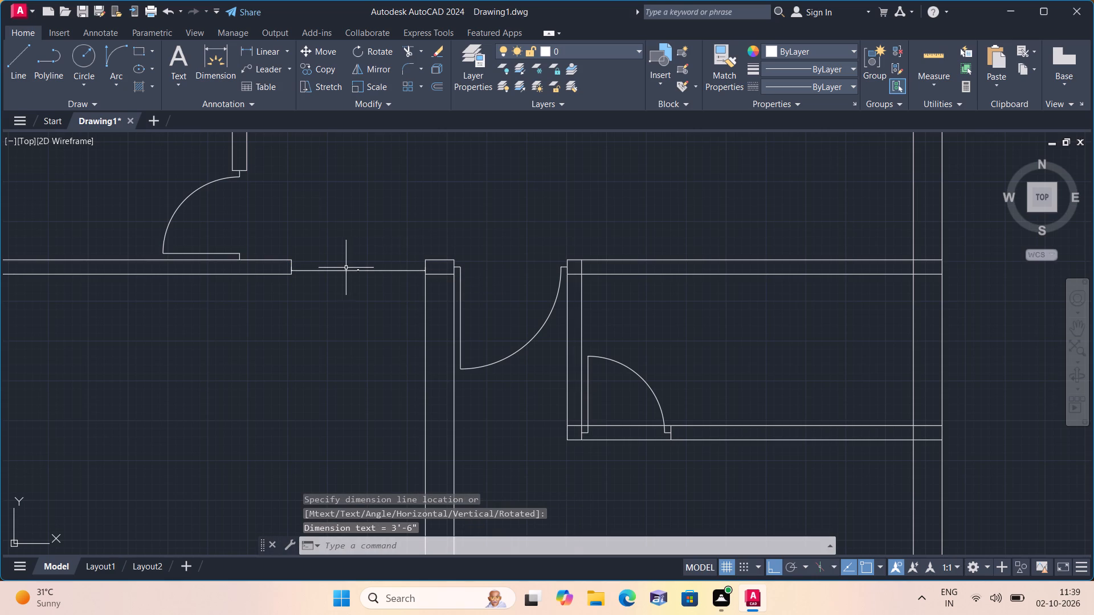
Trim the two horizontal wall lines along the crossed opening west of the double-door entrance, leaving only the diagonals between the jambs.
scroll(337, 273, down, 3)
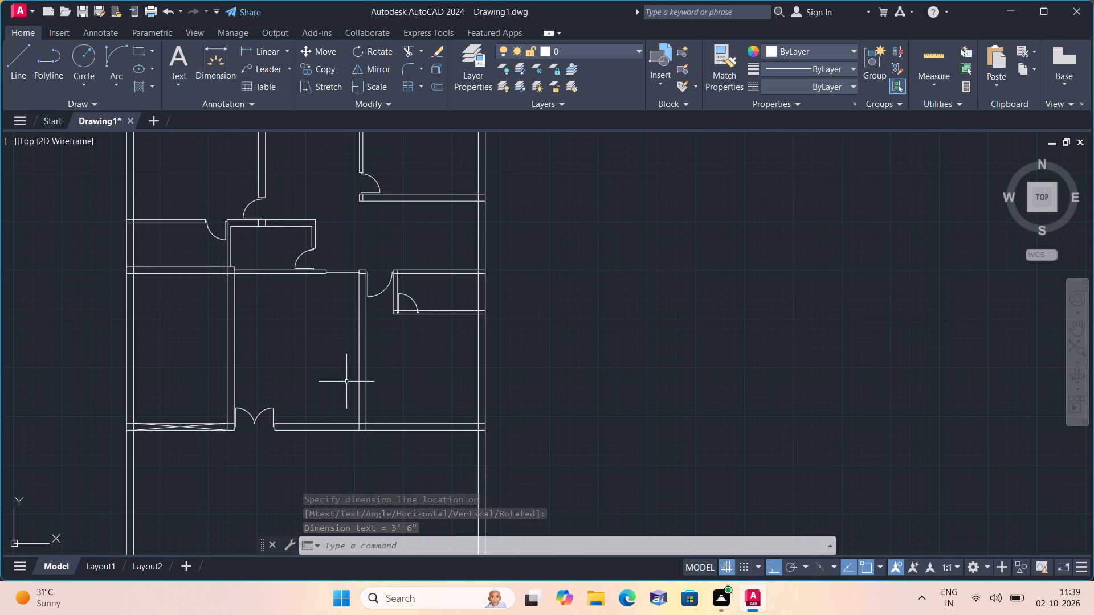
middle_drag(346, 381, 331, 319)
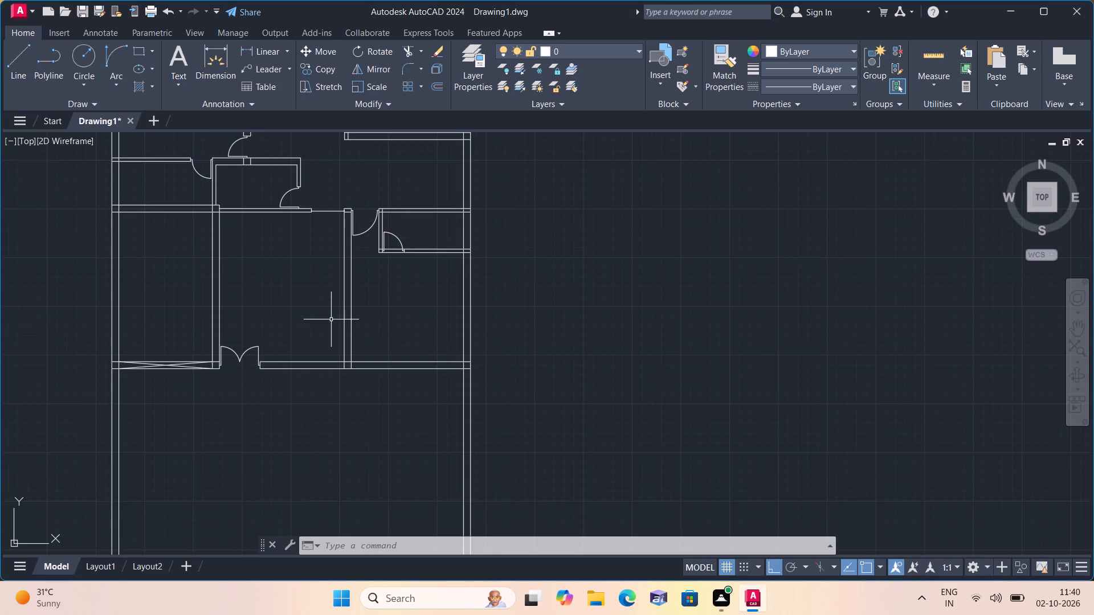
scroll(161, 344, up, 3)
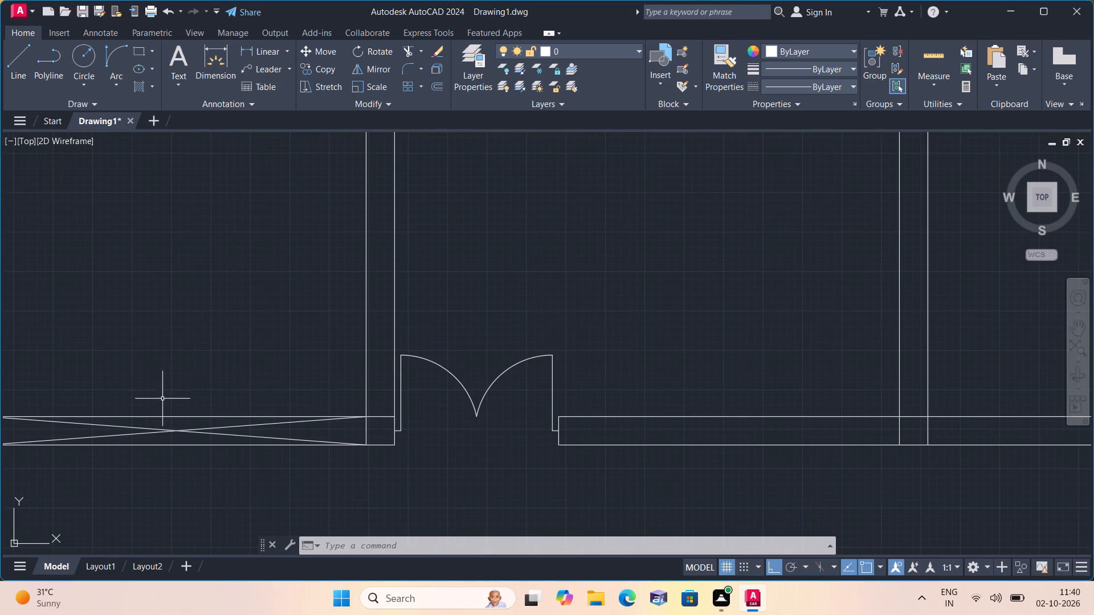
click(176, 417)
scroll(190, 373, down, 2)
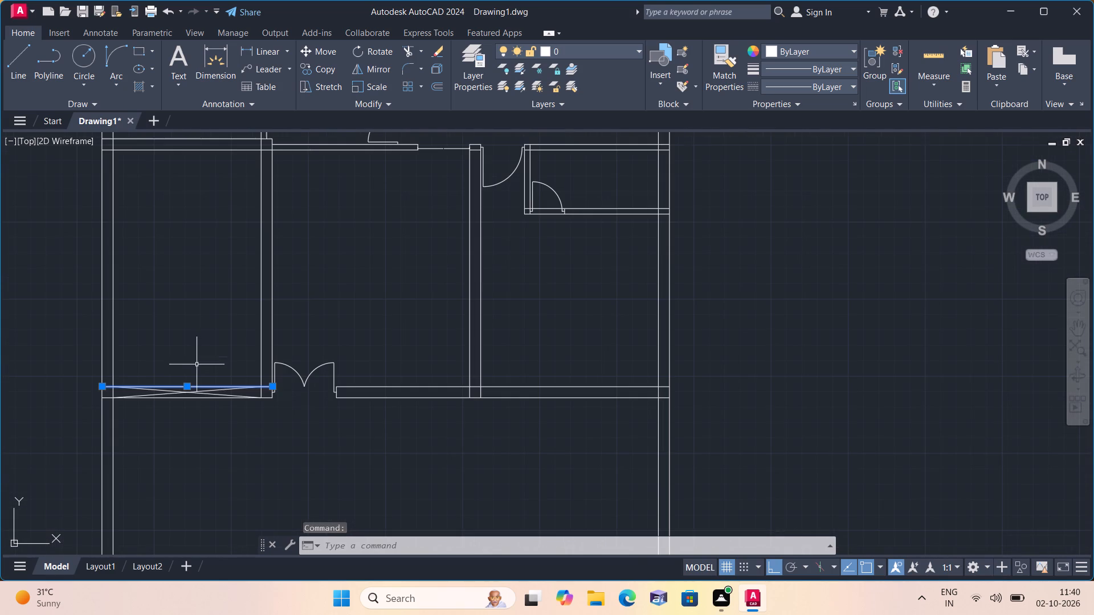
click(193, 397)
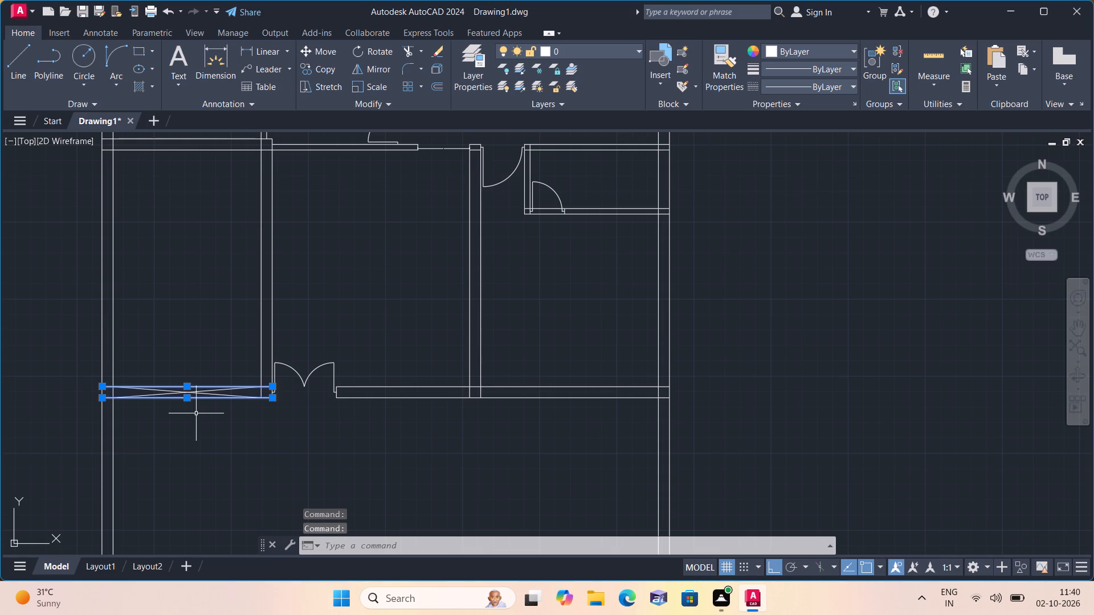
key(Escape)
text(trim)
key(space)
scroll(186, 383, up, 1)
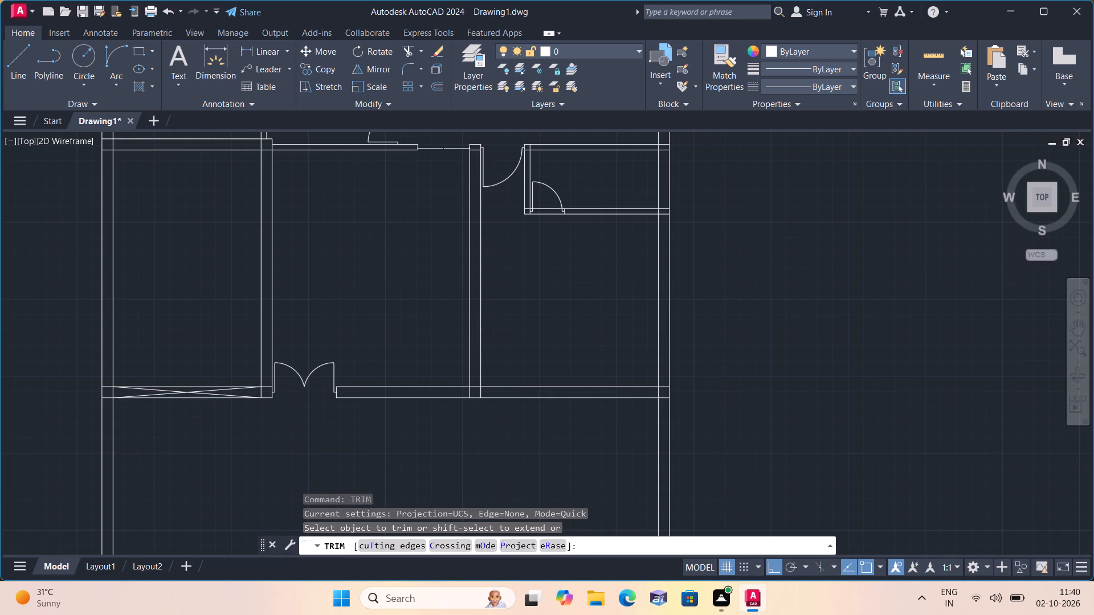
click(185, 389)
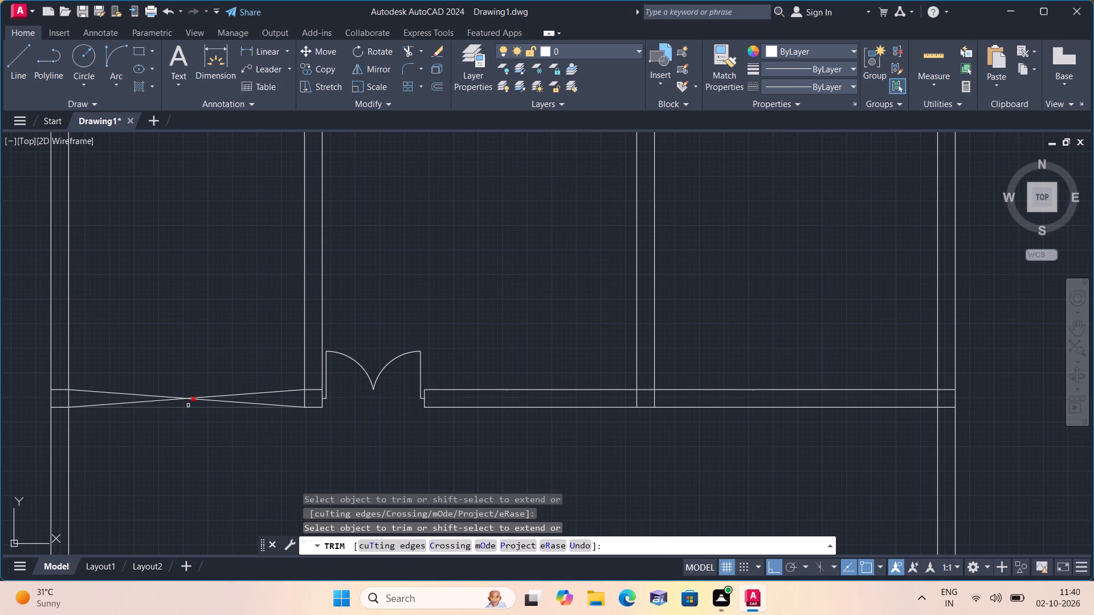
click(188, 405)
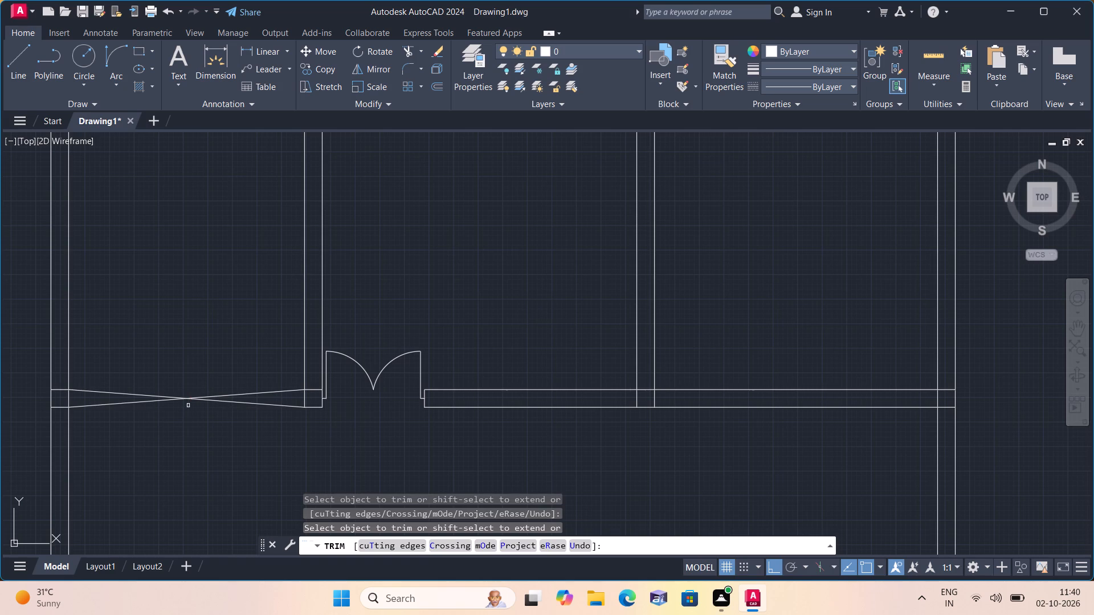
key(Escape)
Review the floor plan from the north wall down to the double-door entrance, checking the rooms, walls and door openings.
scroll(188, 405, down, 1)
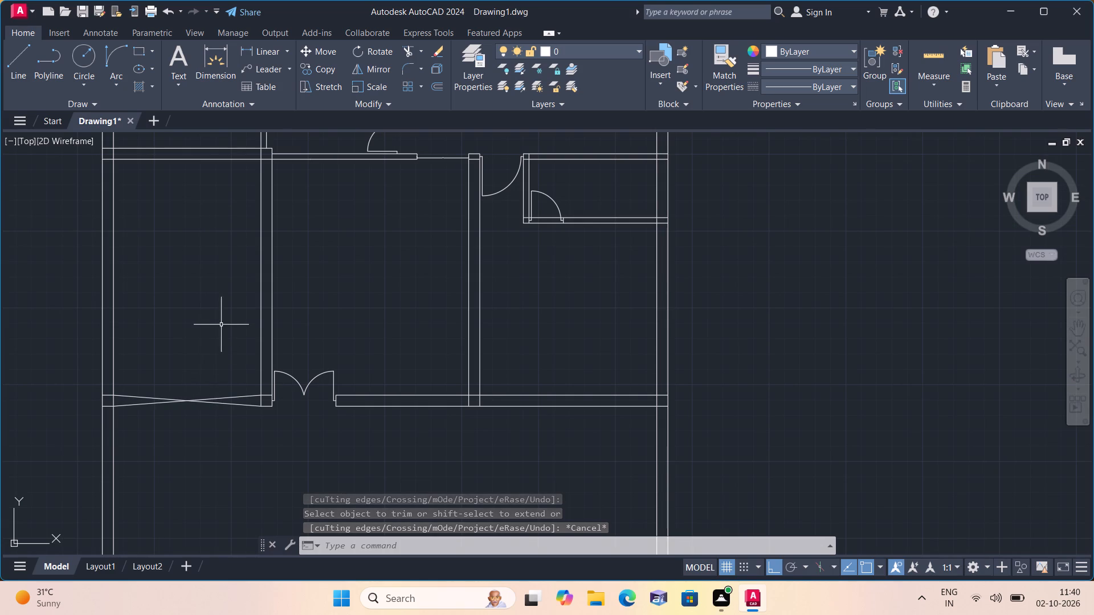
scroll(239, 345, down, 1)
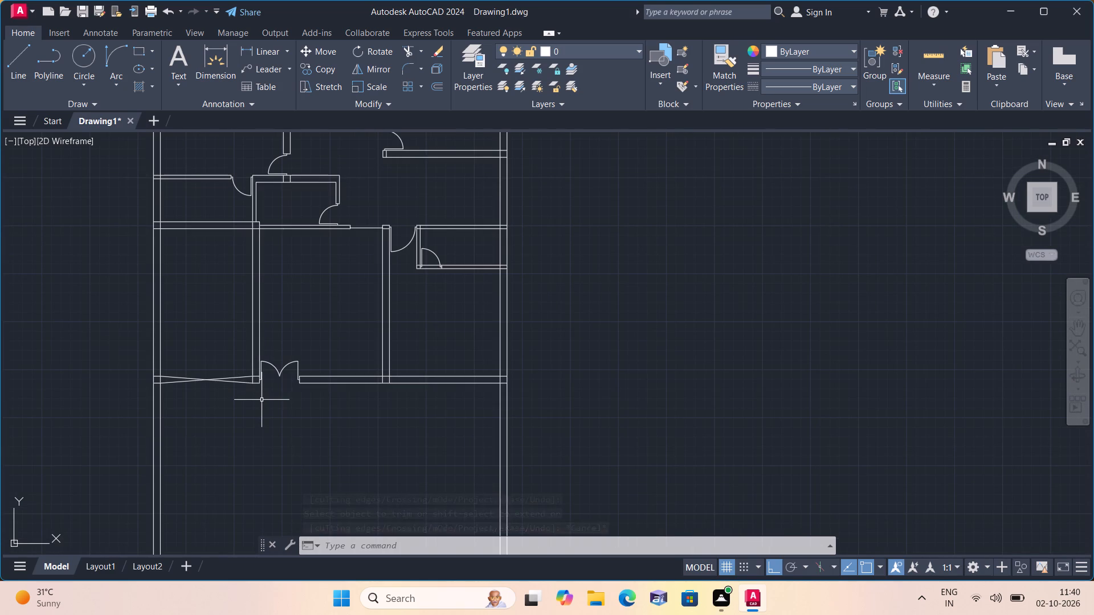
middle_drag(257, 390, 255, 378)
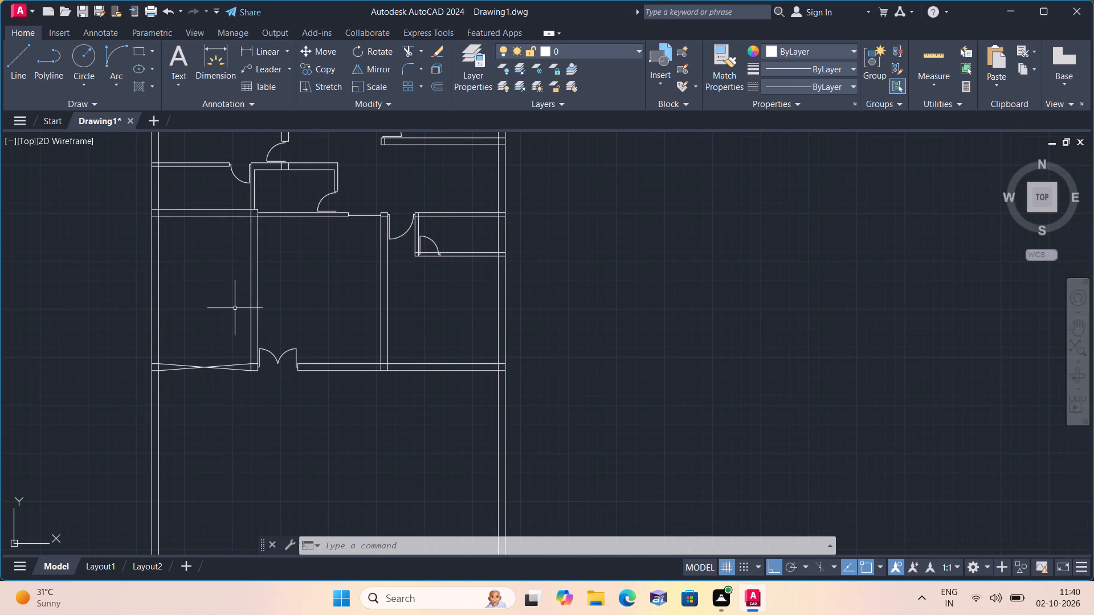
scroll(234, 308, down, 2)
middle_drag(226, 216, 249, 254)
scroll(250, 253, up, 1)
scroll(250, 253, down, 1)
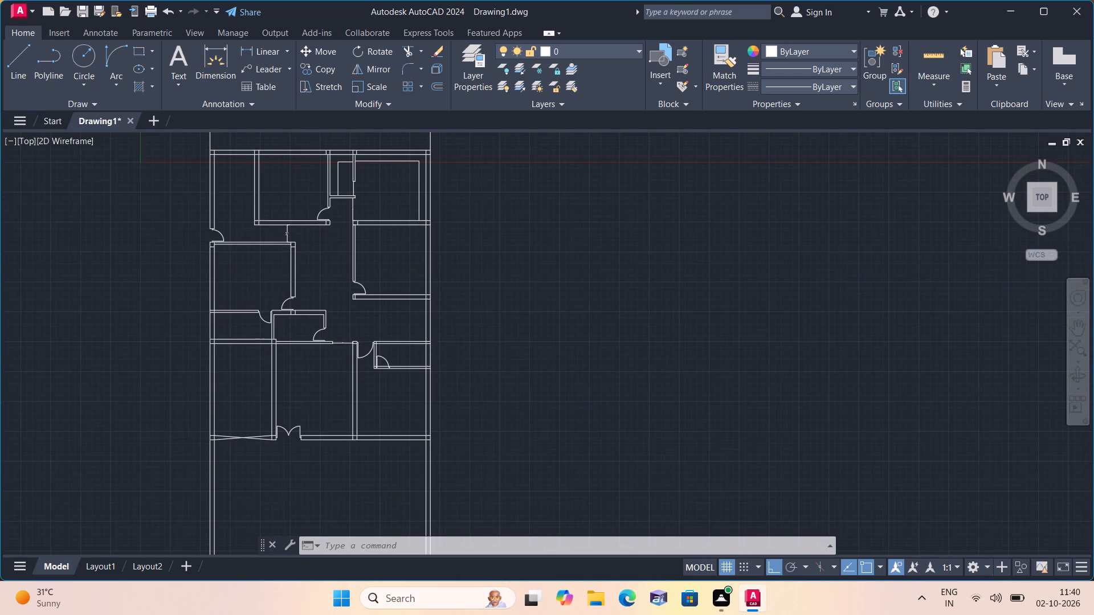
scroll(250, 215, up, 2)
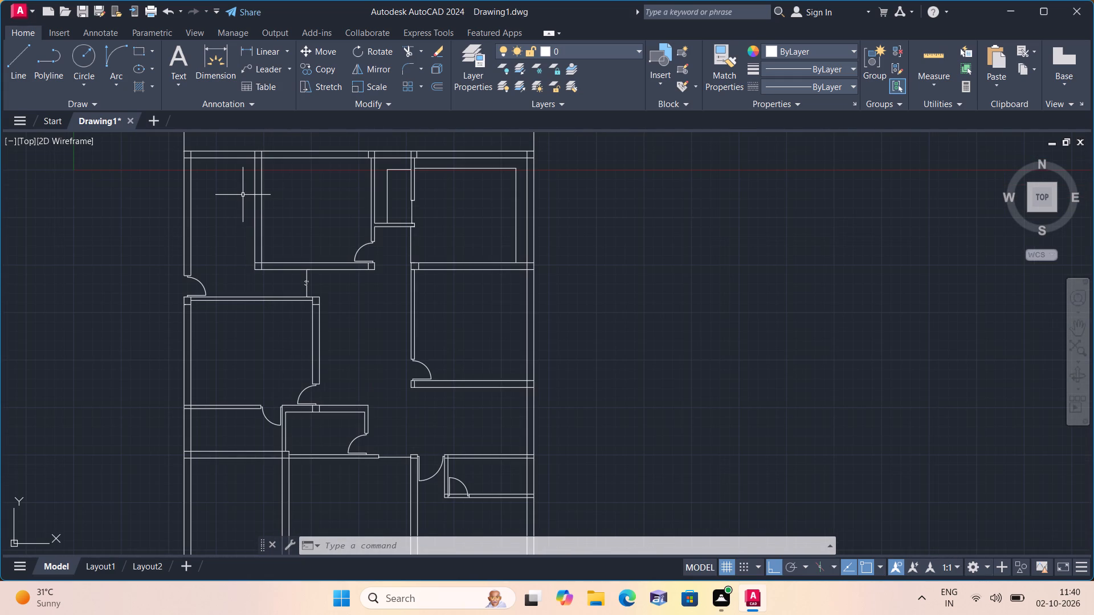
middle_drag(243, 196, 272, 254)
scroll(272, 254, up, 1)
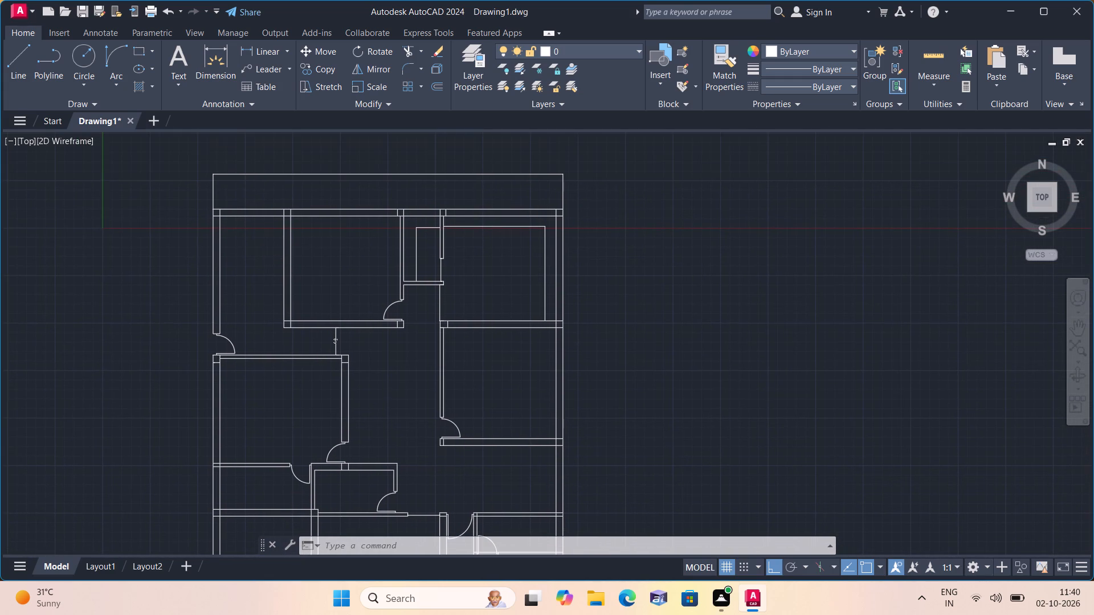
scroll(307, 173, down, 1)
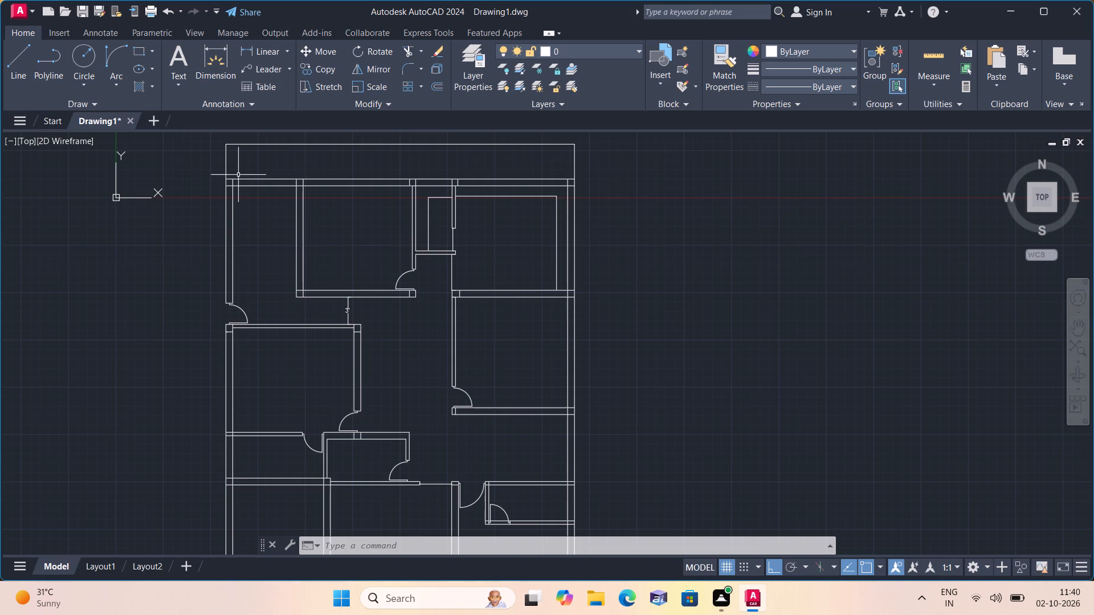
scroll(238, 175, up, 2)
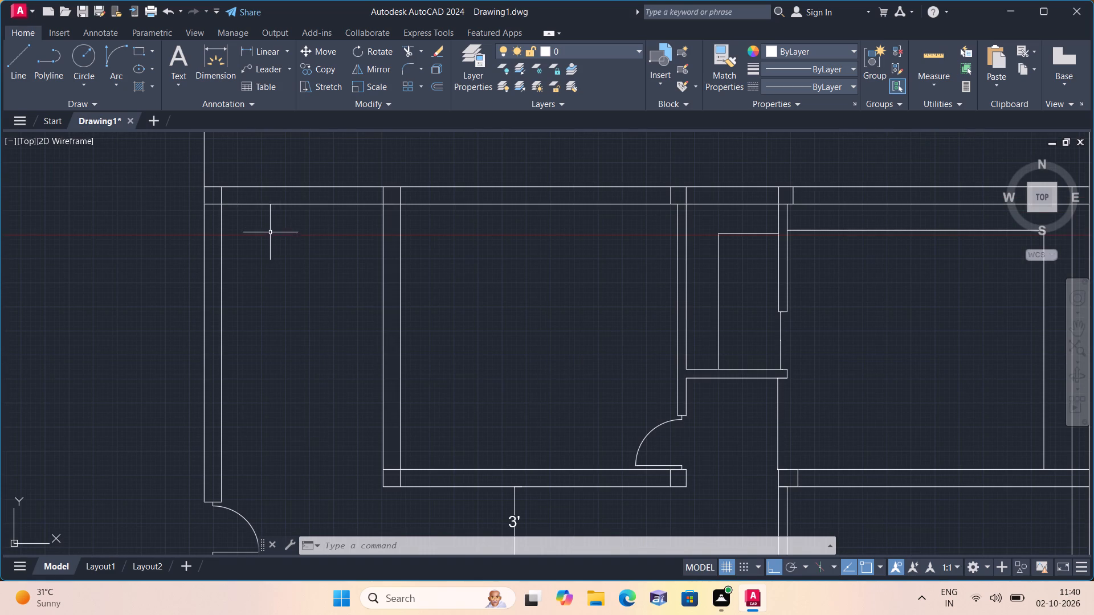
scroll(288, 270, down, 1)
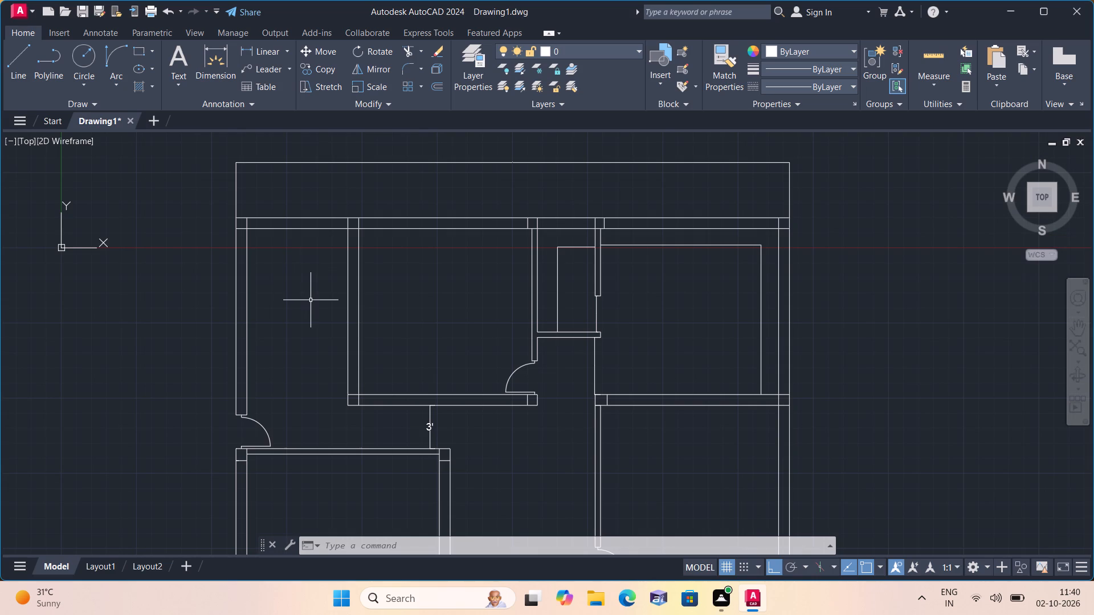
middle_drag(307, 300, 300, 248)
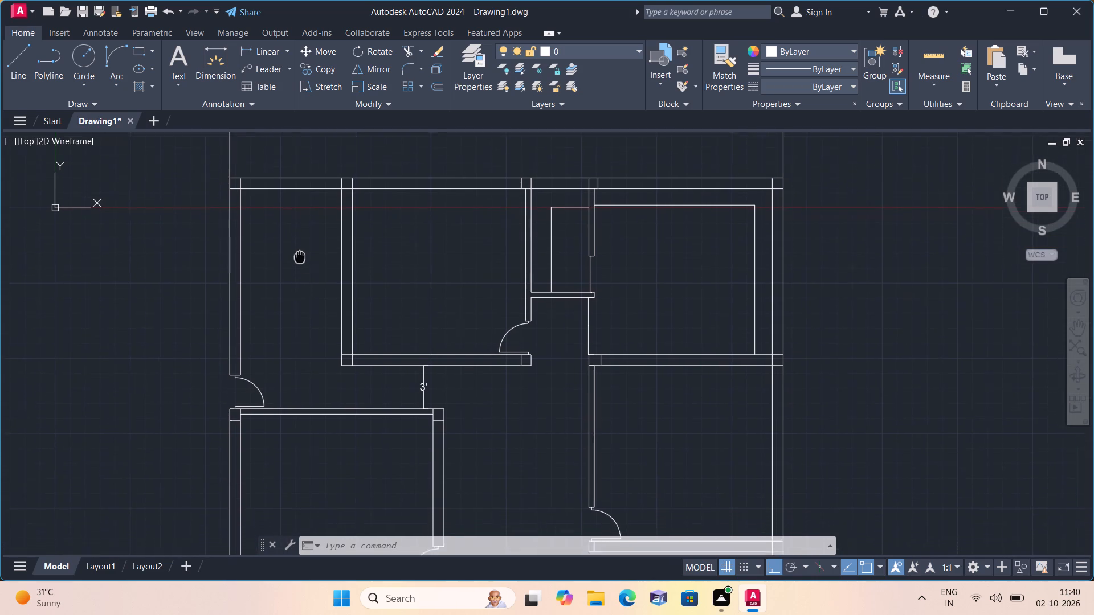
middle_drag(300, 248, 299, 238)
scroll(274, 359, down, 1)
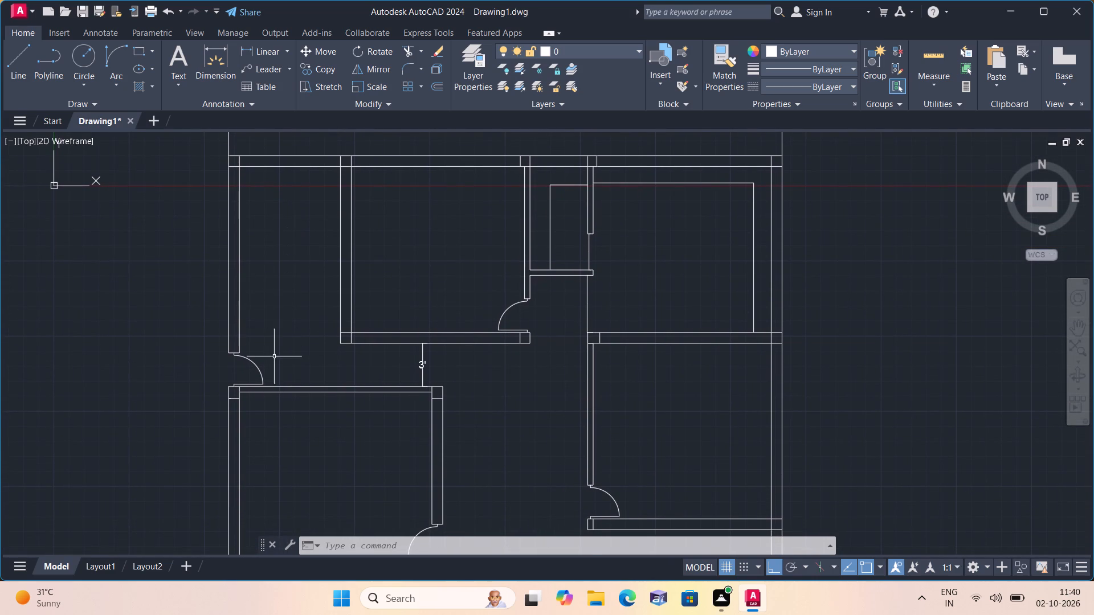
scroll(293, 380, up, 1)
middle_drag(294, 381, 270, 229)
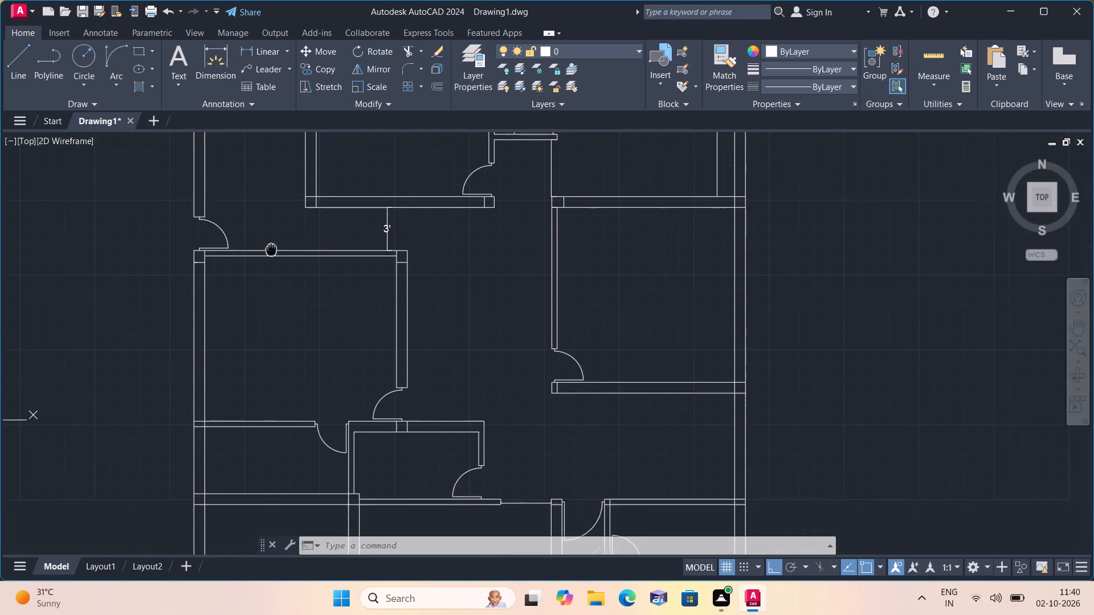
middle_drag(270, 229, 268, 208)
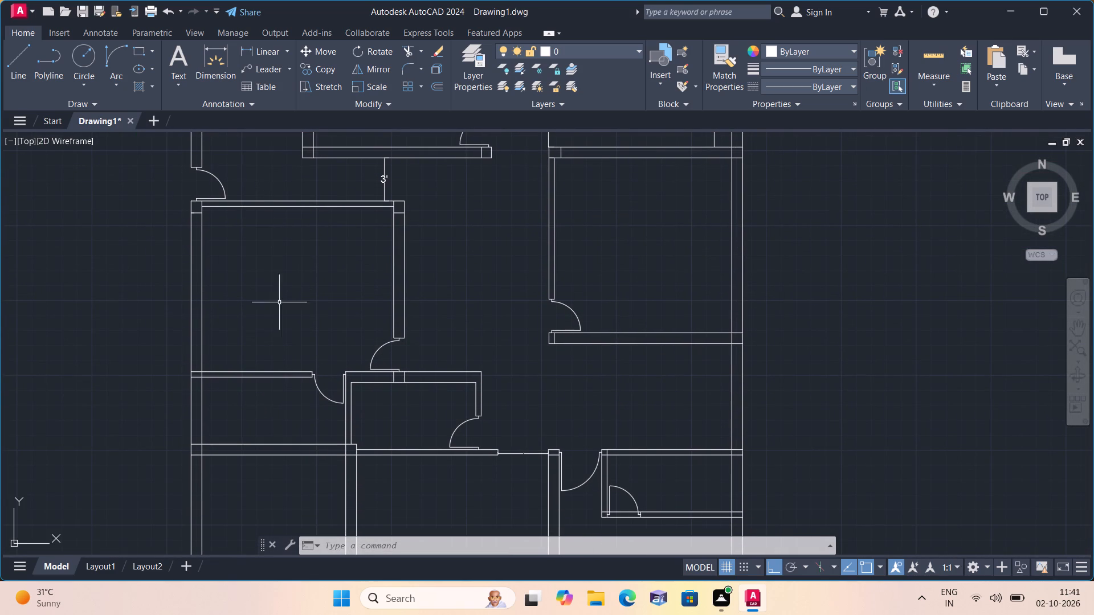
middle_drag(262, 348, 247, 284)
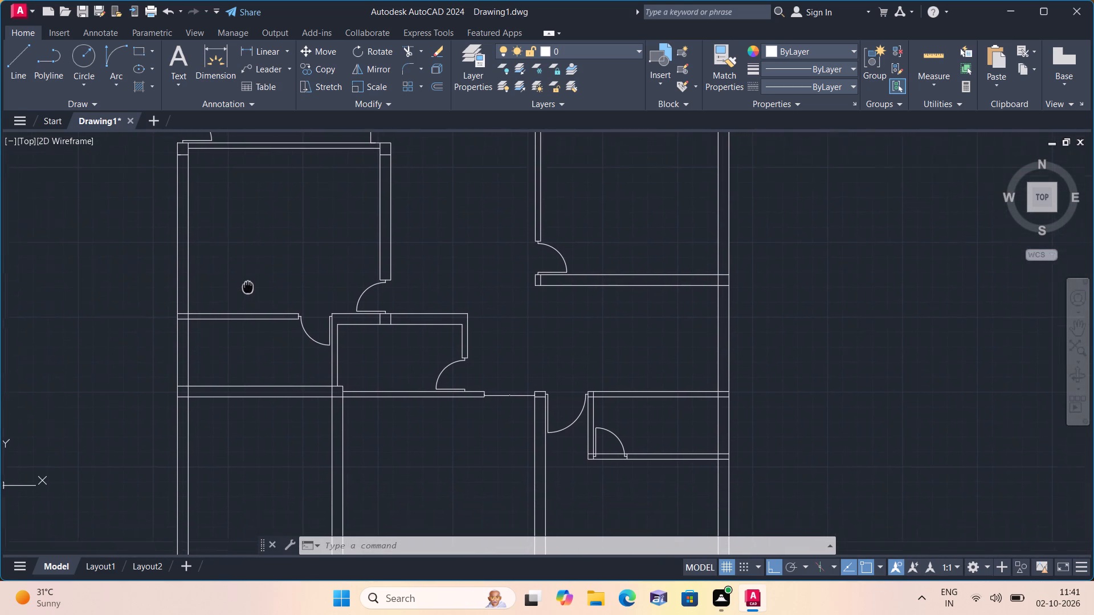
middle_drag(247, 284, 246, 280)
scroll(246, 272, down, 1)
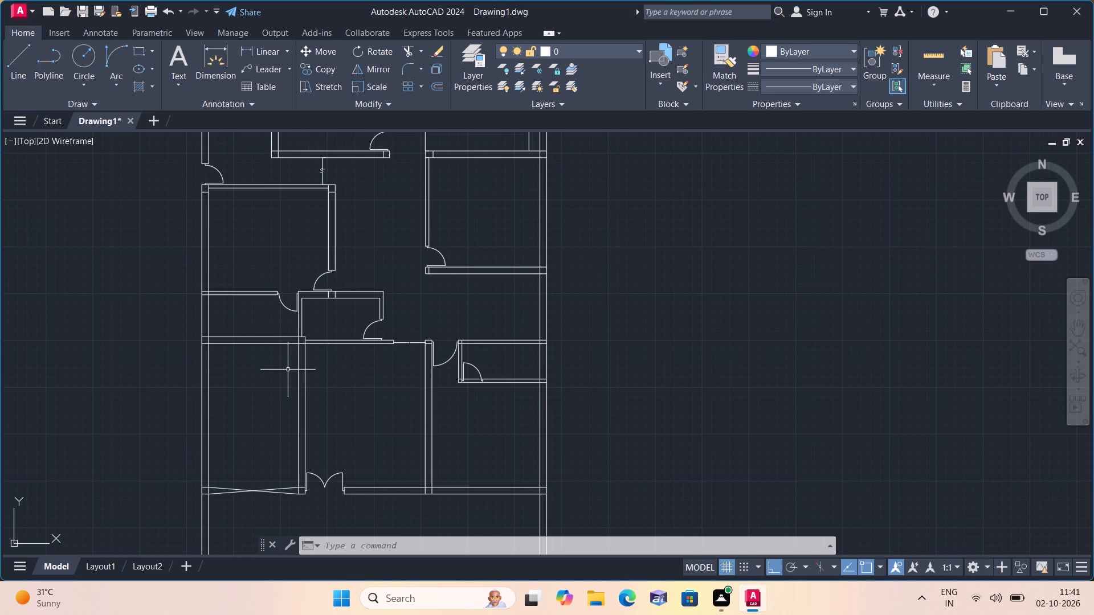
middle_drag(286, 366, 272, 318)
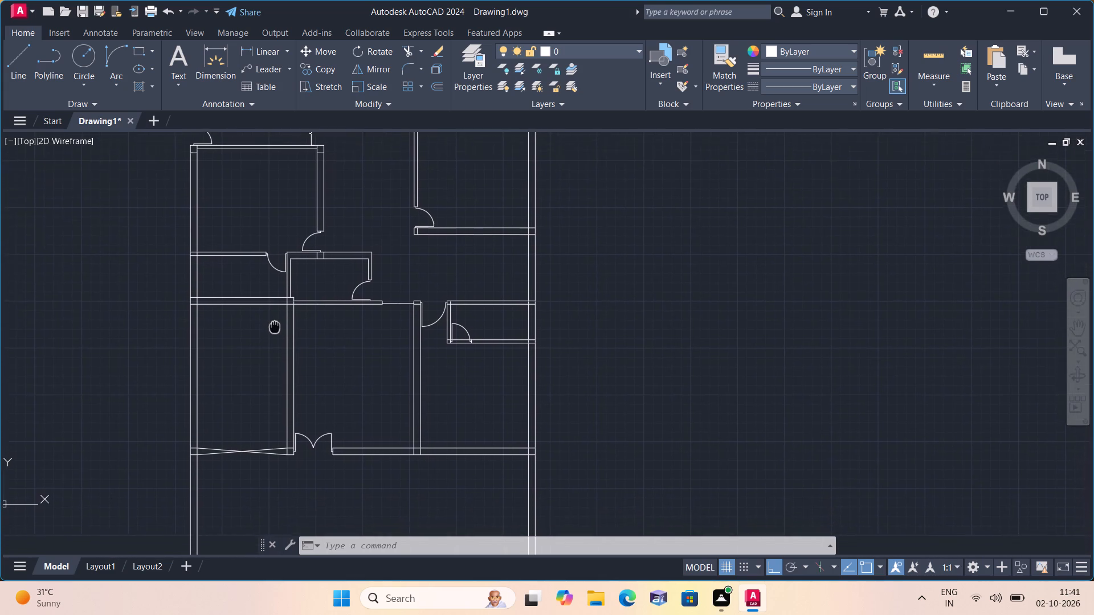
middle_drag(272, 318, 272, 304)
scroll(277, 319, down, 1)
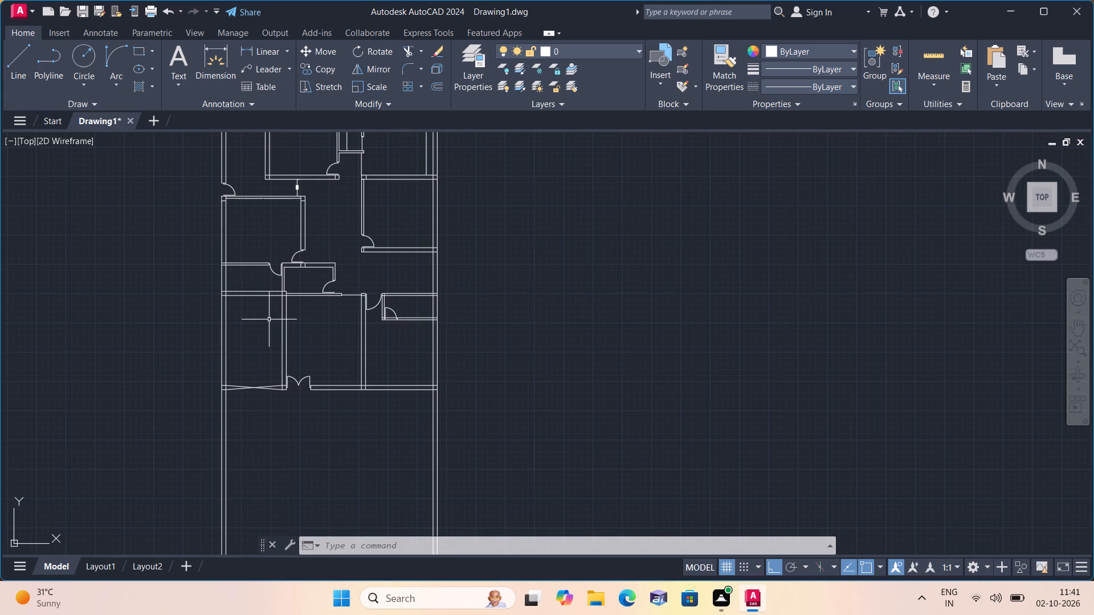
Trim the wall lines crossing the small east room's south door opening, the stubs at both jambs and the line across the adjoining wall end.
text(trim)
key(space)
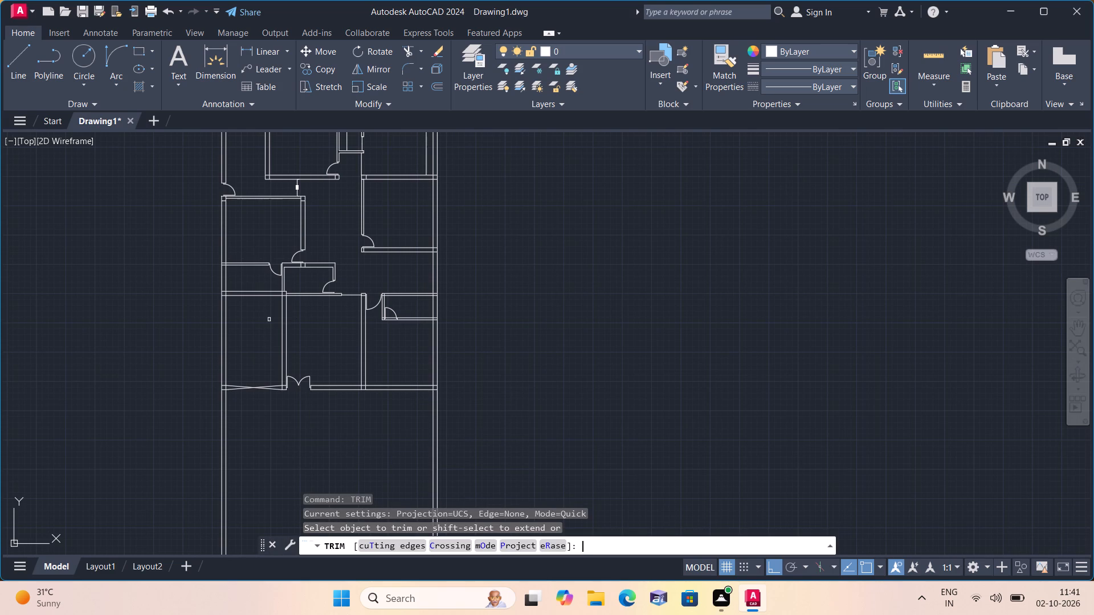
scroll(386, 323, up, 3)
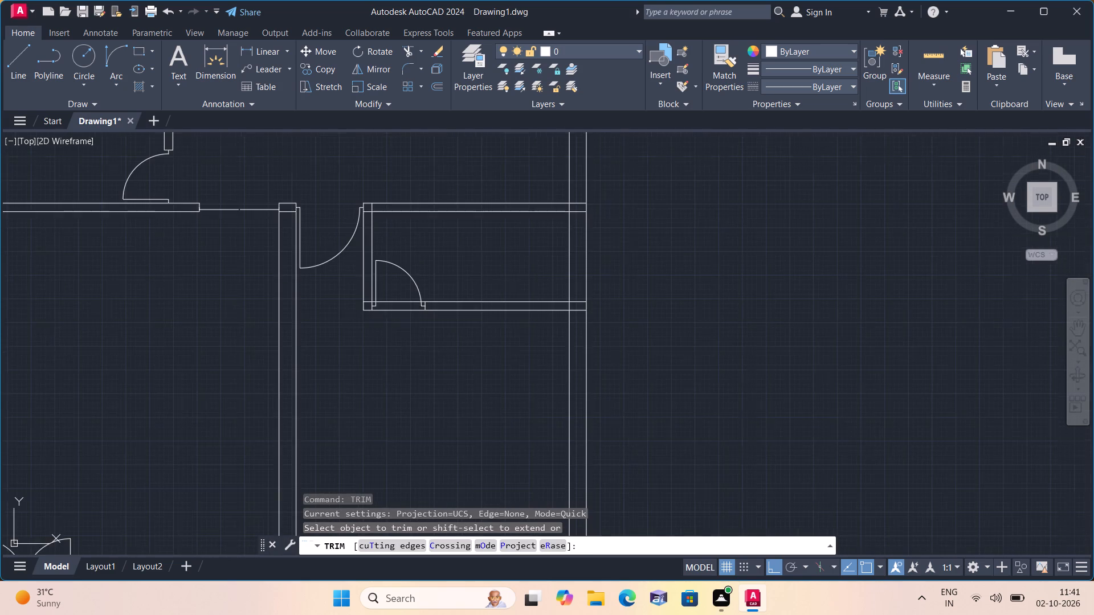
scroll(386, 303, up, 1)
click(387, 289)
click(387, 358)
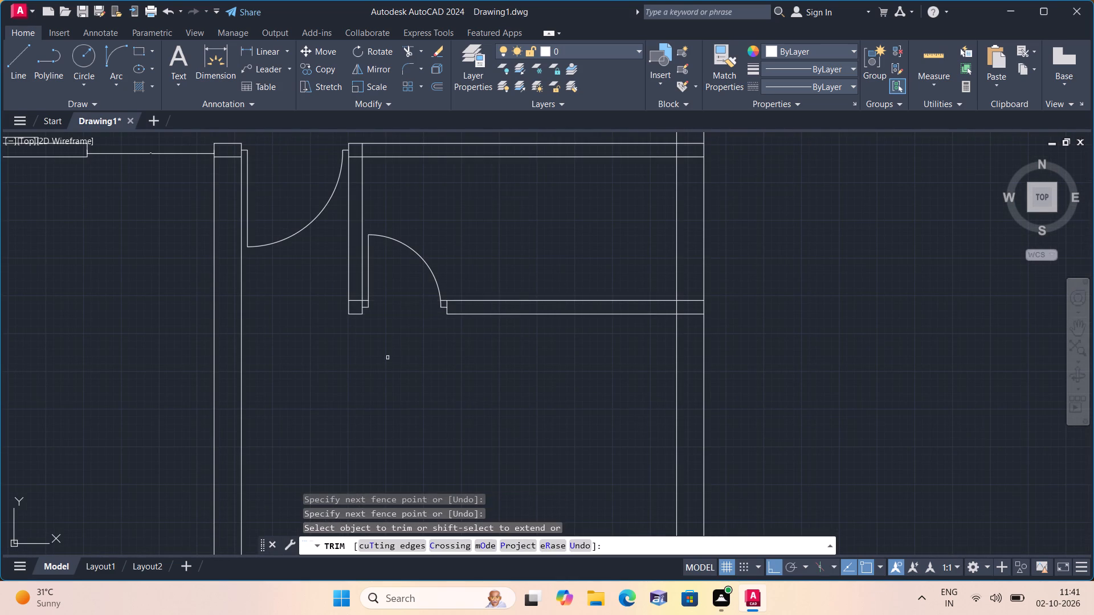
scroll(365, 298, up, 2)
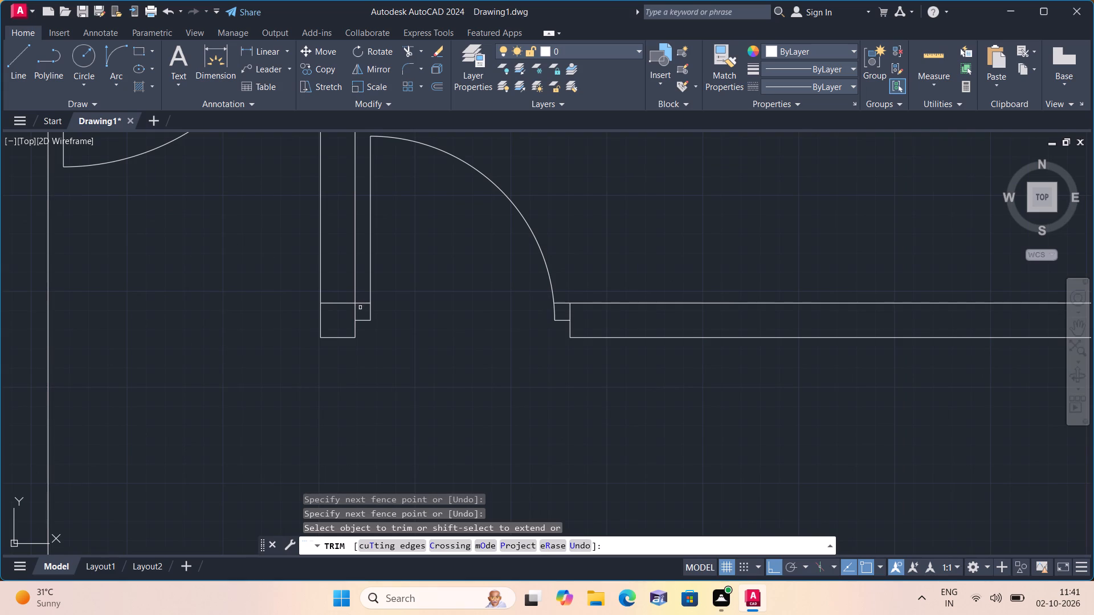
click(362, 305)
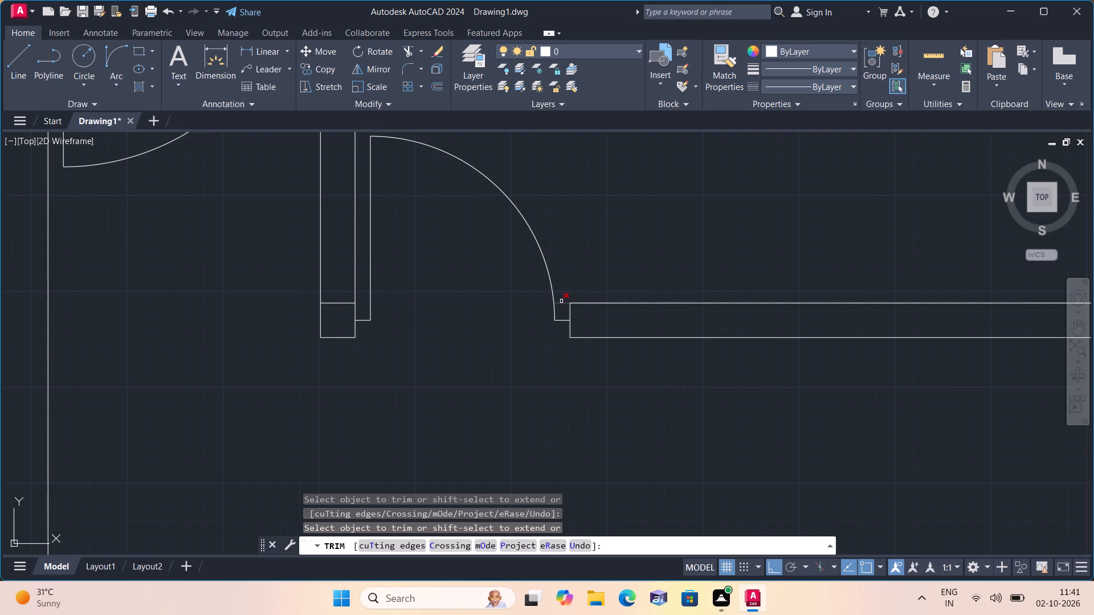
click(561, 302)
scroll(561, 302, down, 2)
scroll(561, 302, up, 1)
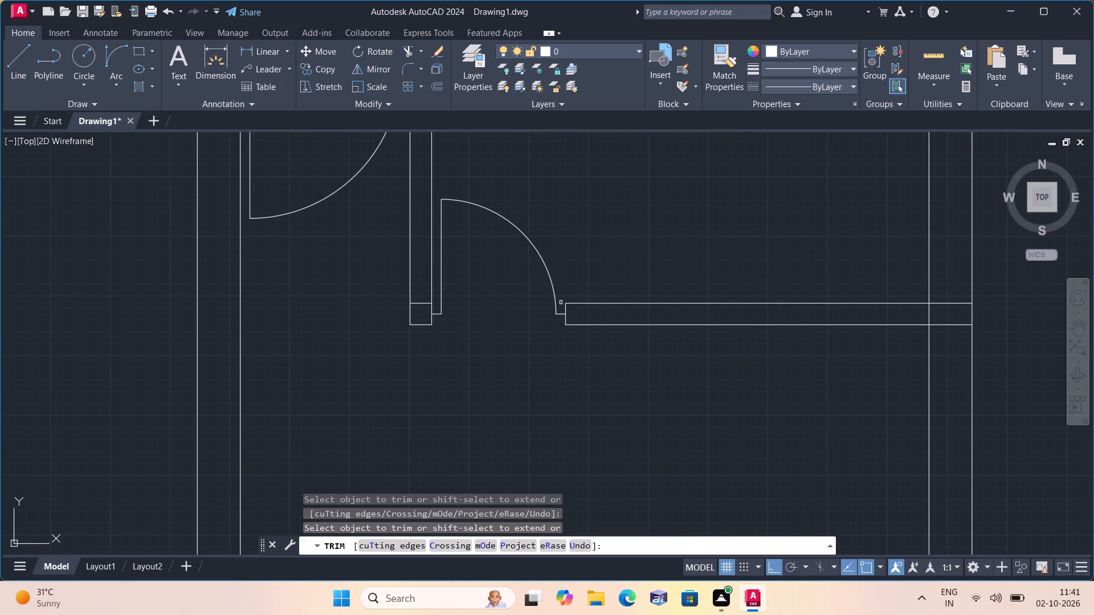
click(423, 301)
key(Escape)
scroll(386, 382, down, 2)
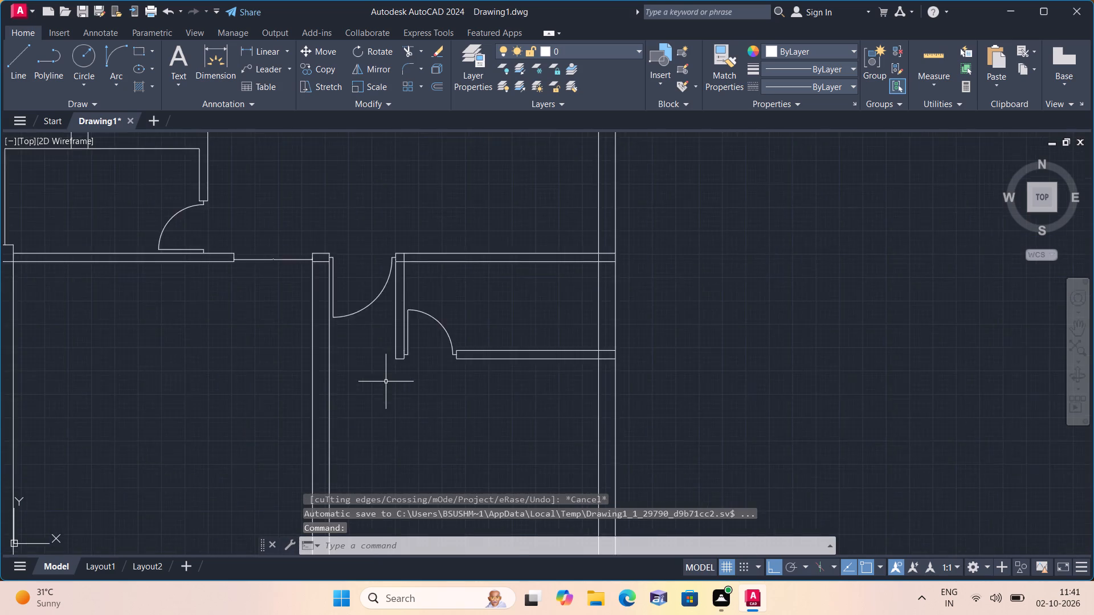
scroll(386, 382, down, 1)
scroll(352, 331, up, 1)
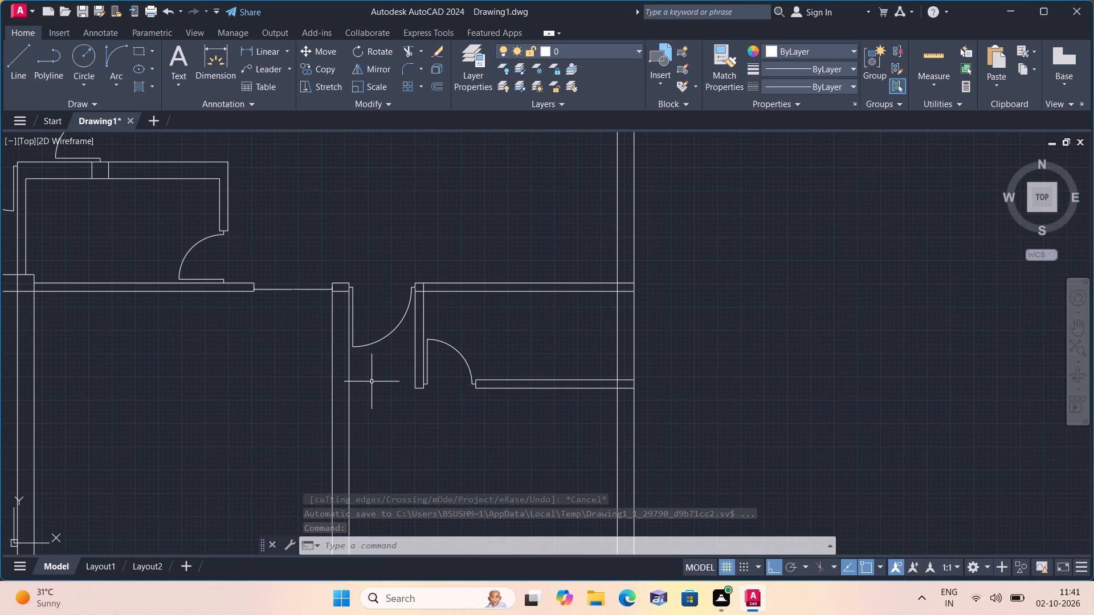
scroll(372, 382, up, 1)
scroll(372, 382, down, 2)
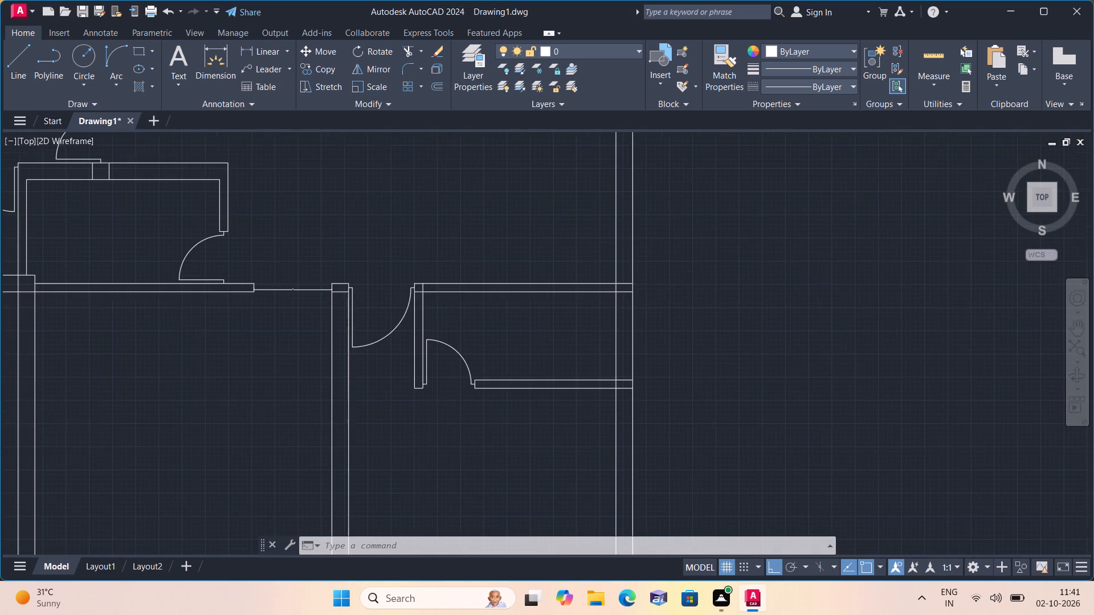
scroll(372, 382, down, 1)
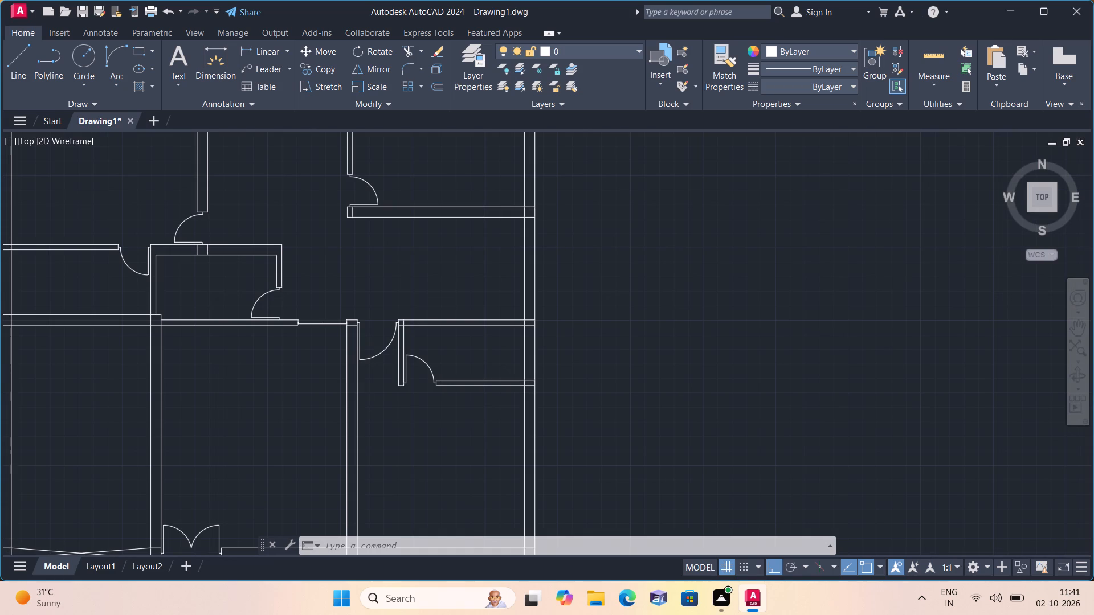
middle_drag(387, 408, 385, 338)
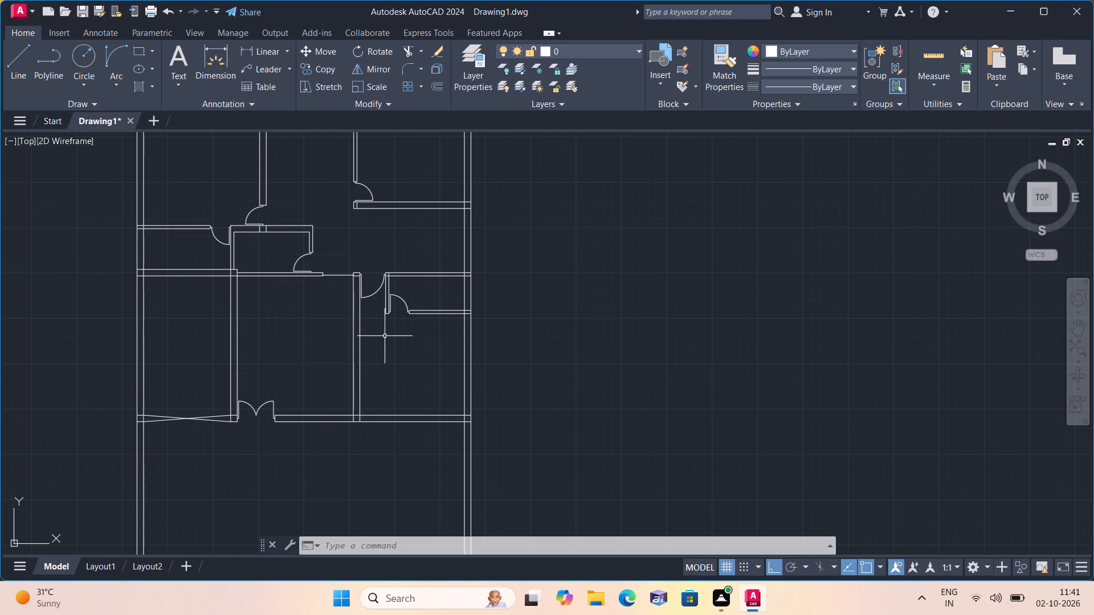
Hatch the four column blocks along the double-door entrance wall, from the west to the east outer wall, with a solid red fill.
text(h)
key(space)
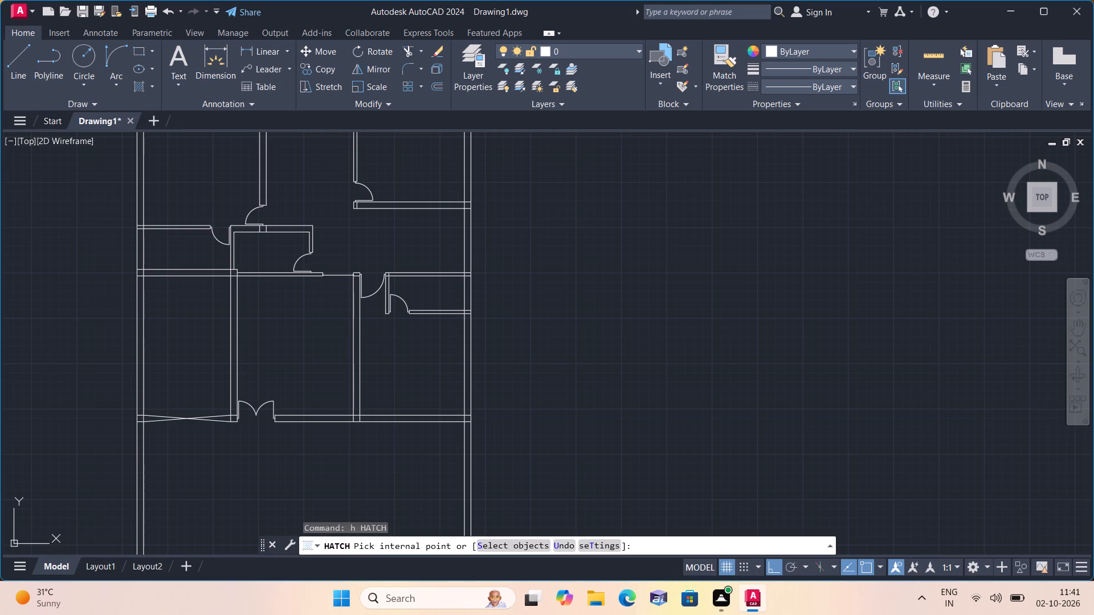
click(369, 47)
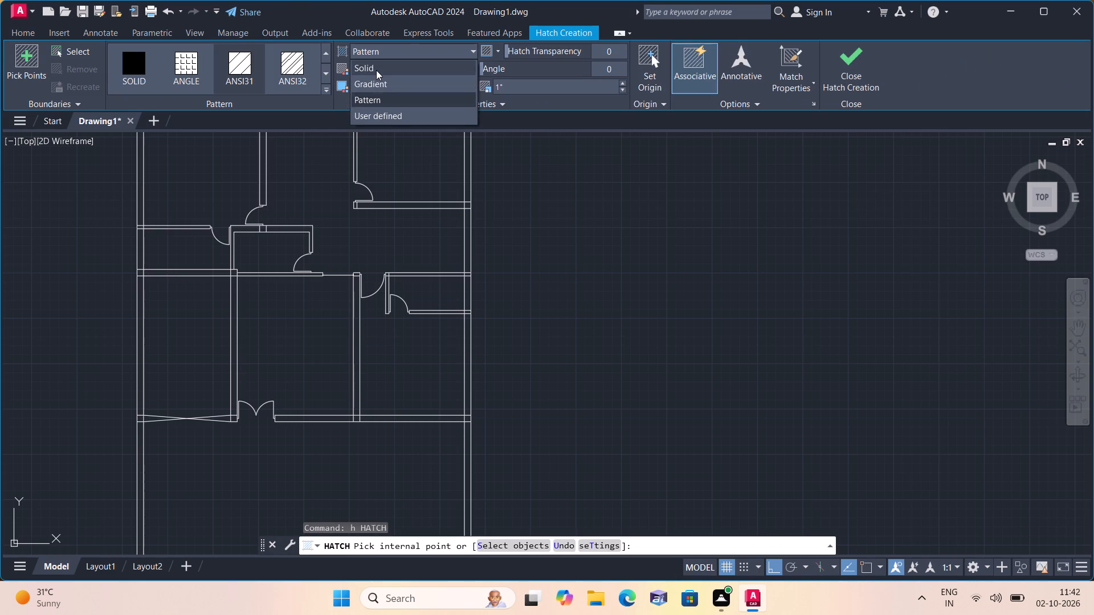
click(376, 67)
click(375, 68)
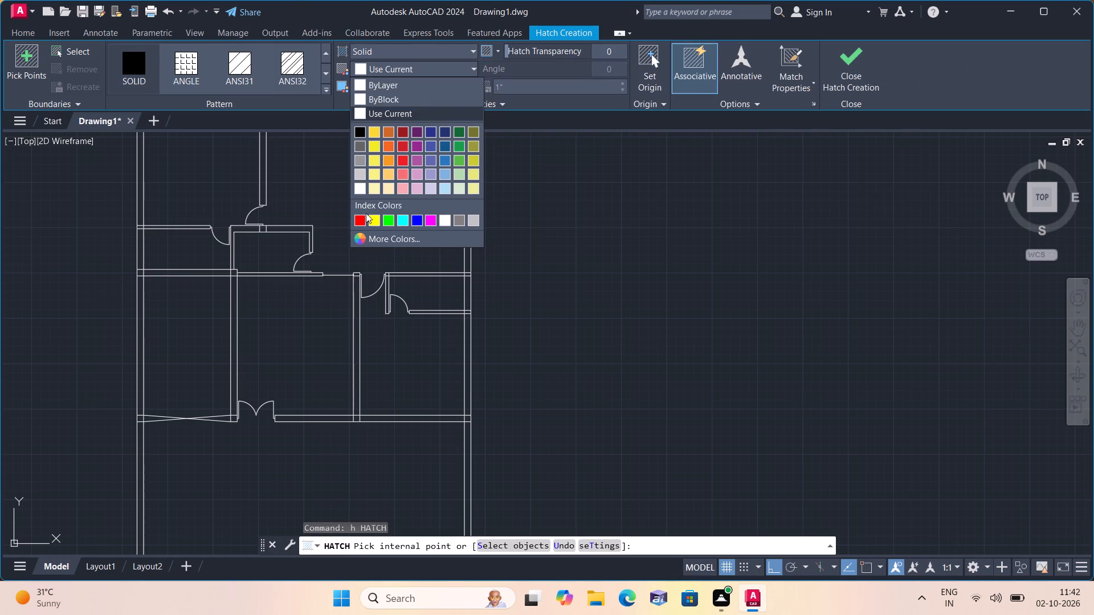
click(357, 218)
scroll(148, 421, up, 2)
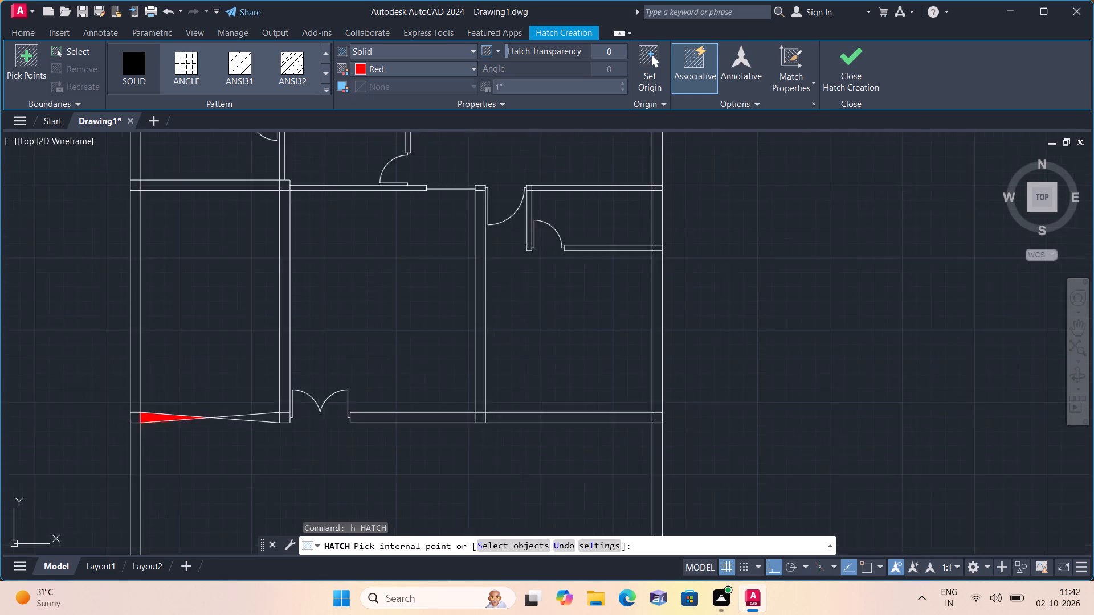
click(132, 419)
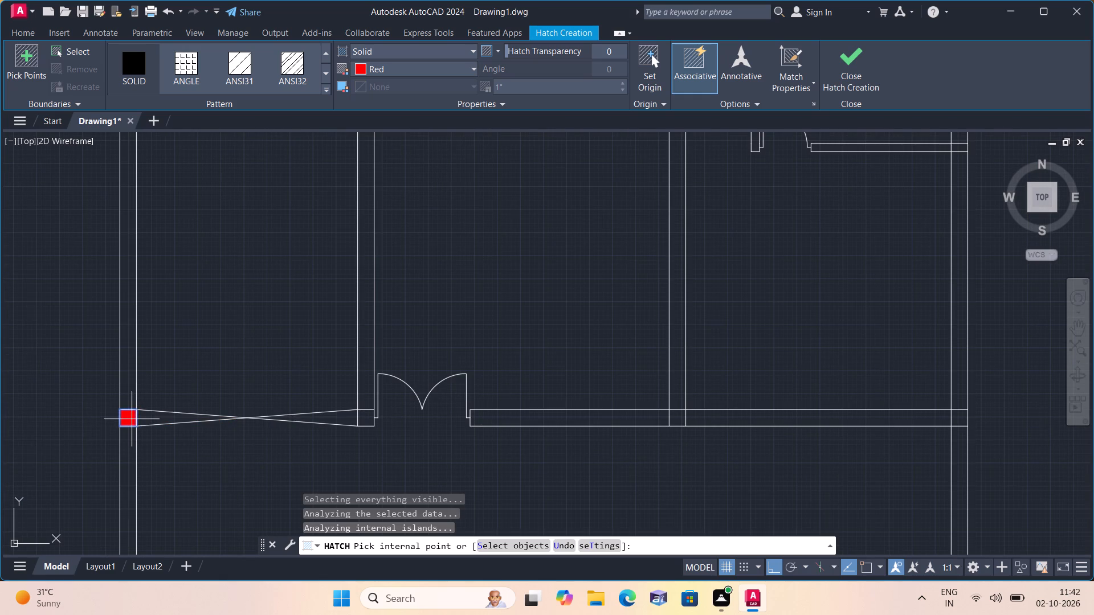
scroll(132, 418, down, 2)
scroll(222, 419, up, 2)
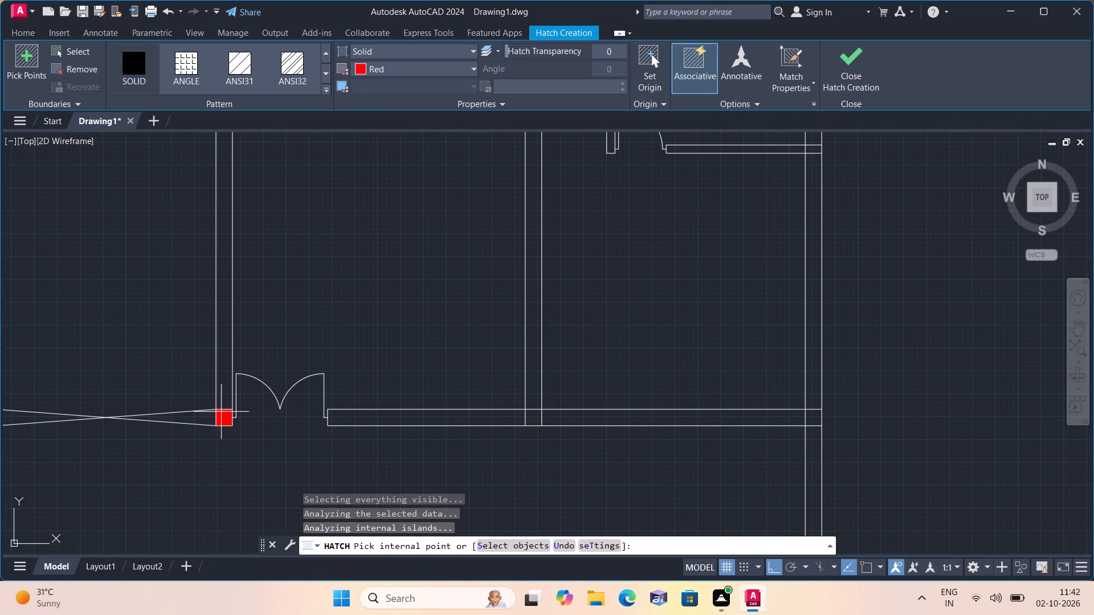
click(221, 412)
scroll(247, 401, down, 2)
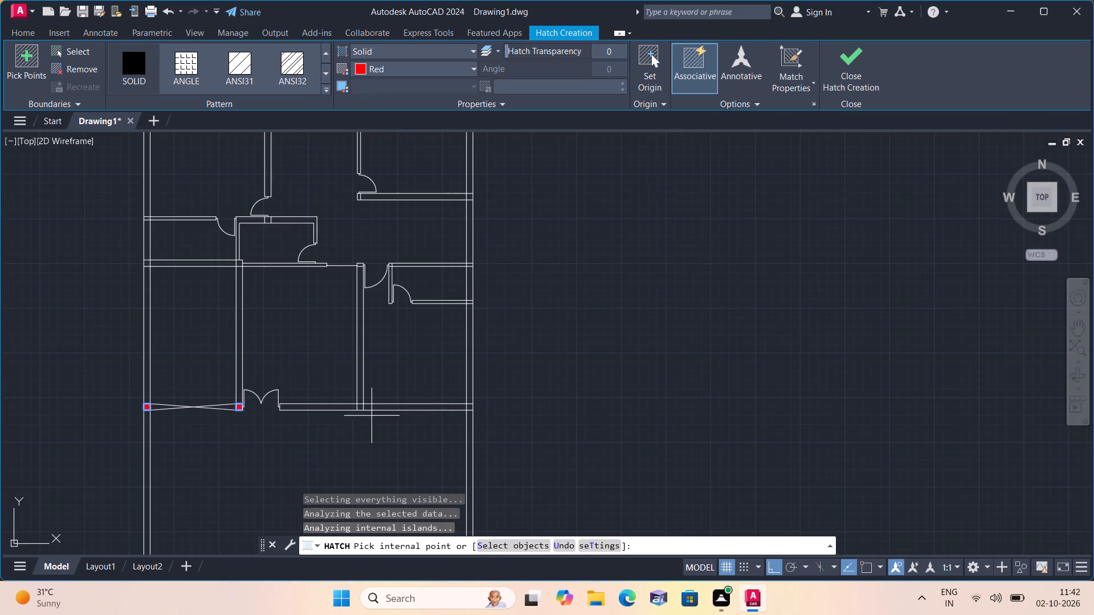
scroll(364, 413, up, 2)
click(353, 397)
scroll(444, 397, down, 1)
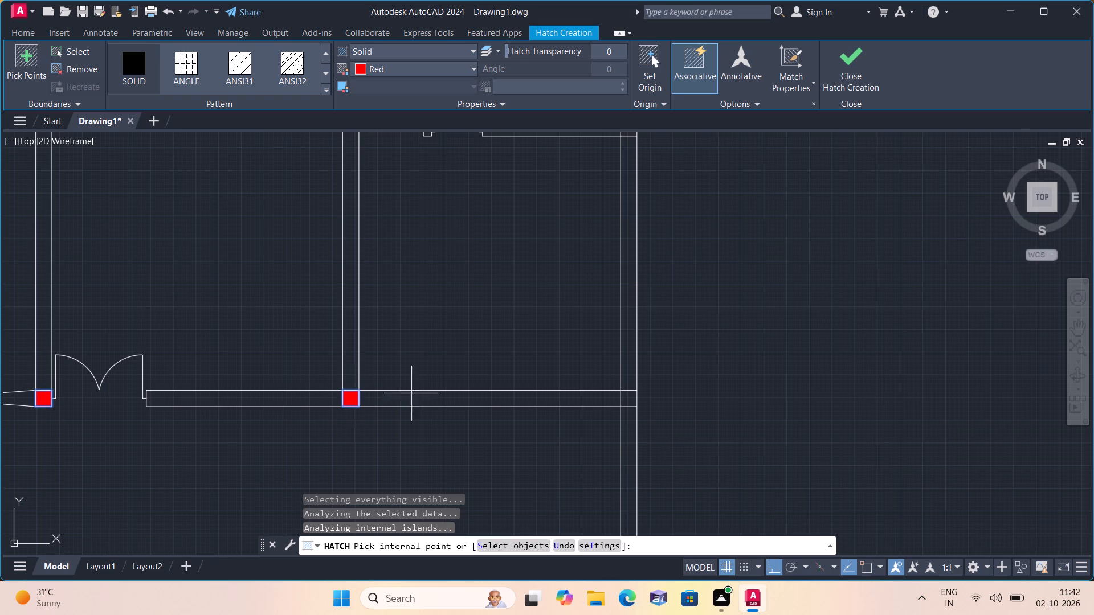
scroll(447, 399, down, 1)
click(518, 401)
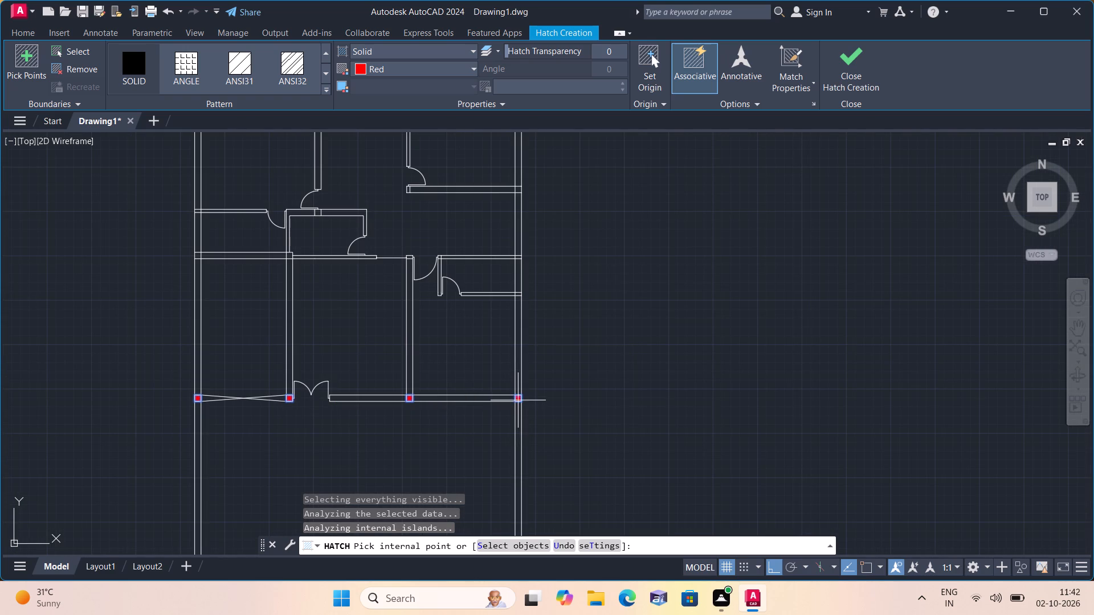
Add the same solid red hatch to the five wall junctions along the cross wall north of the entrance rooms.
scroll(280, 252, up, 1)
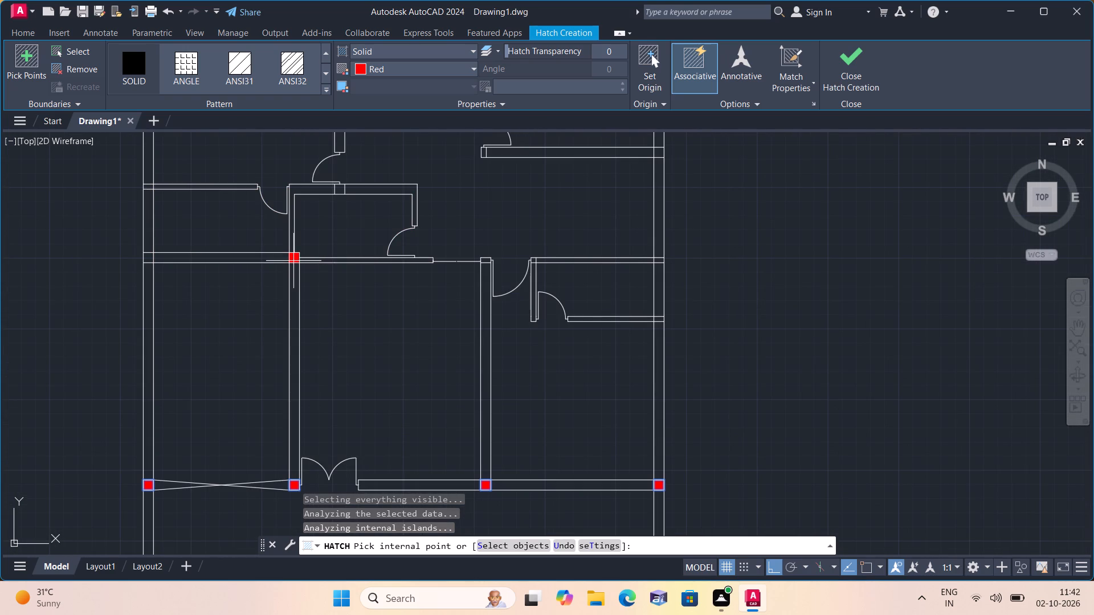
click(293, 261)
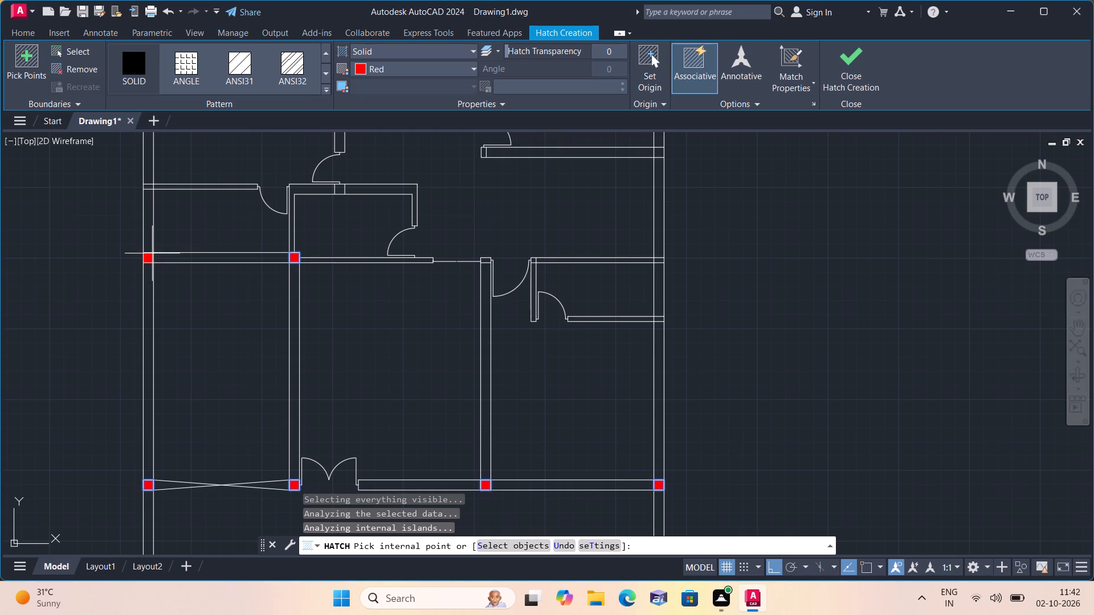
click(151, 256)
scroll(480, 260, up, 2)
click(481, 260)
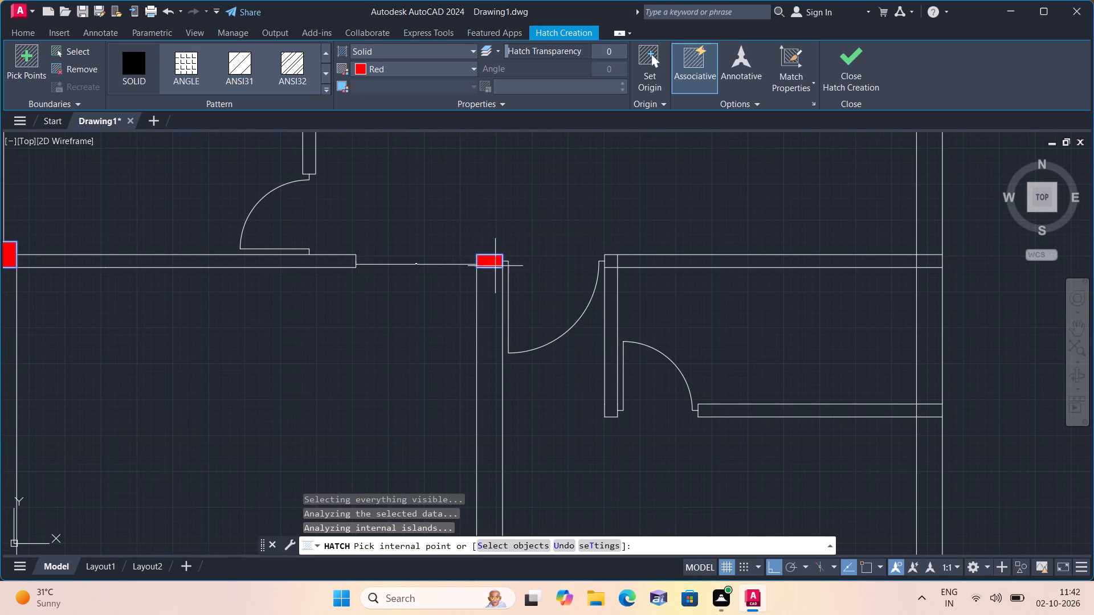
scroll(509, 272, down, 1)
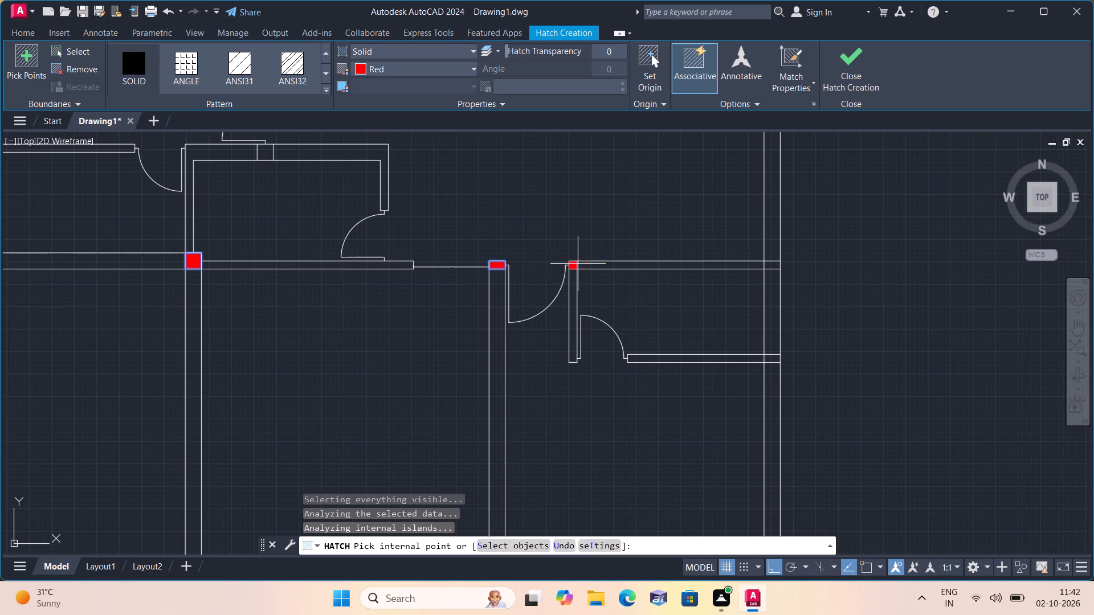
click(570, 264)
scroll(775, 255, up, 1)
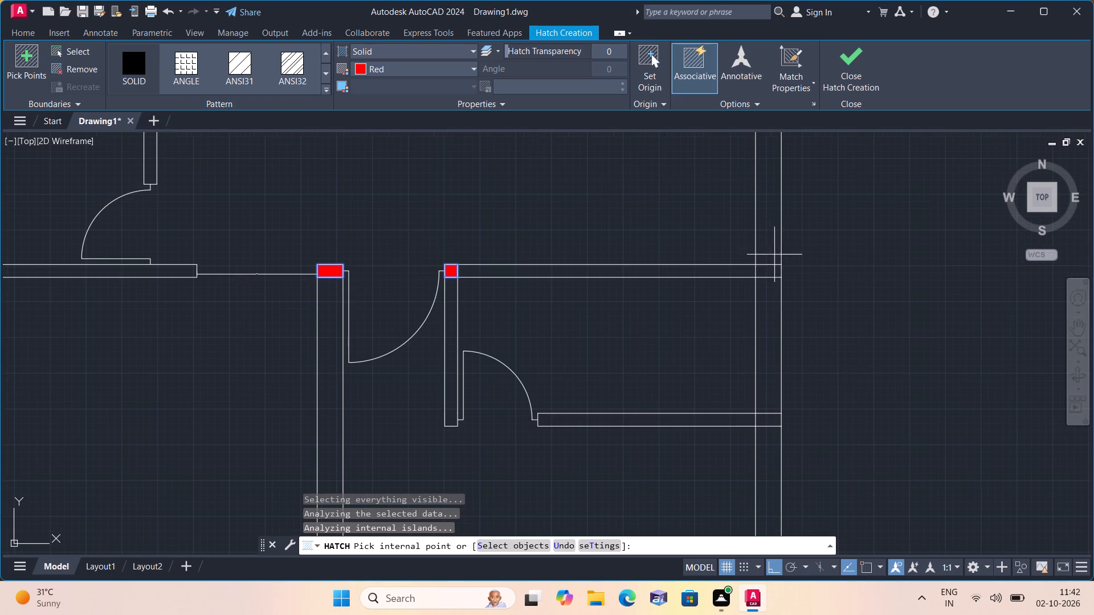
click(769, 271)
scroll(769, 272, down, 4)
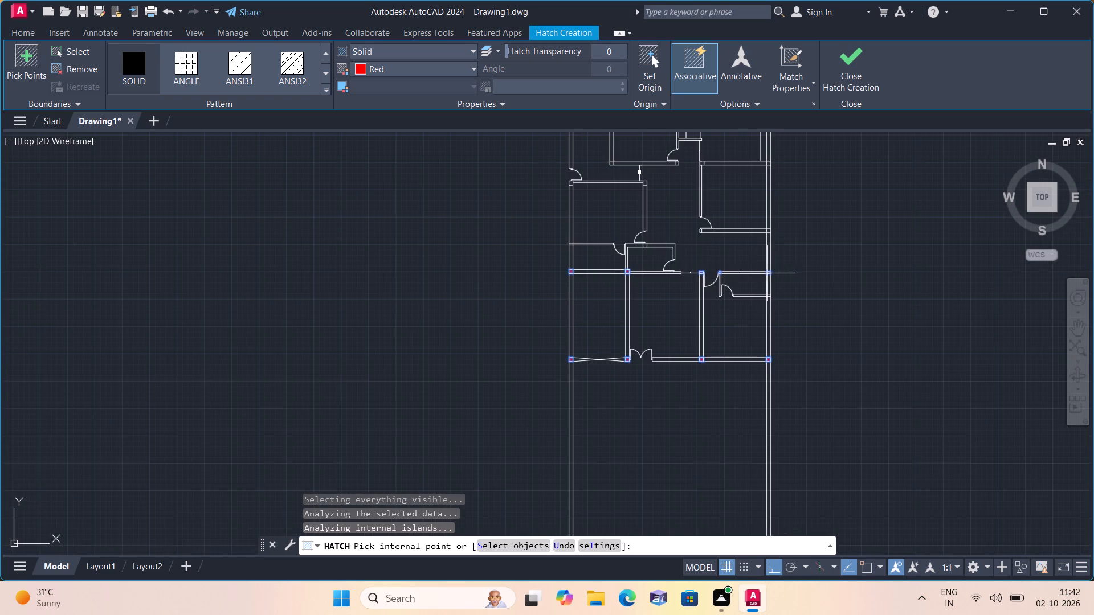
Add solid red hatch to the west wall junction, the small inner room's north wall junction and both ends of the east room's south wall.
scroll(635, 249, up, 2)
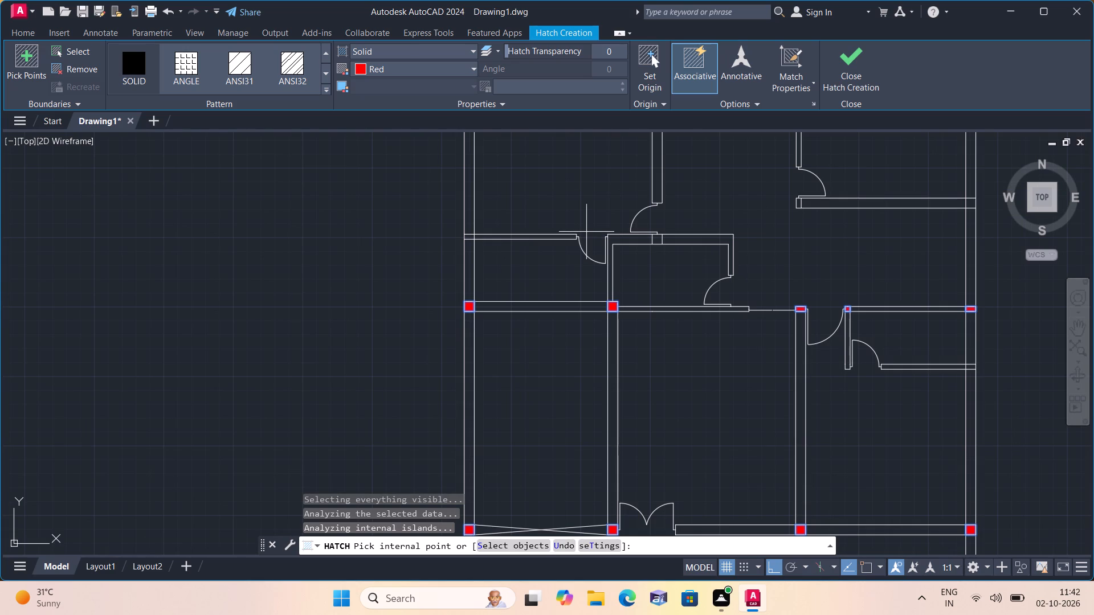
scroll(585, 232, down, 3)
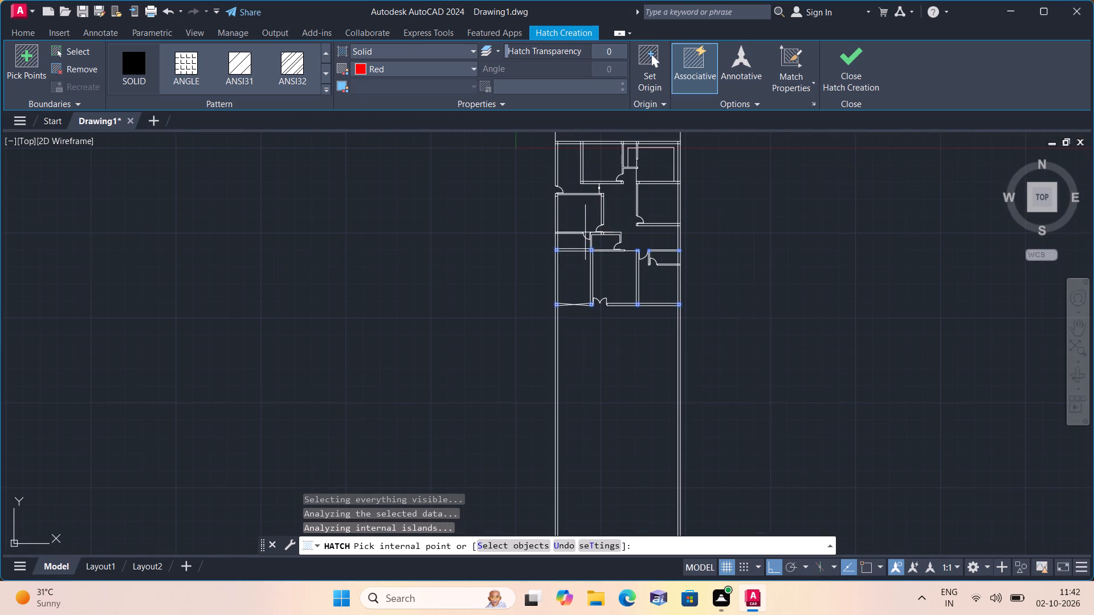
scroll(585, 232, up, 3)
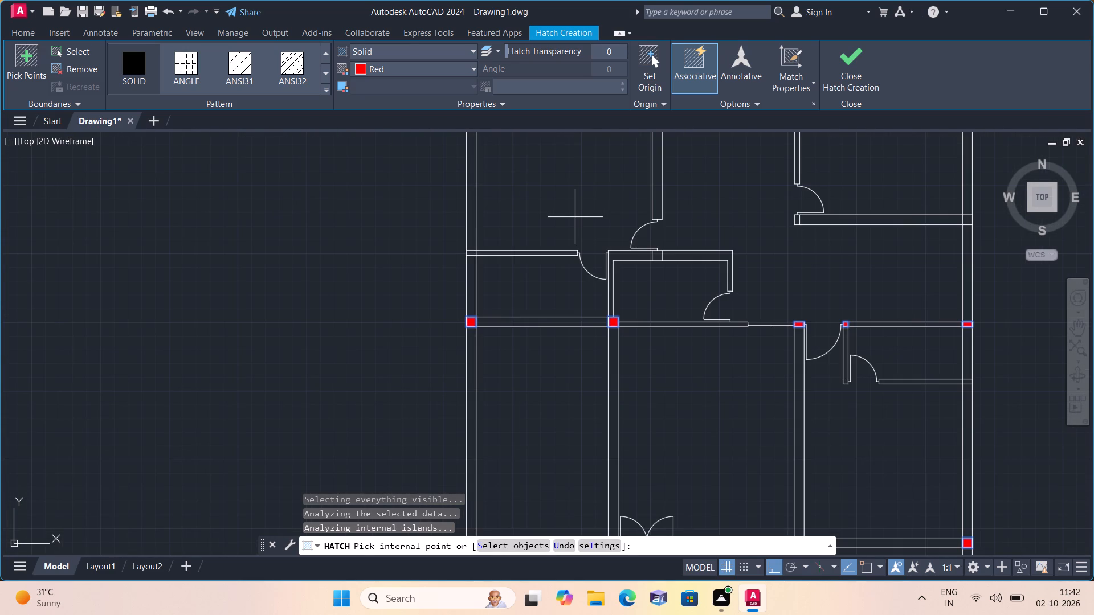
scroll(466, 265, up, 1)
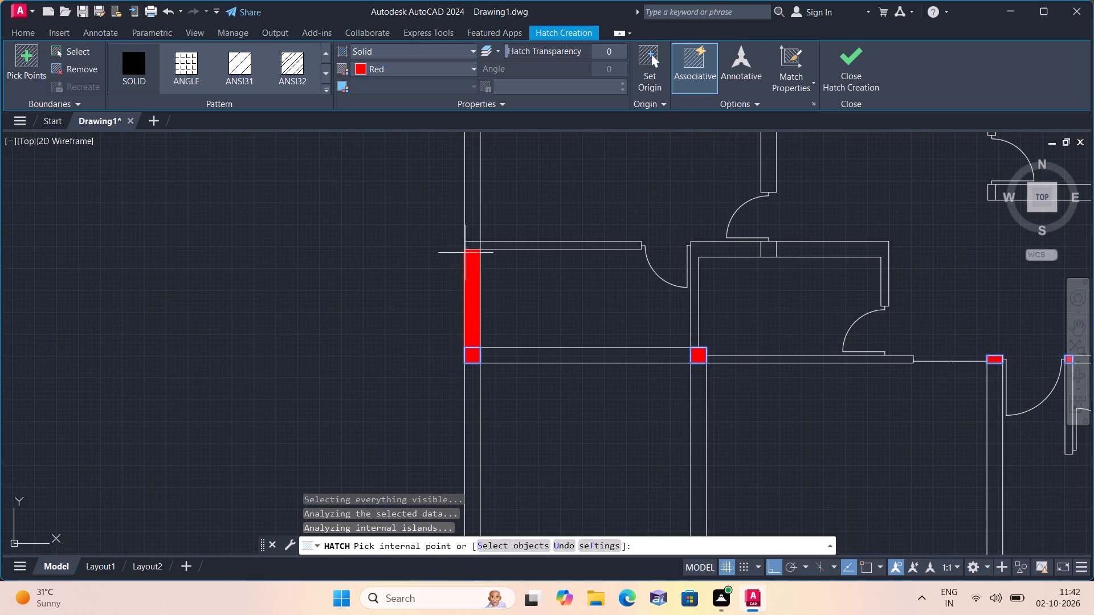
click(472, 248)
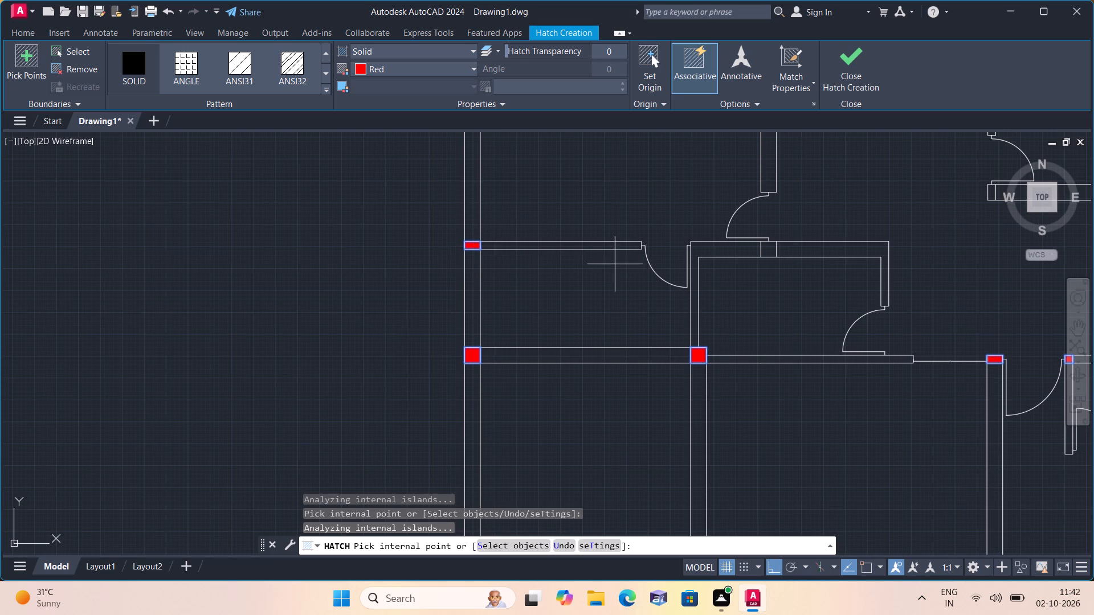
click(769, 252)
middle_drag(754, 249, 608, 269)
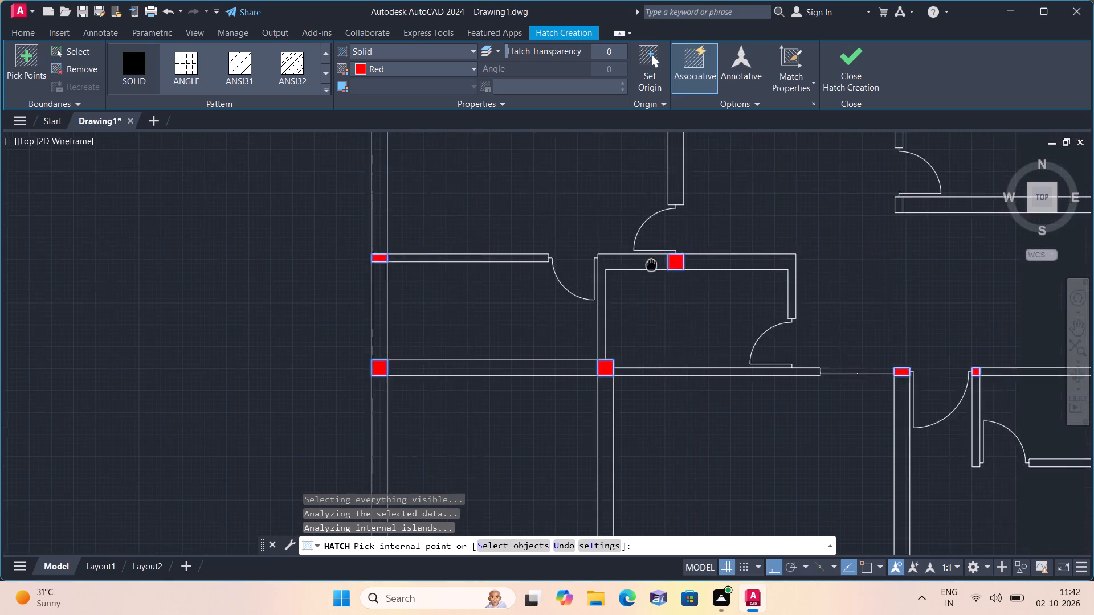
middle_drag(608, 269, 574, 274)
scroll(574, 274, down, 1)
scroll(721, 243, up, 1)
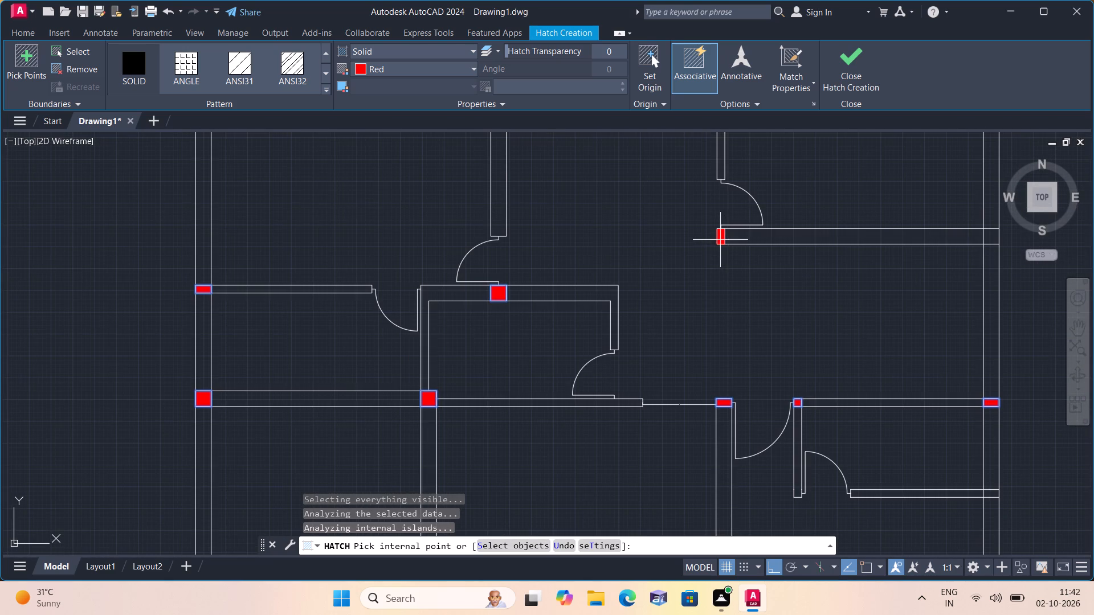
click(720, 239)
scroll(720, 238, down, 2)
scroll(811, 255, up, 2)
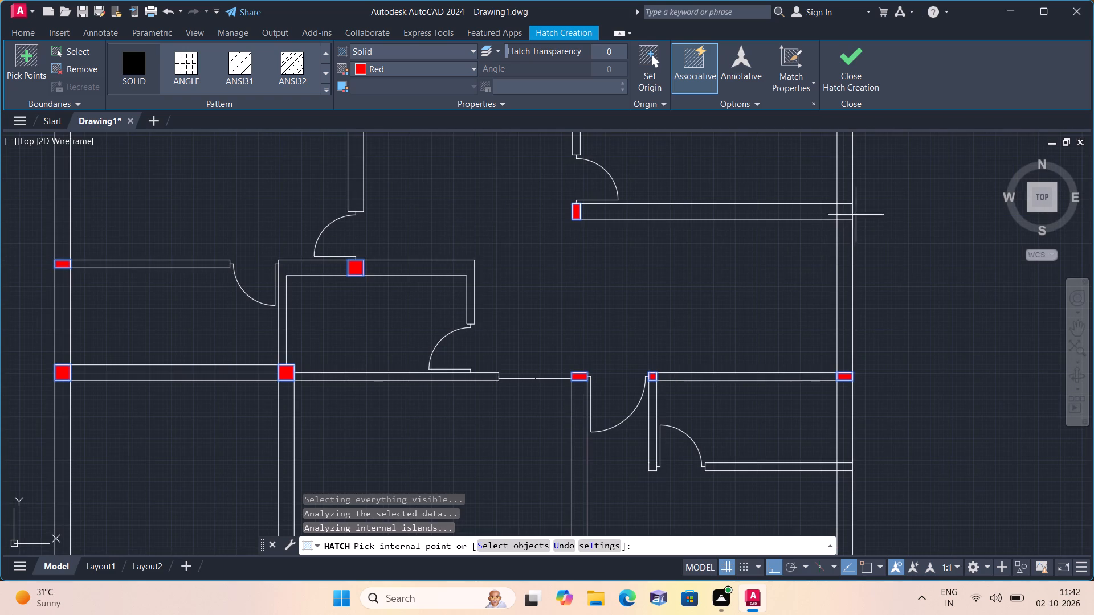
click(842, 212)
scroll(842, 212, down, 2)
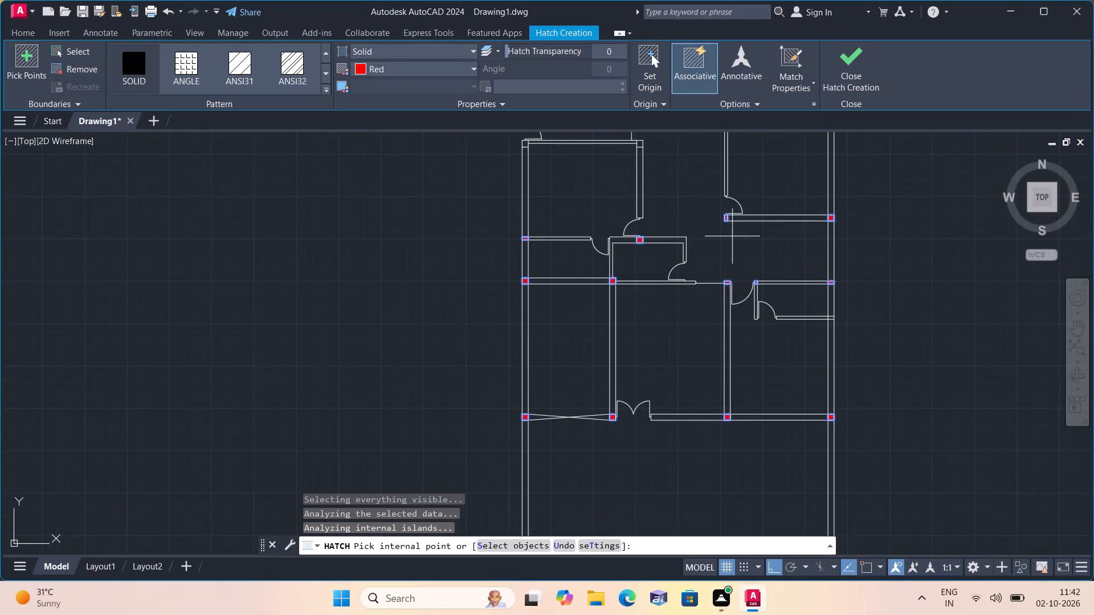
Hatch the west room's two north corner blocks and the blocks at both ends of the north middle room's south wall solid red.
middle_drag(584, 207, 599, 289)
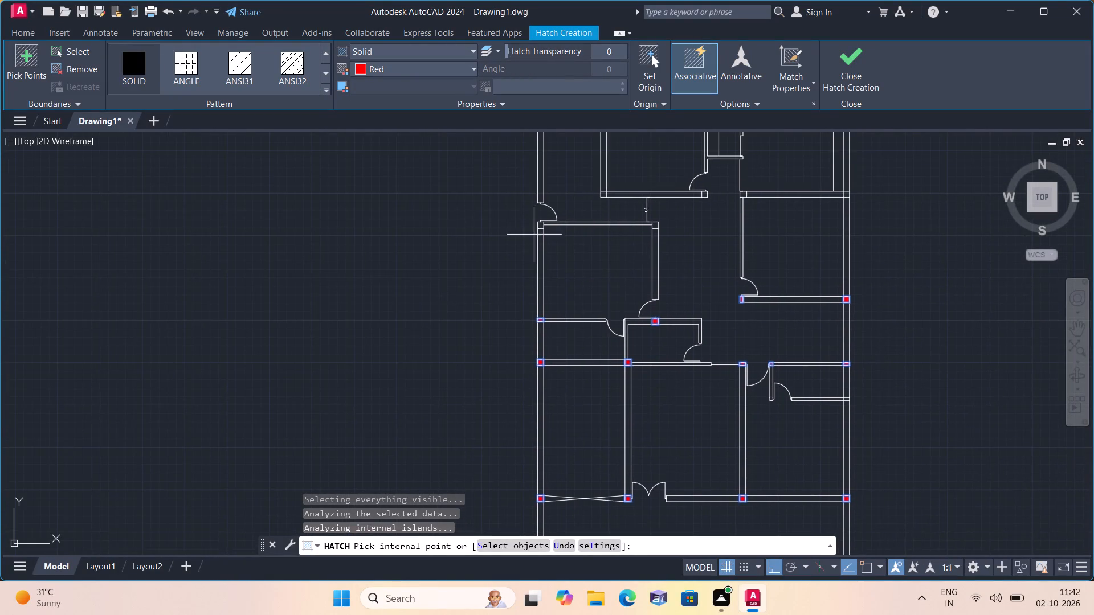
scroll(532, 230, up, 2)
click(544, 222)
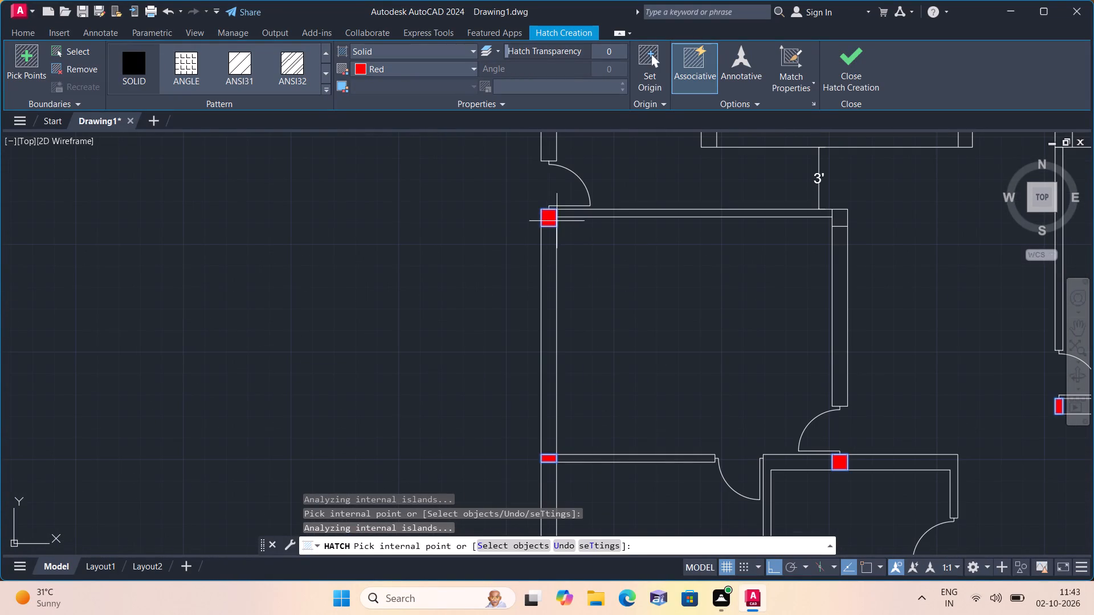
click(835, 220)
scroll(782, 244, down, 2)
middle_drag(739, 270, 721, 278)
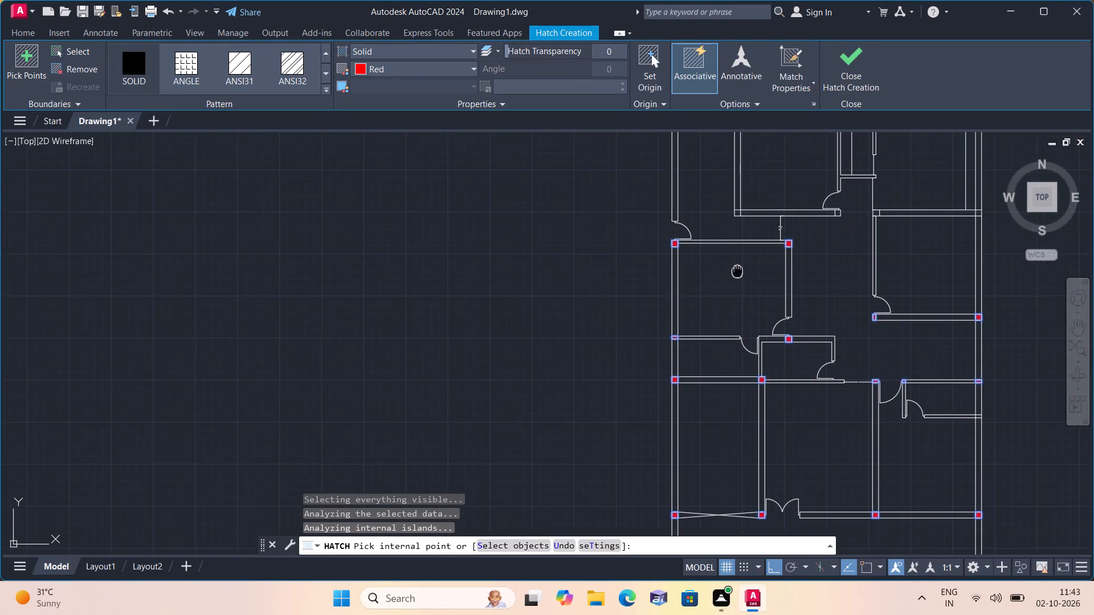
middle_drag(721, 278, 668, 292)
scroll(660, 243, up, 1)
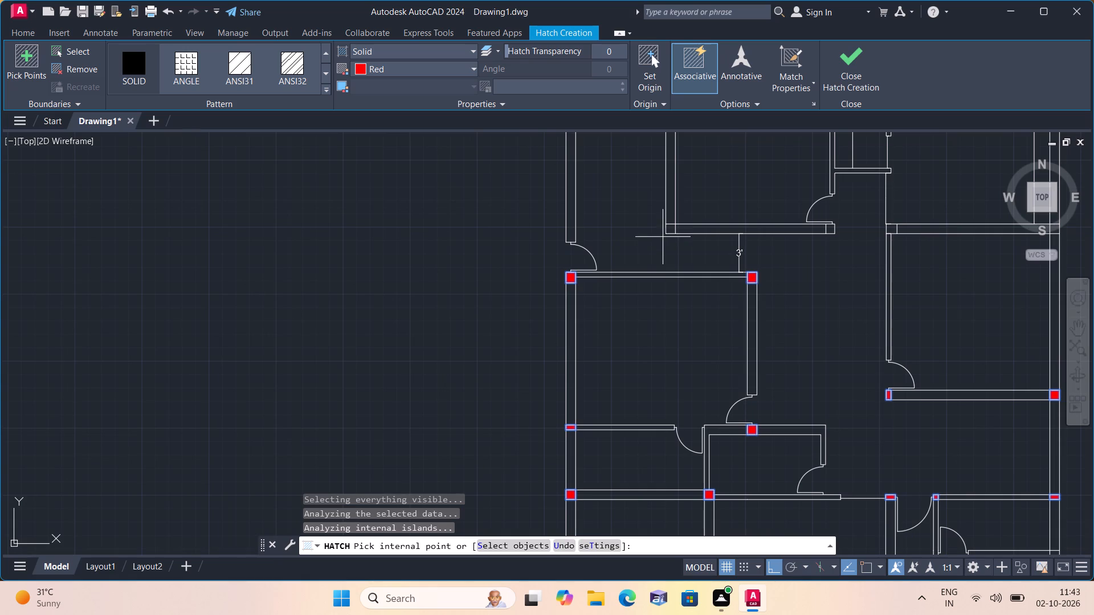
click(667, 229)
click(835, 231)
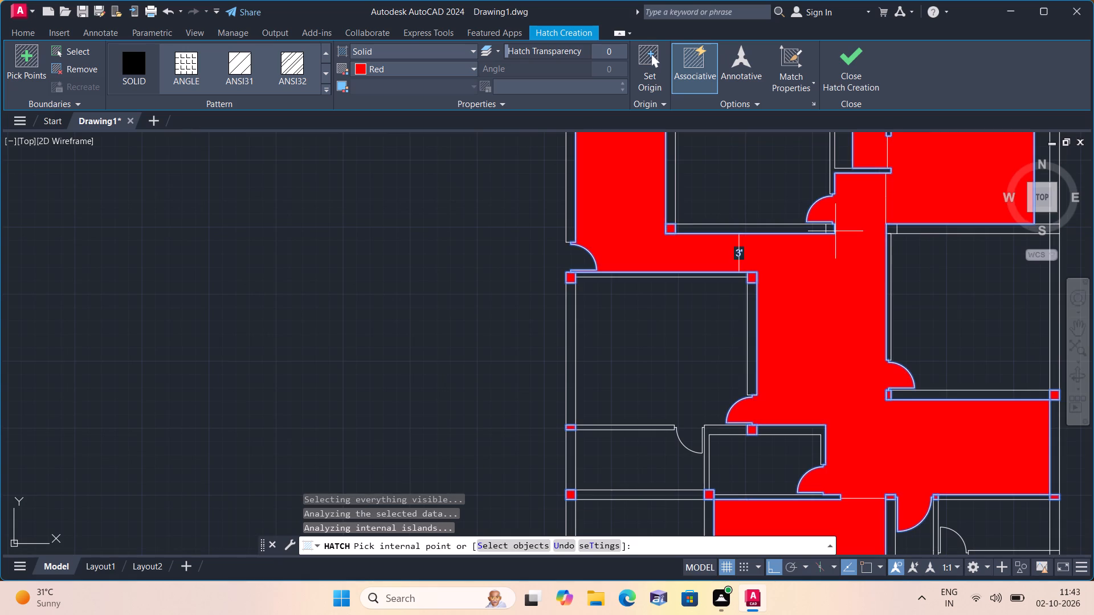
End the hatching and delete the red hatch that covers the corridor together with the column blocks.
key(Escape)
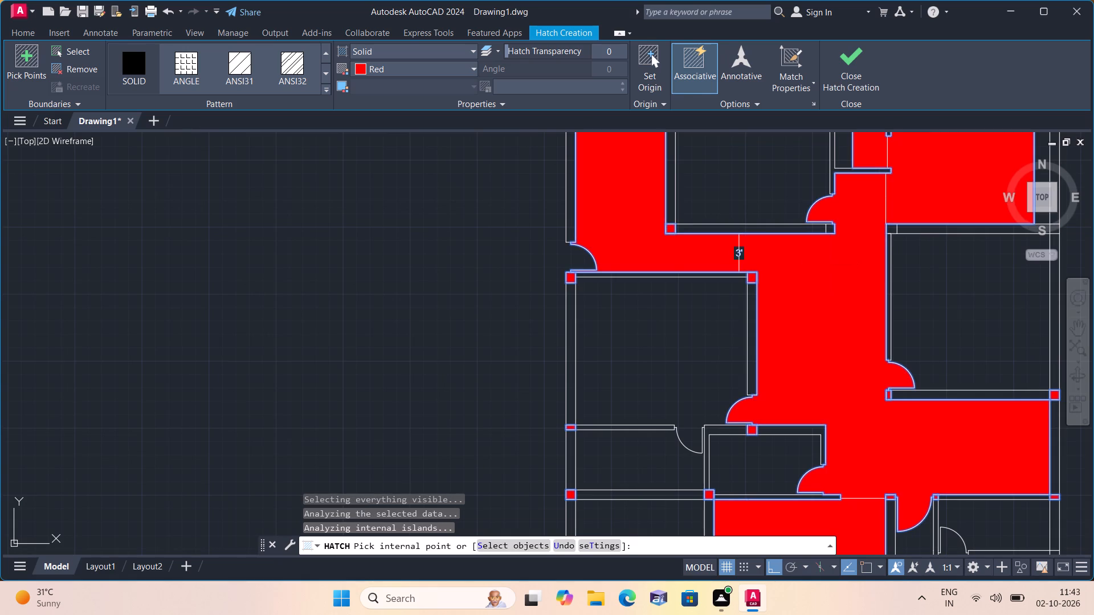
click(825, 266)
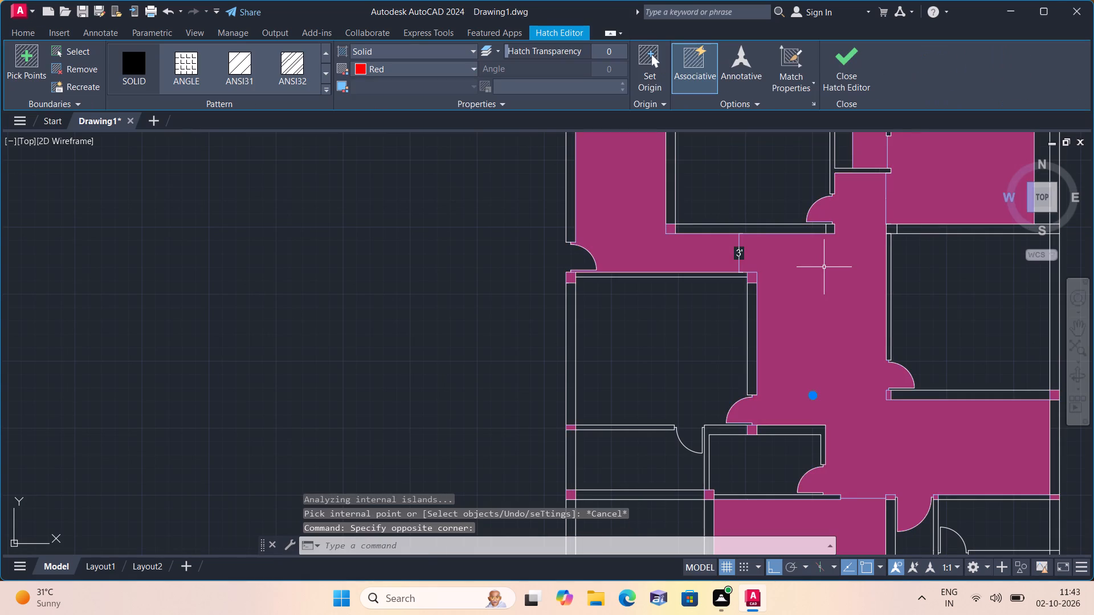
key(Delete)
Hatch the five column blocks along the north wall, from west to east, with a solid fill in colour 205,32,39.
scroll(811, 266, down, 1)
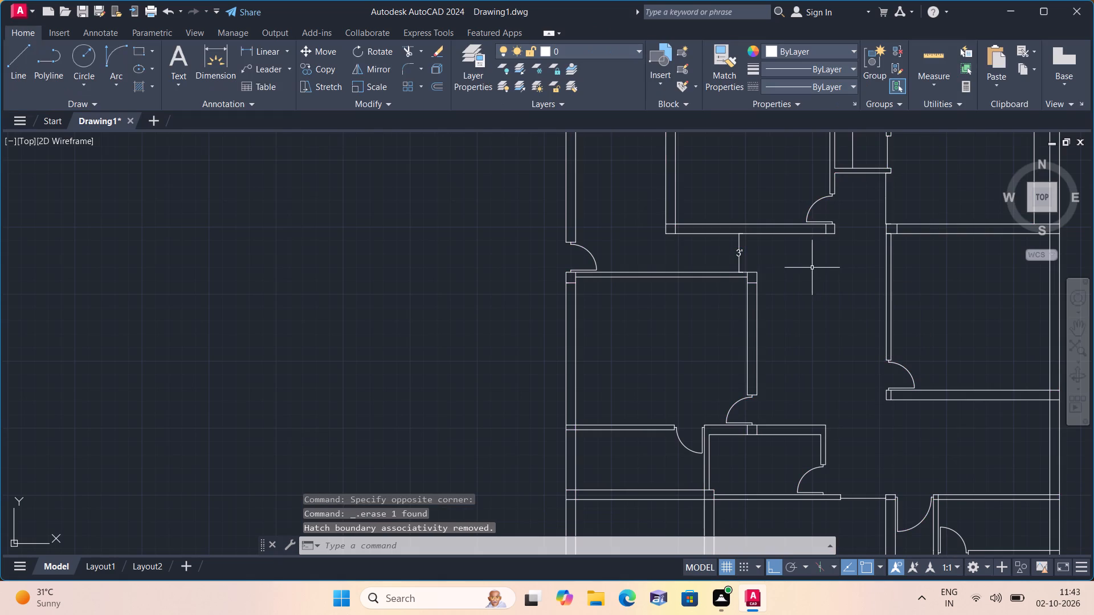
scroll(811, 266, down, 2)
key(h)
key(space)
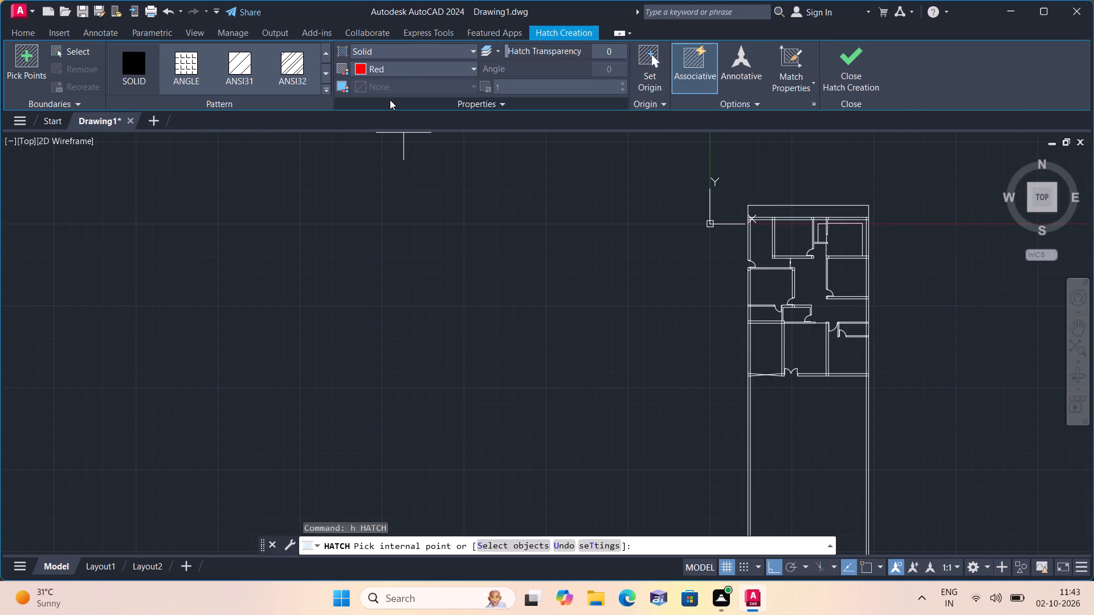
click(410, 71)
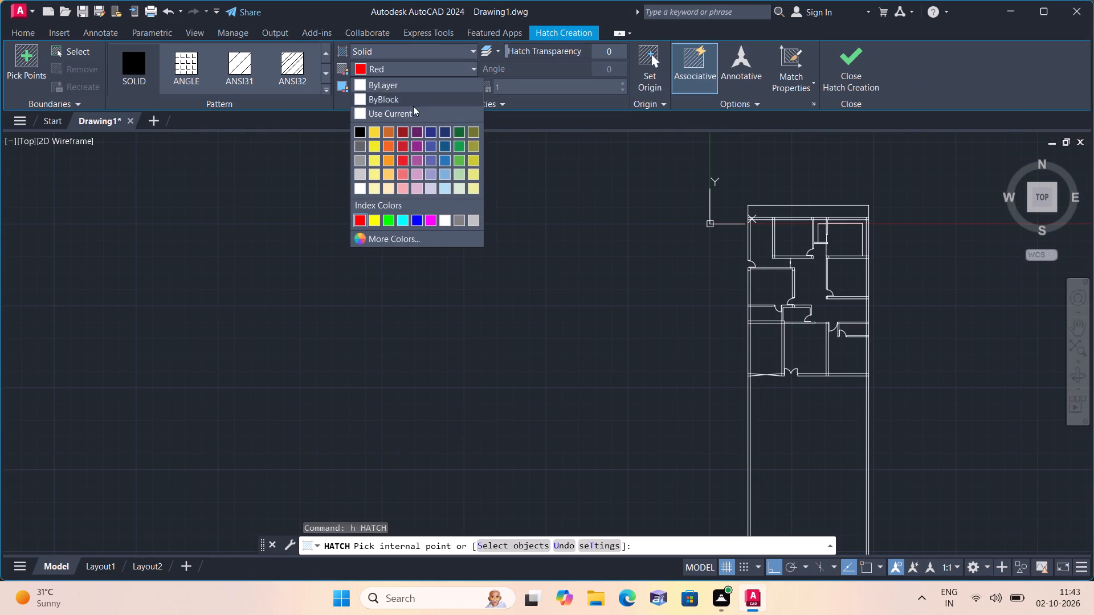
click(402, 145)
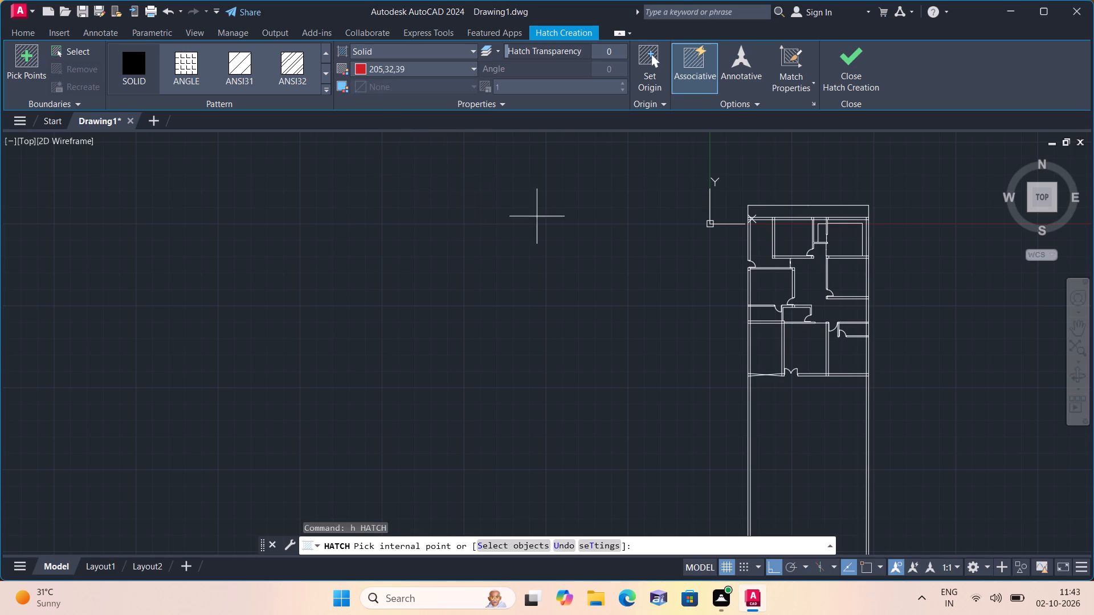
scroll(727, 216, up, 5)
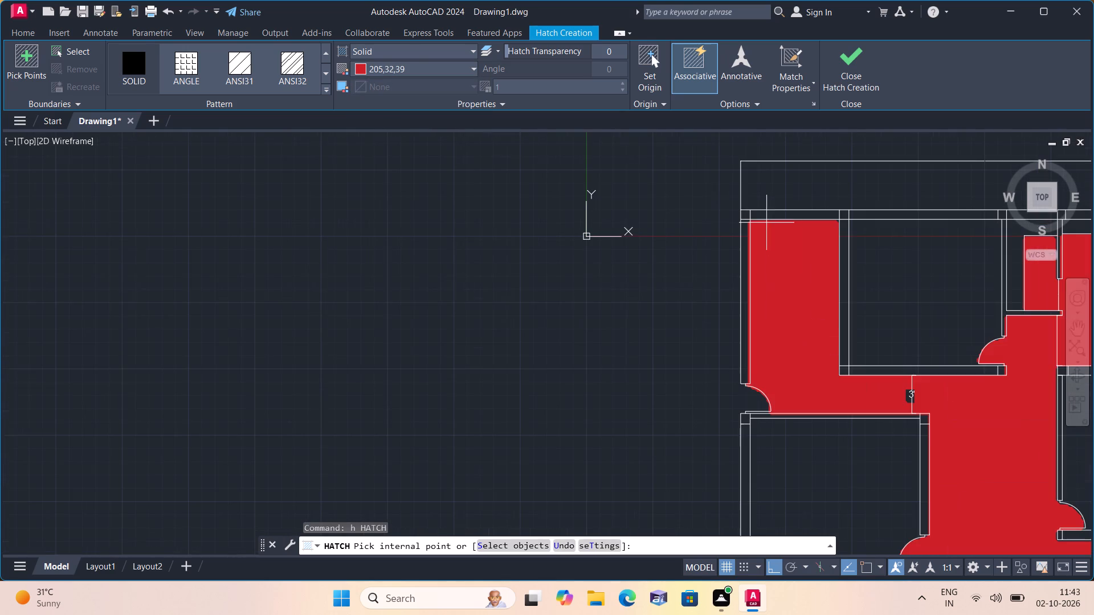
click(746, 213)
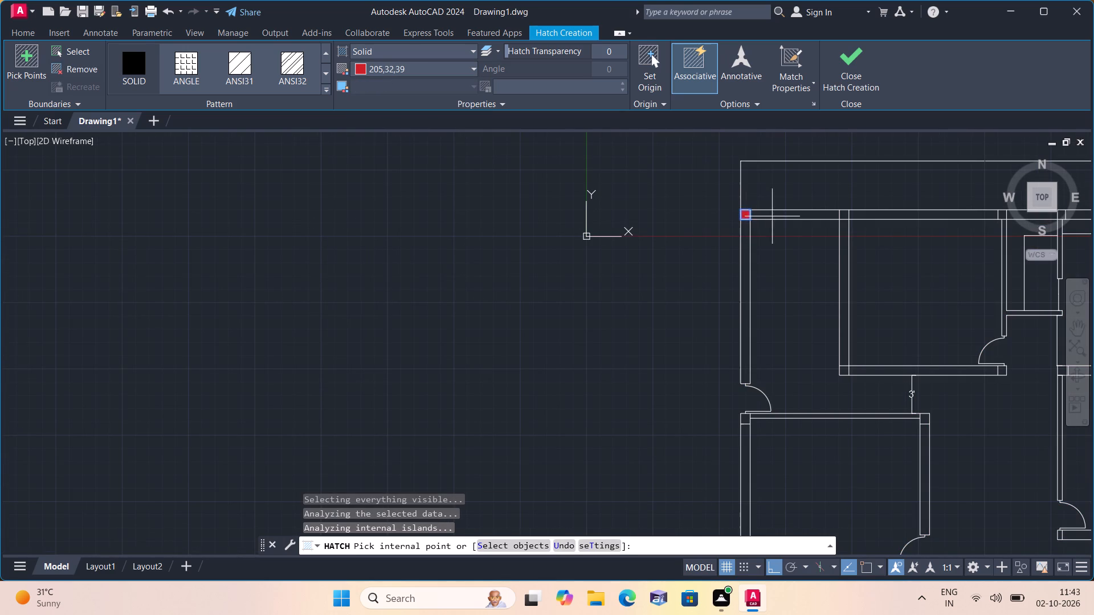
click(842, 219)
middle_drag(838, 219, 585, 223)
scroll(827, 219, down, 1)
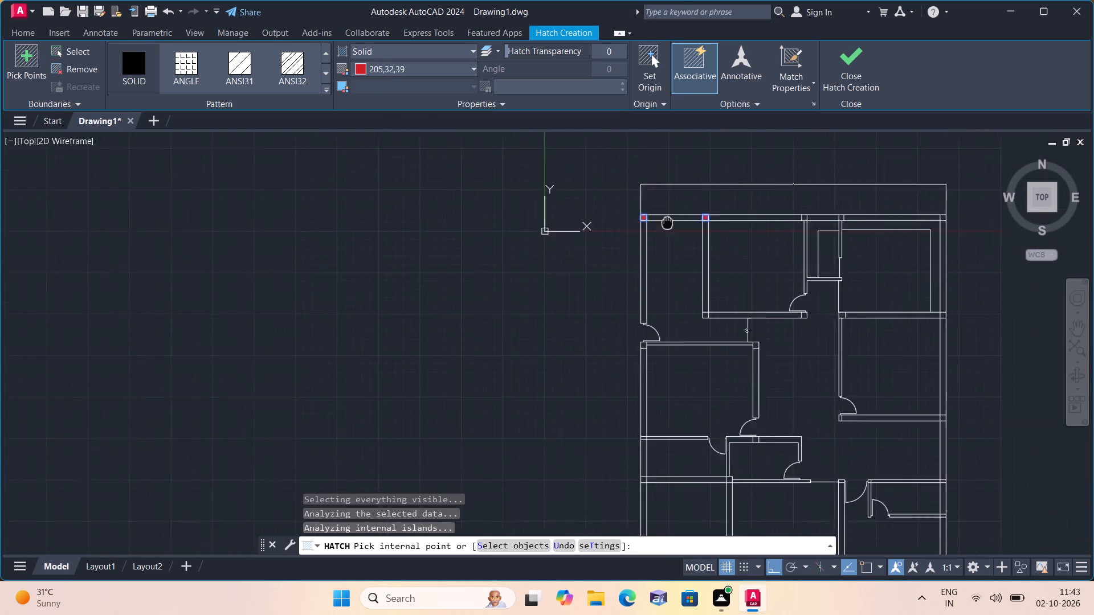
middle_drag(585, 223, 537, 218)
scroll(644, 212, up, 2)
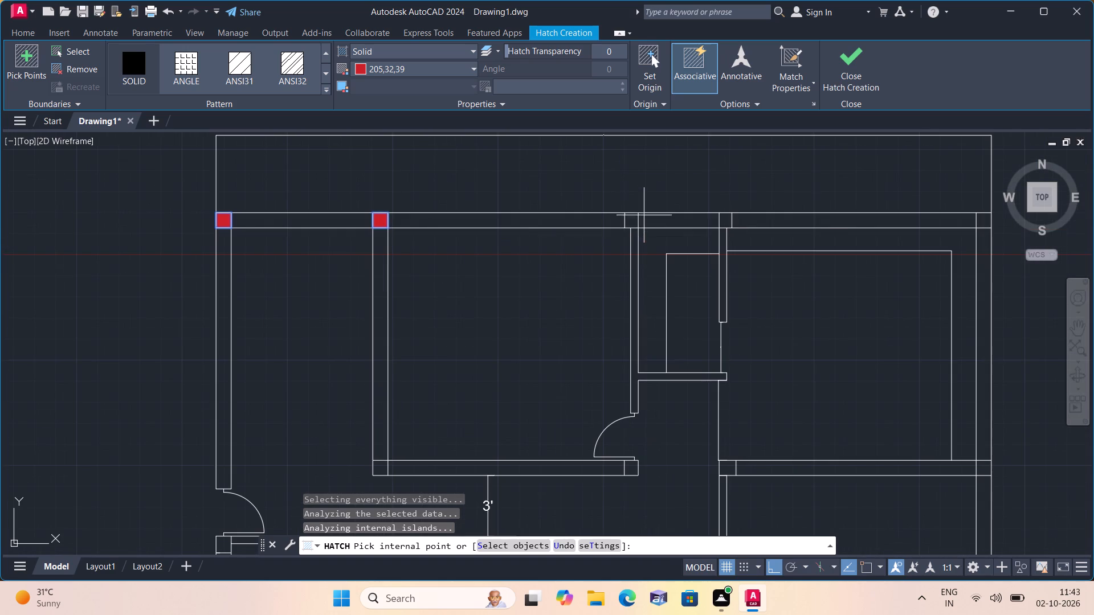
click(630, 218)
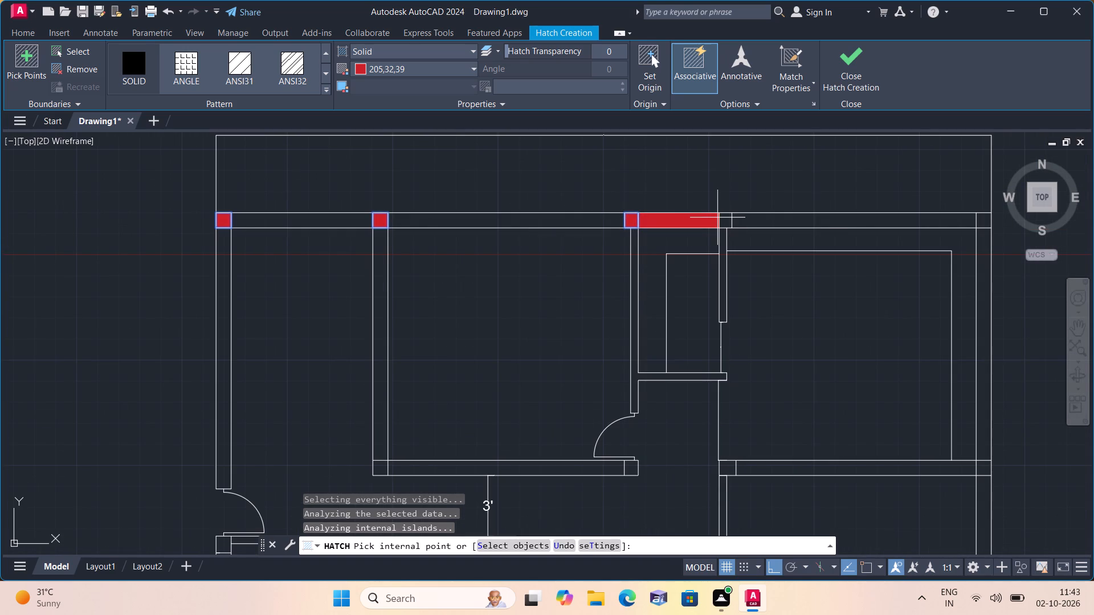
click(729, 219)
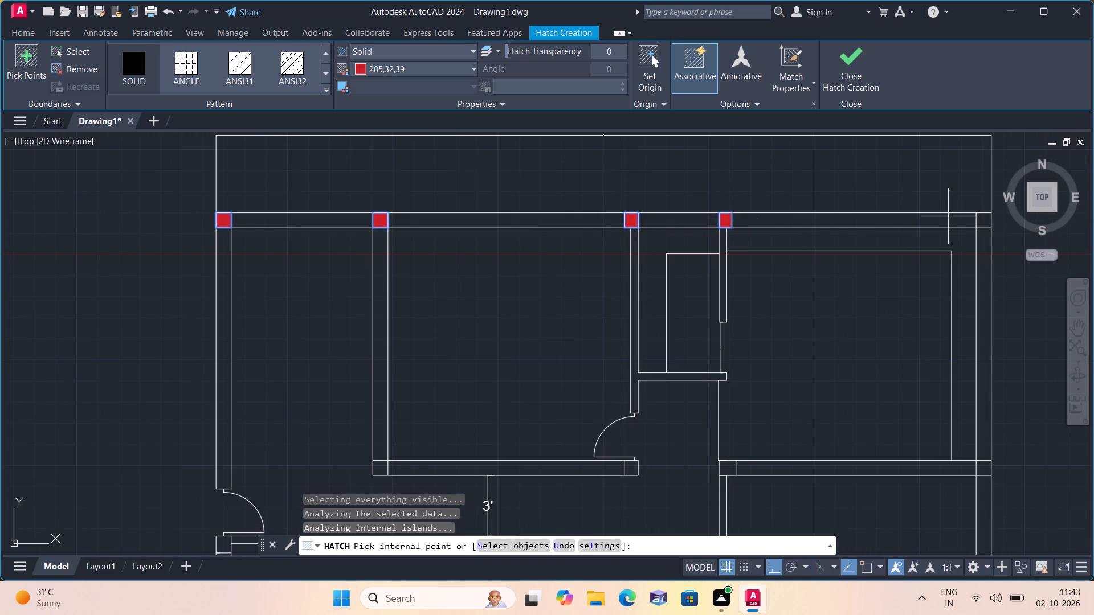
click(978, 223)
Add the same solid hatch to the four blocks on the south walls of the north middle and northeast rooms.
middle_drag(974, 224, 911, 181)
scroll(965, 219, down, 1)
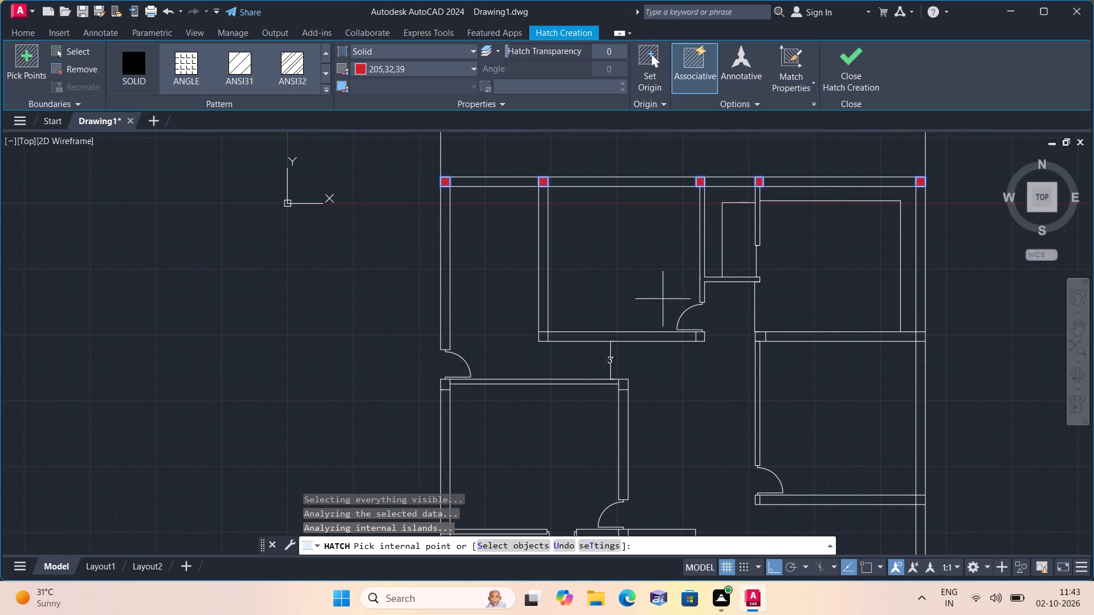
click(544, 335)
click(696, 338)
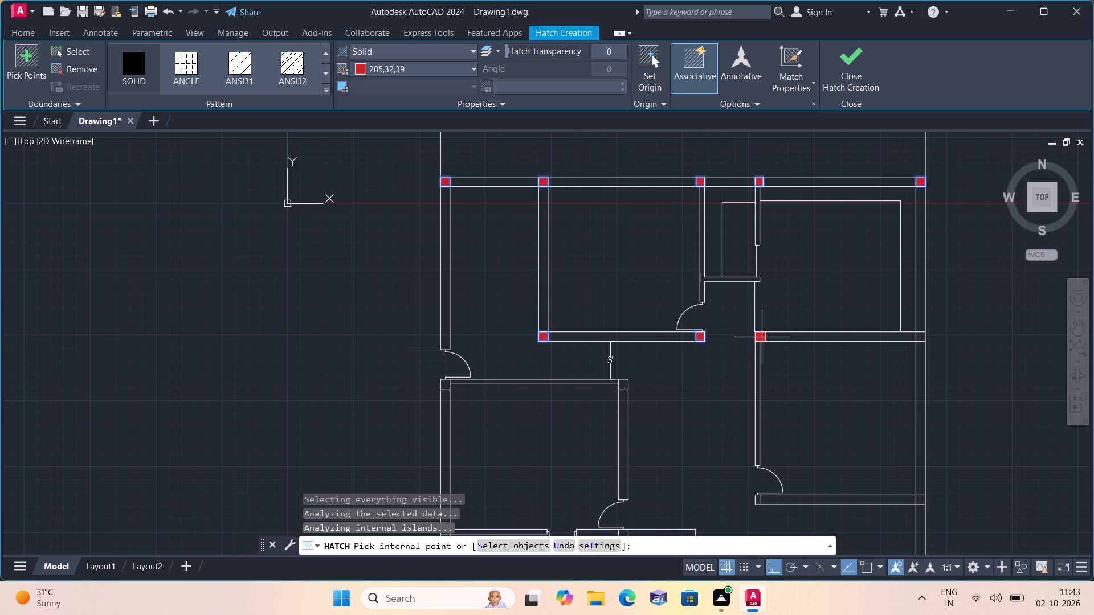
click(760, 337)
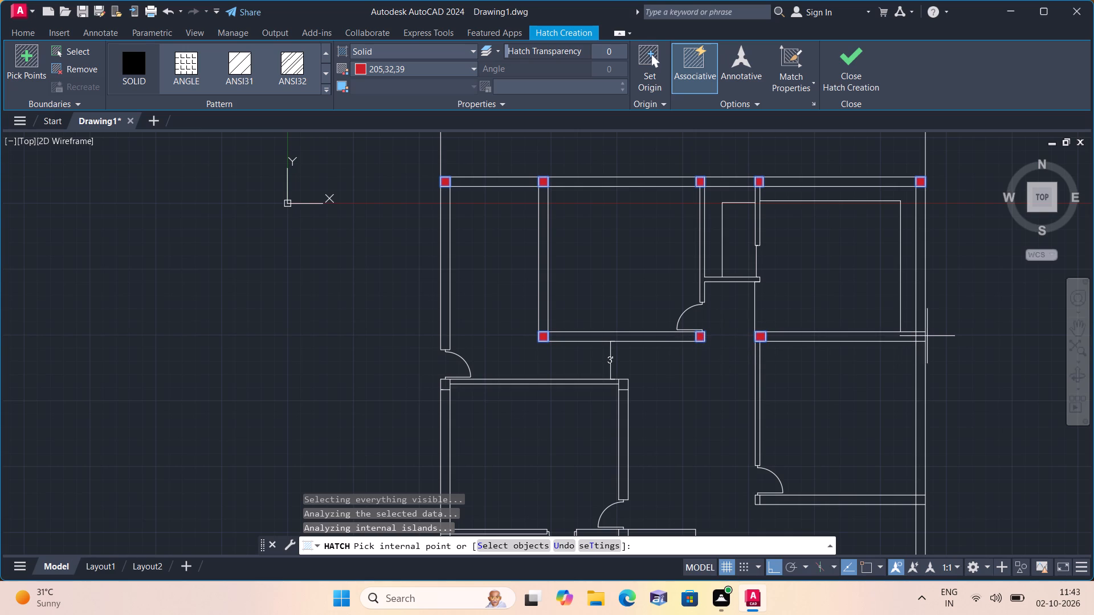
click(919, 336)
Hatch the west room's four corner blocks and the block at the west end of the east room's south wall solid red.
click(441, 383)
middle_drag(439, 383, 359, 290)
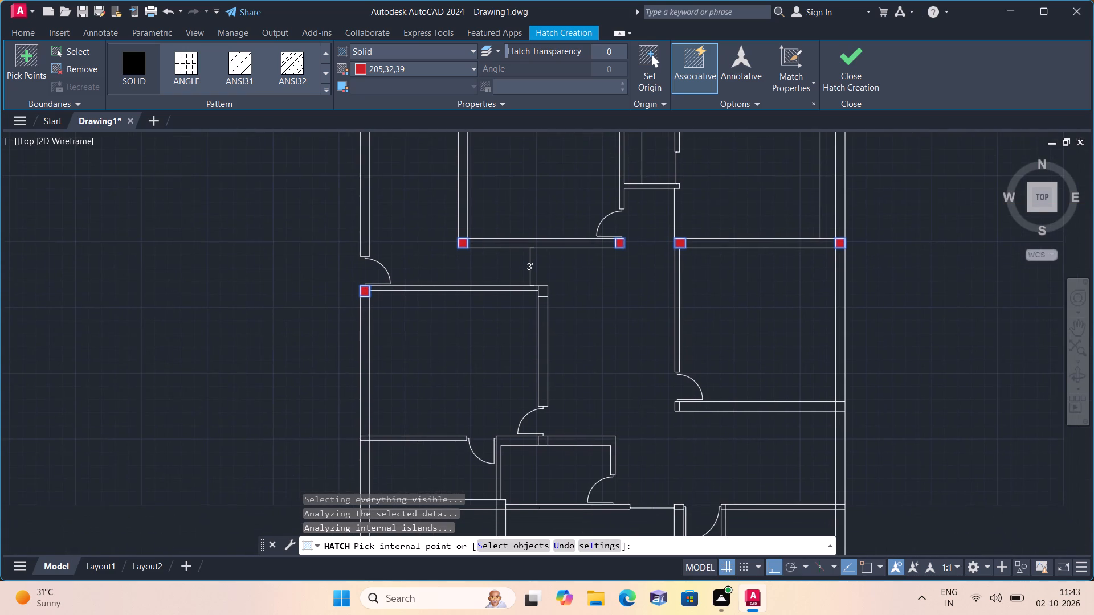
click(540, 289)
middle_drag(540, 305, 499, 225)
scroll(540, 305, down, 1)
scroll(389, 319, up, 2)
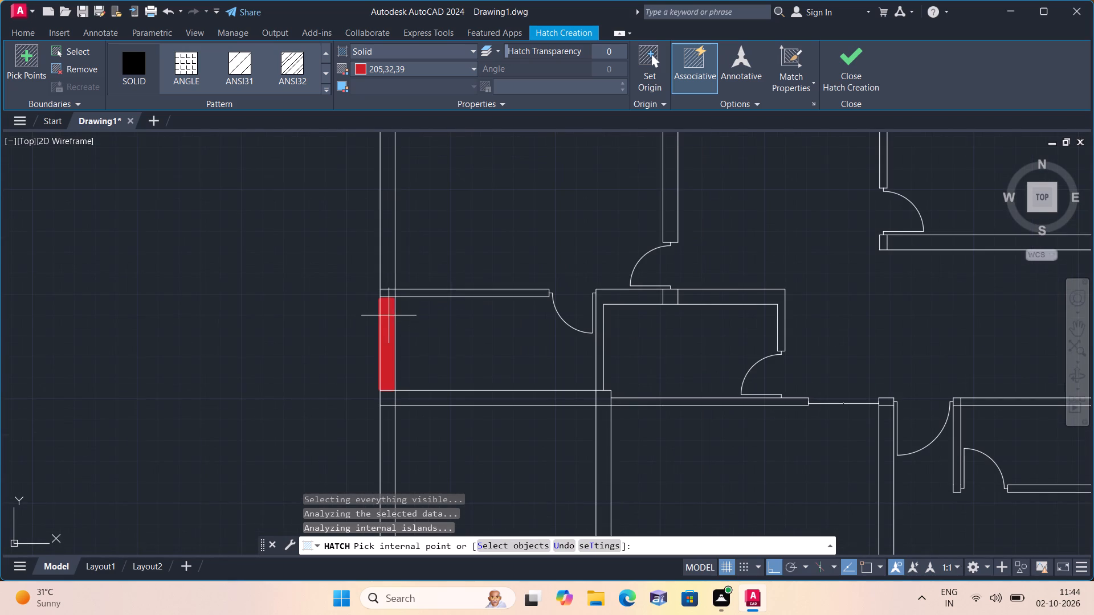
click(387, 295)
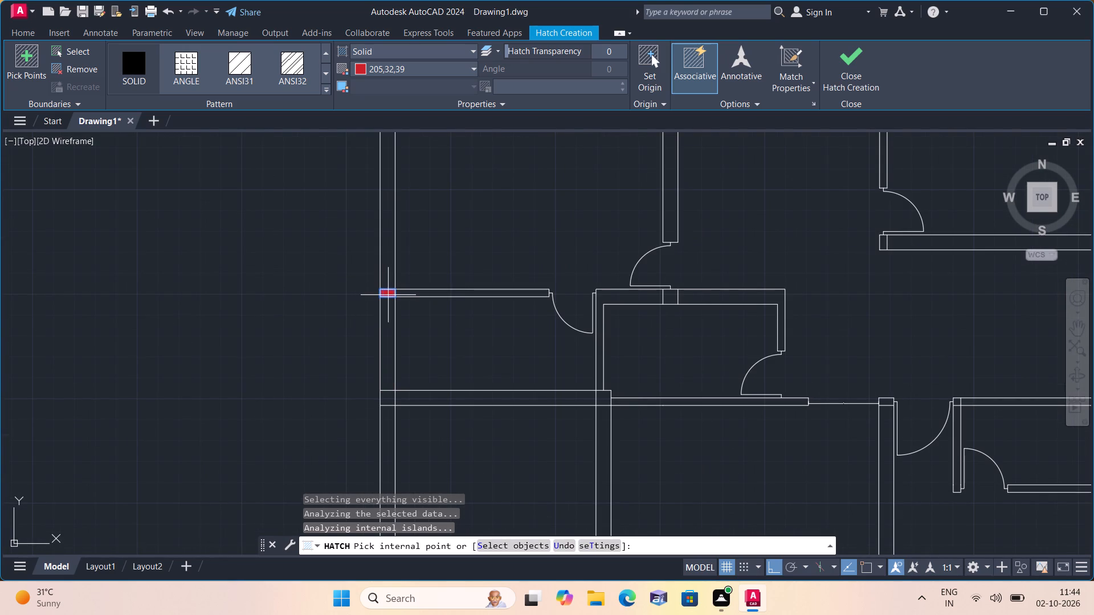
click(668, 293)
scroll(880, 282, down, 1)
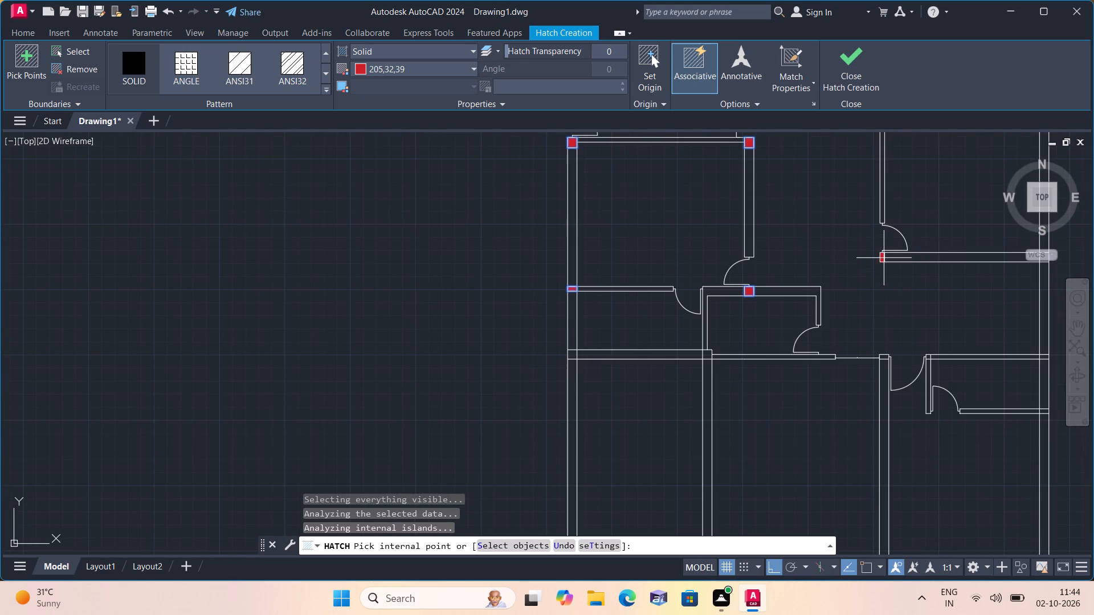
click(884, 258)
Add the solid red hatch to both end blocks of the southwest room's north wall and to the southeast room's northwest corner block.
middle_drag(854, 270, 697, 241)
scroll(745, 253, down, 1)
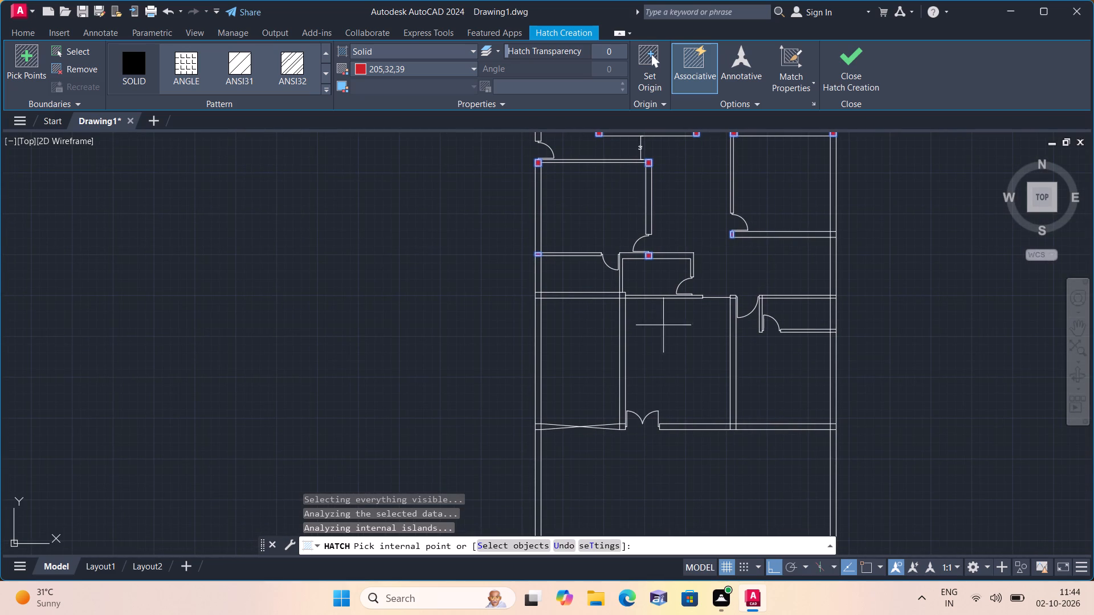
scroll(614, 286, up, 1)
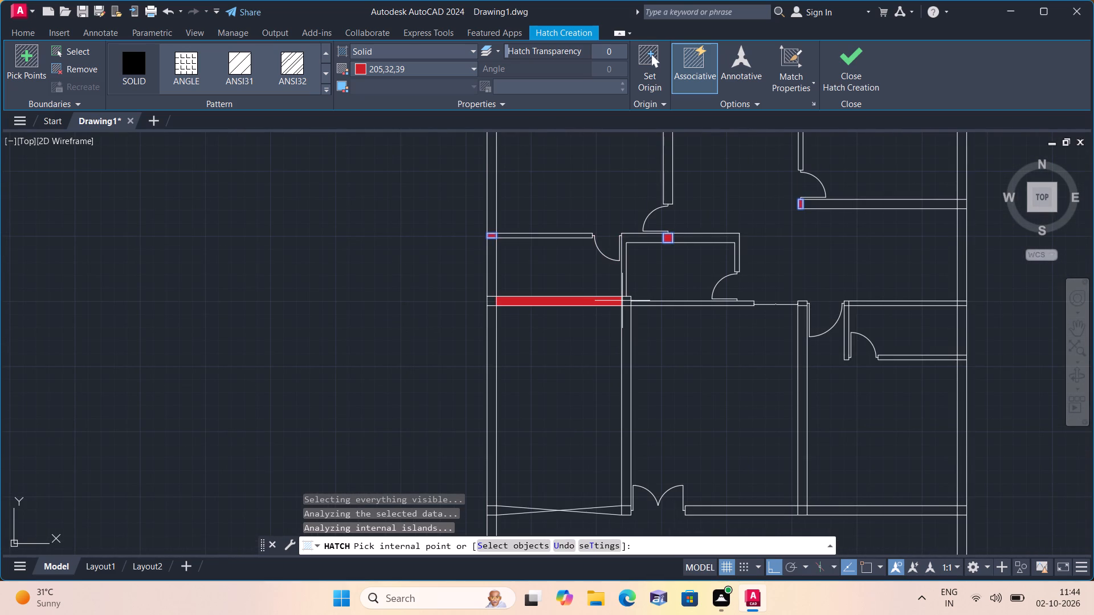
click(629, 300)
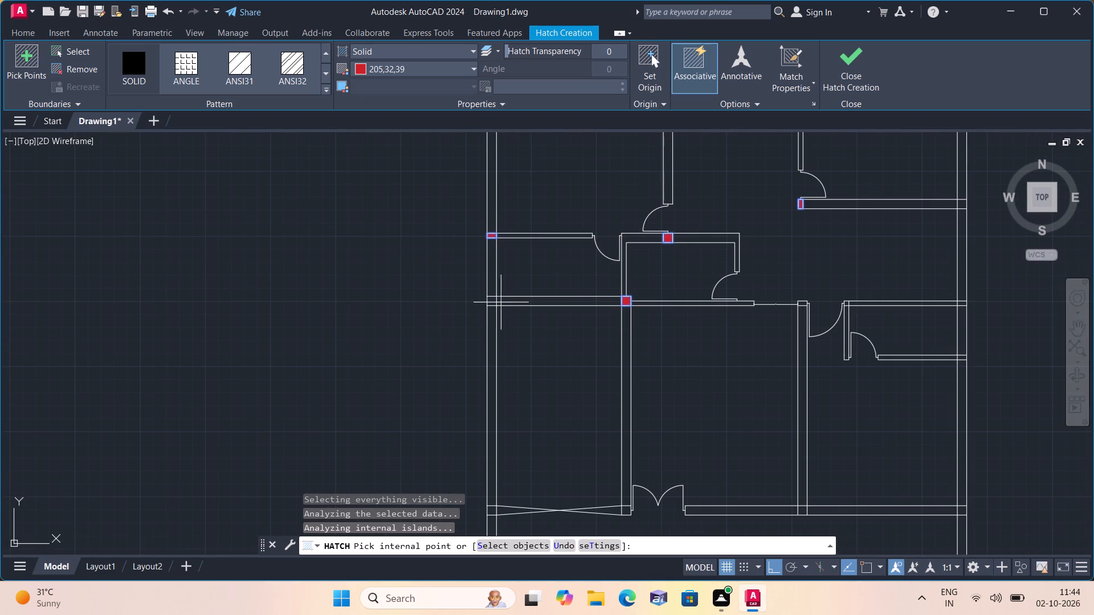
click(493, 301)
click(800, 302)
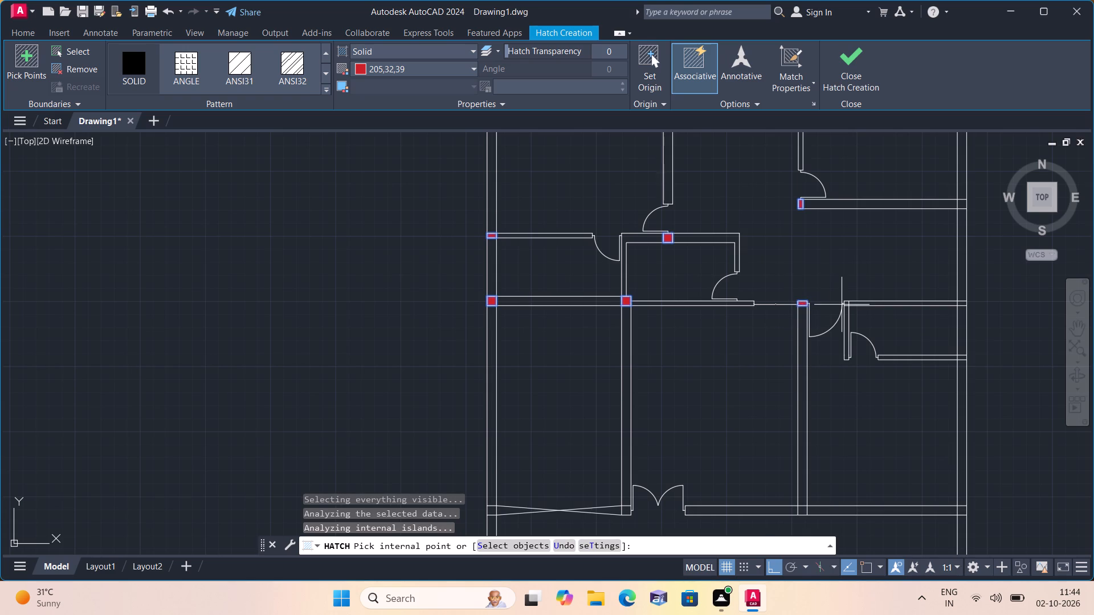
Hatch the south wall blocks at both ends of the crossed opening and below the wall between the south middle and southeast rooms.
scroll(849, 306, up, 2)
scroll(813, 301, down, 2)
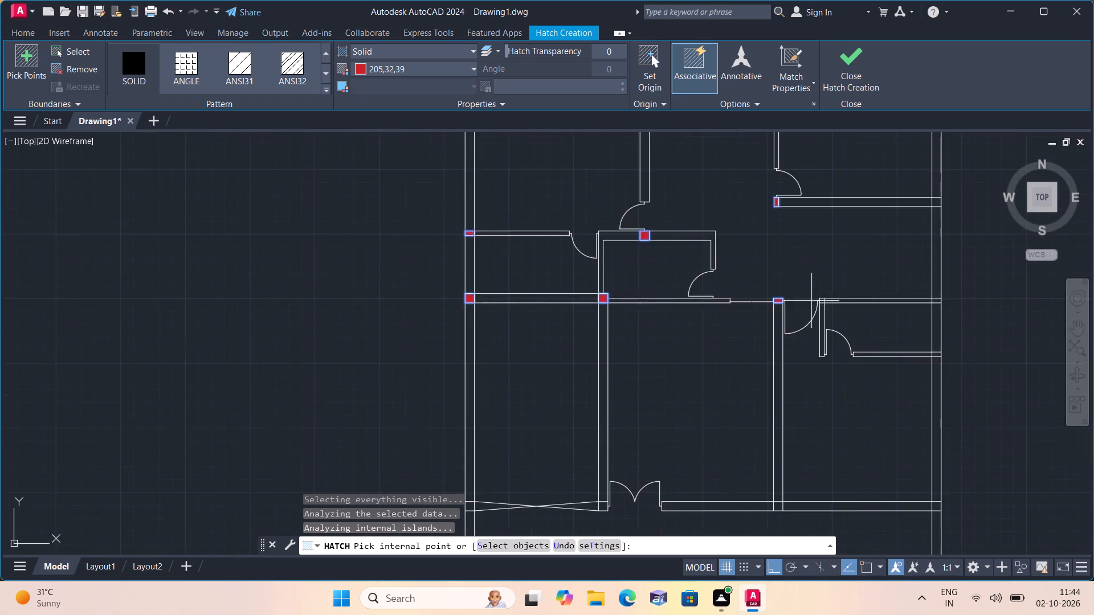
scroll(794, 309, down, 1)
middle_drag(738, 392, 644, 314)
scroll(492, 348, up, 2)
click(501, 367)
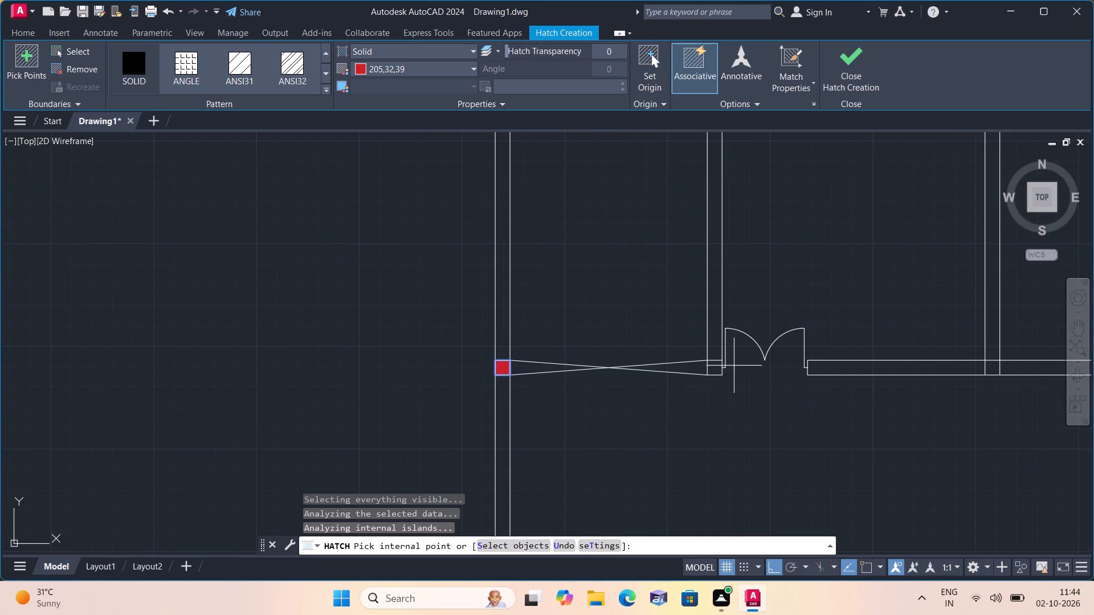
click(717, 364)
middle_drag(708, 371, 703, 371)
middle_drag(703, 371, 550, 326)
scroll(787, 314, down, 1)
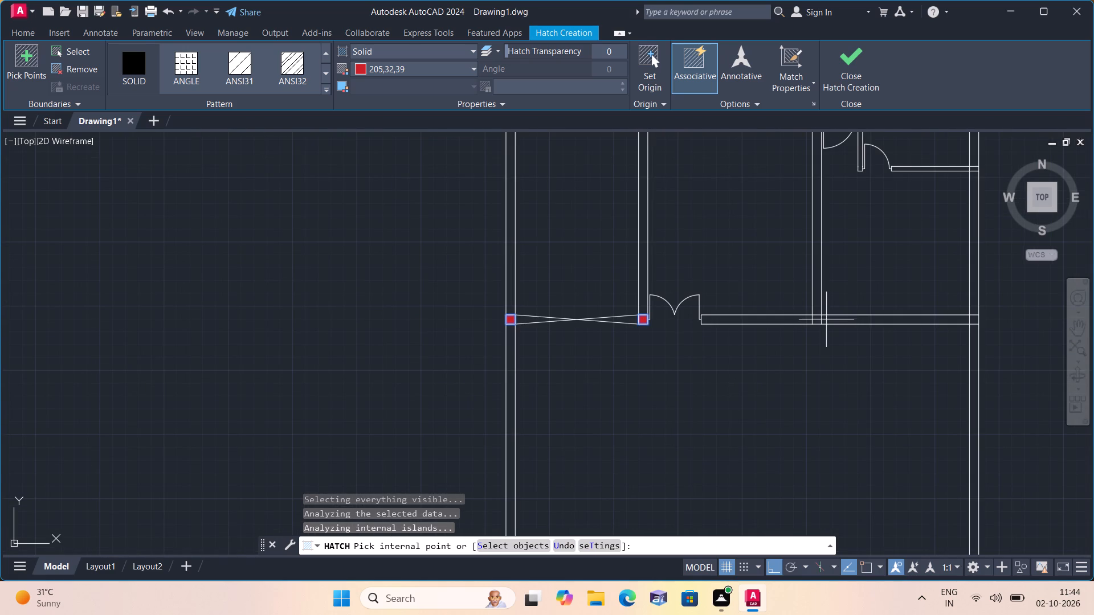
click(816, 320)
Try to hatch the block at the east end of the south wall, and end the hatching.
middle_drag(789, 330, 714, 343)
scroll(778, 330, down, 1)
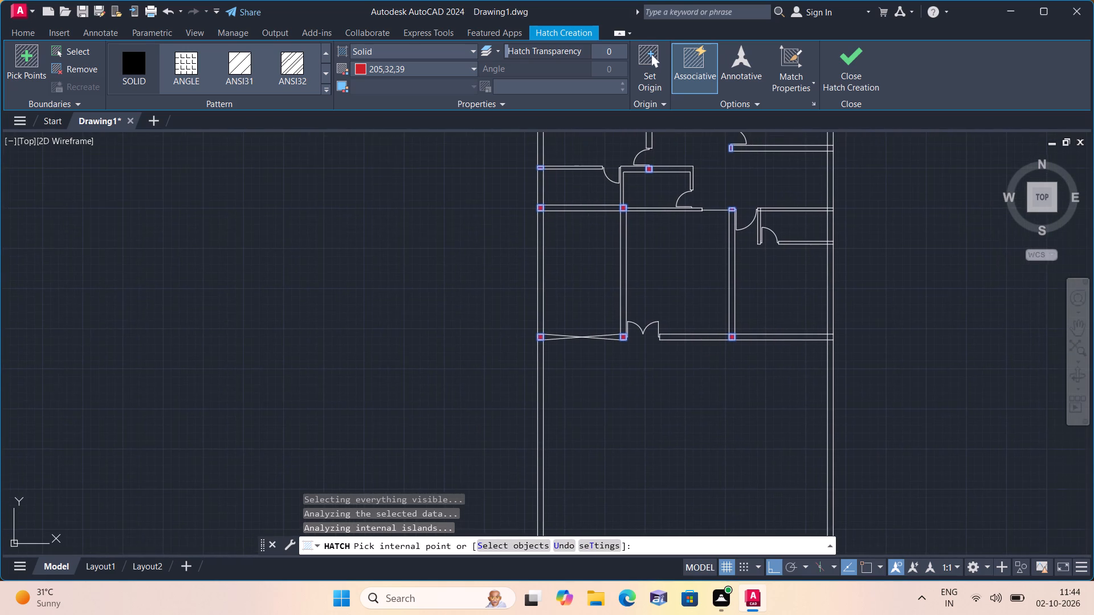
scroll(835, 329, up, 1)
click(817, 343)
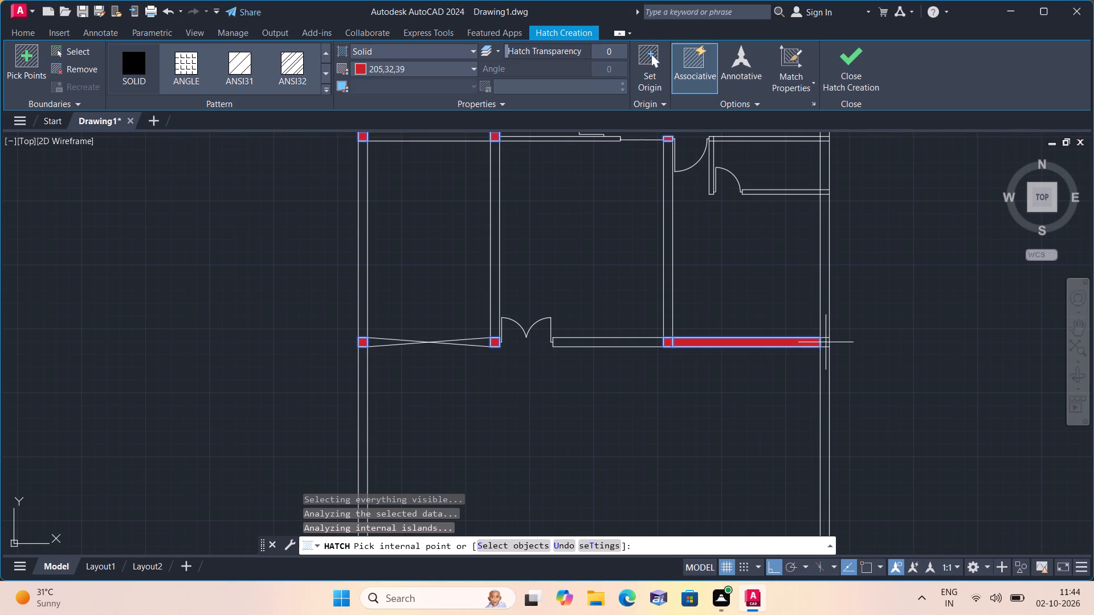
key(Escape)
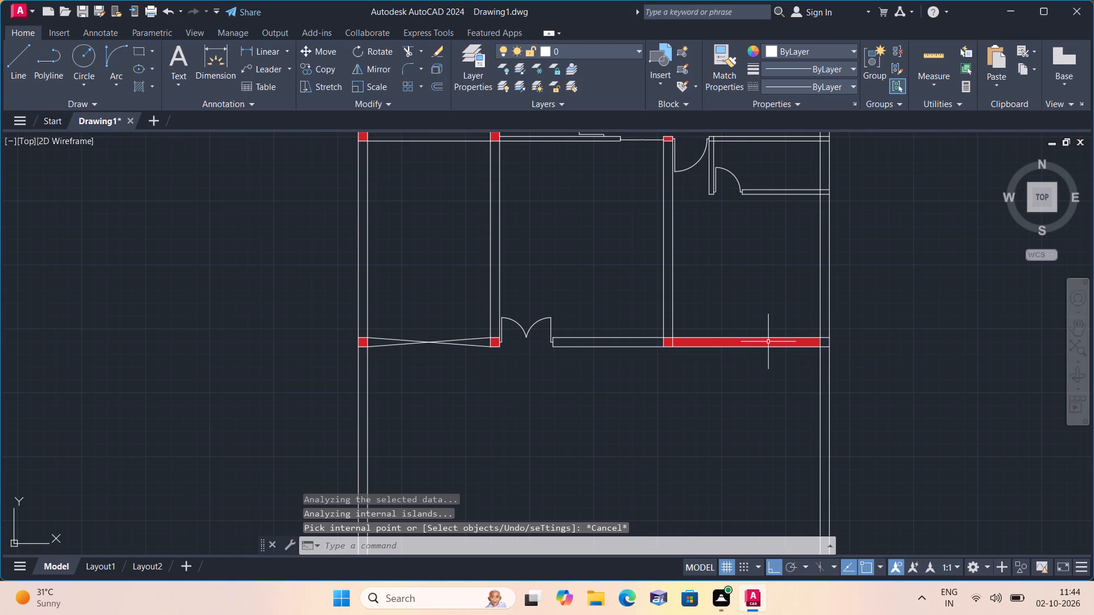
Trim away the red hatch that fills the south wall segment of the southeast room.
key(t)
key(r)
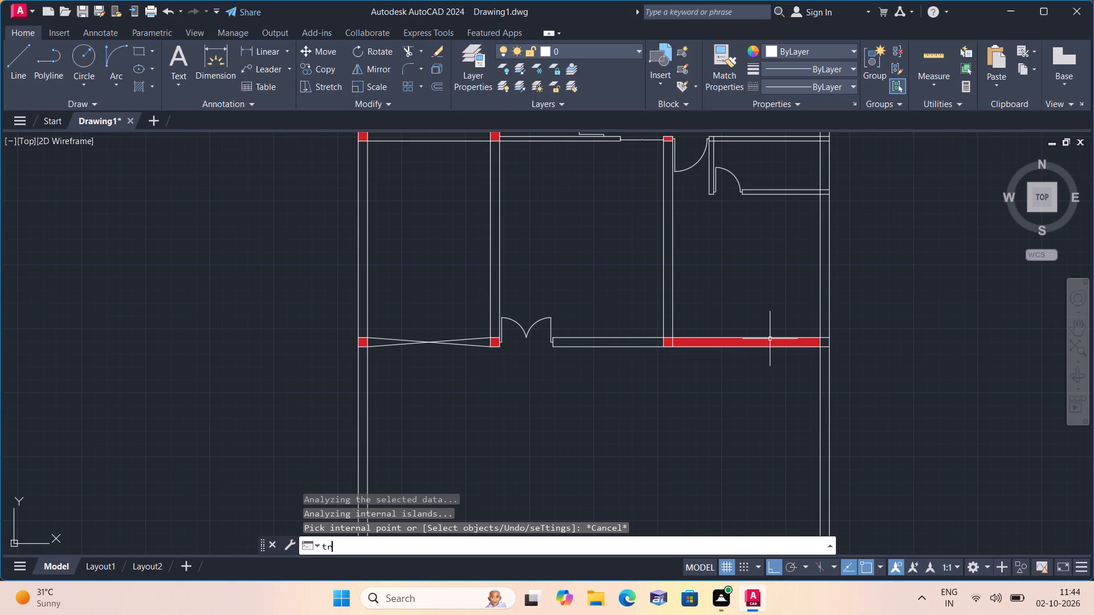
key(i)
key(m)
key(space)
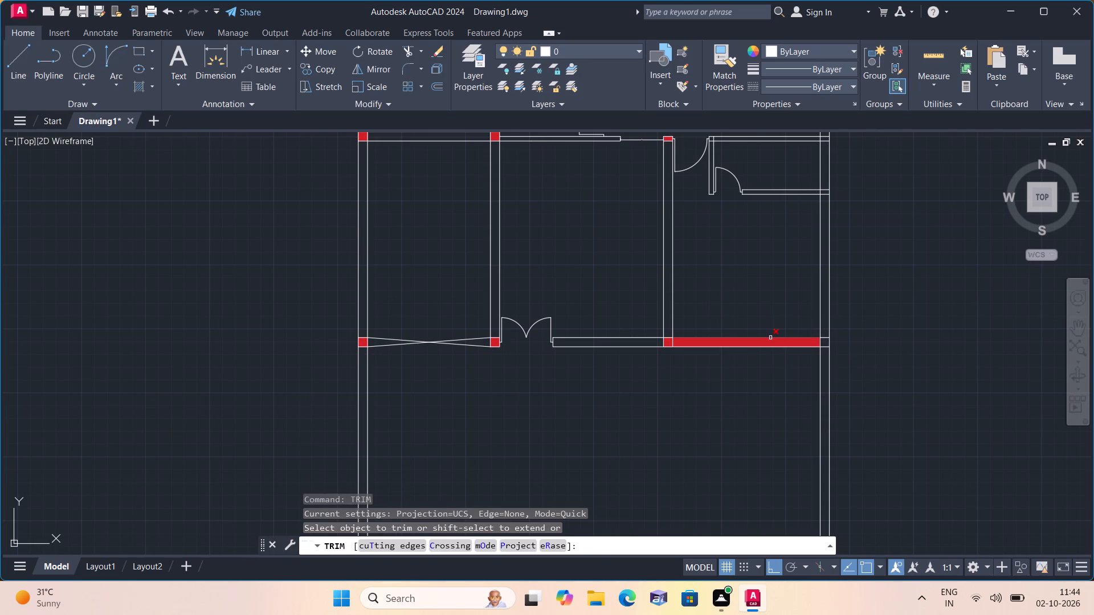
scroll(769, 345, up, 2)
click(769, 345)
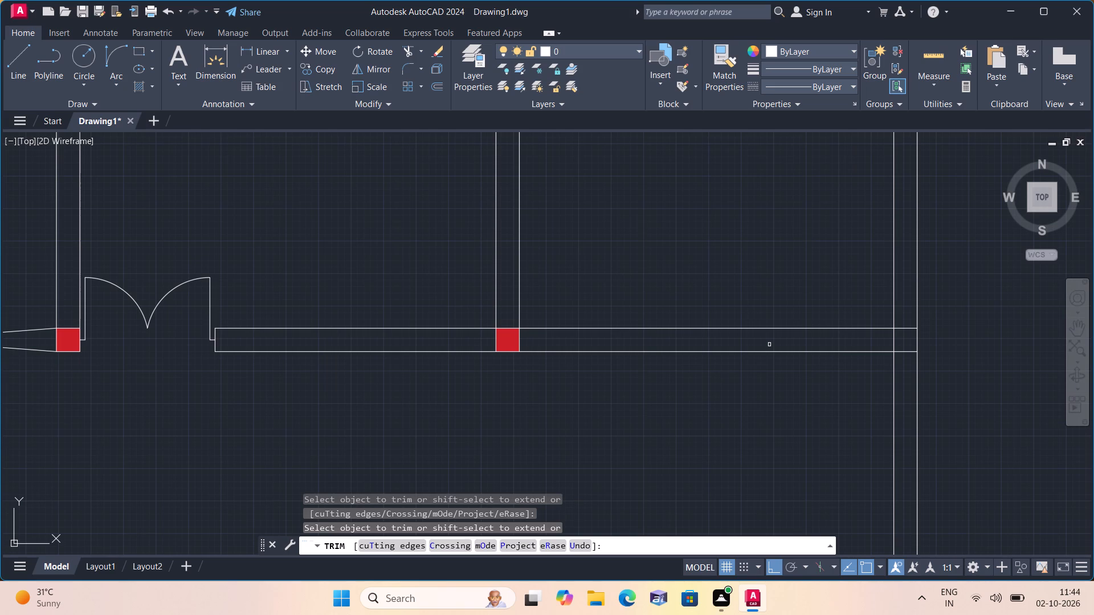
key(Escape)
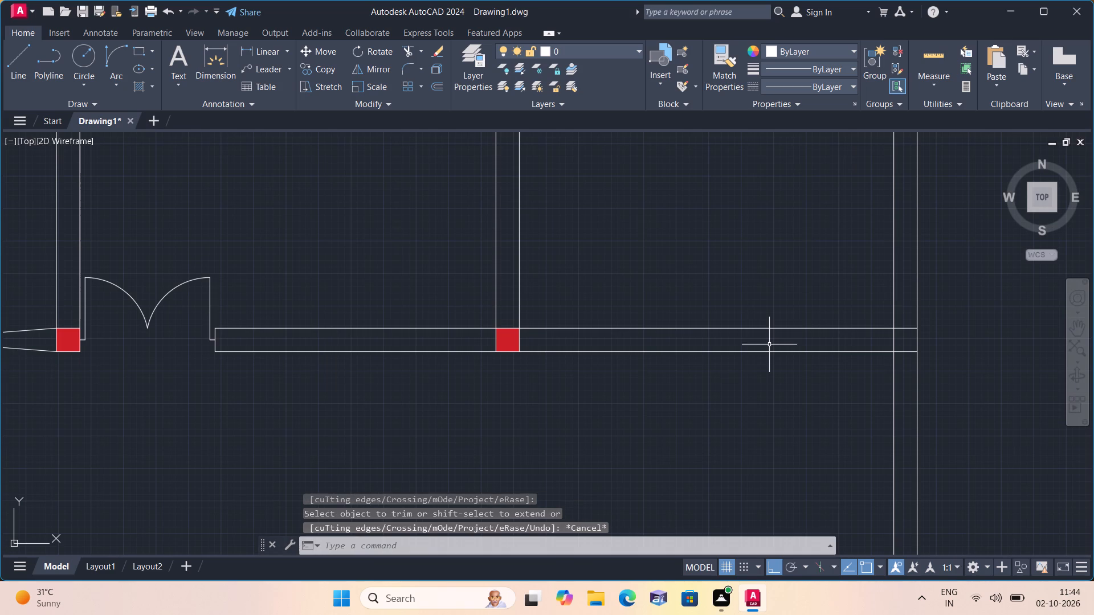
Hatch the plan's southeast corner block and the three blocks at the southeast room's small enclosure solid red in 205,32,39.
key(h)
key(space)
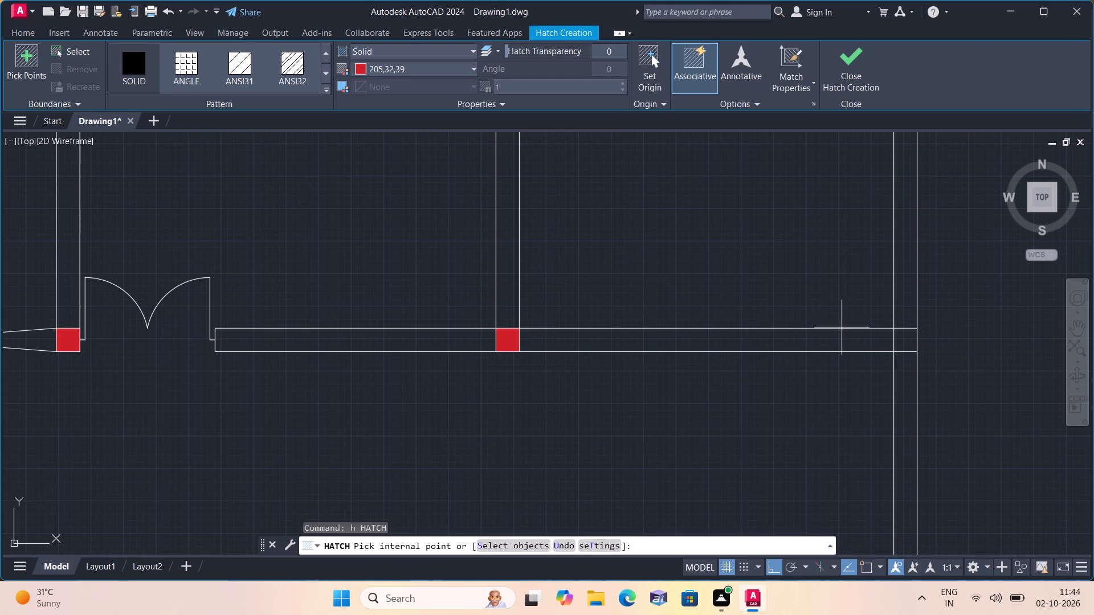
click(903, 338)
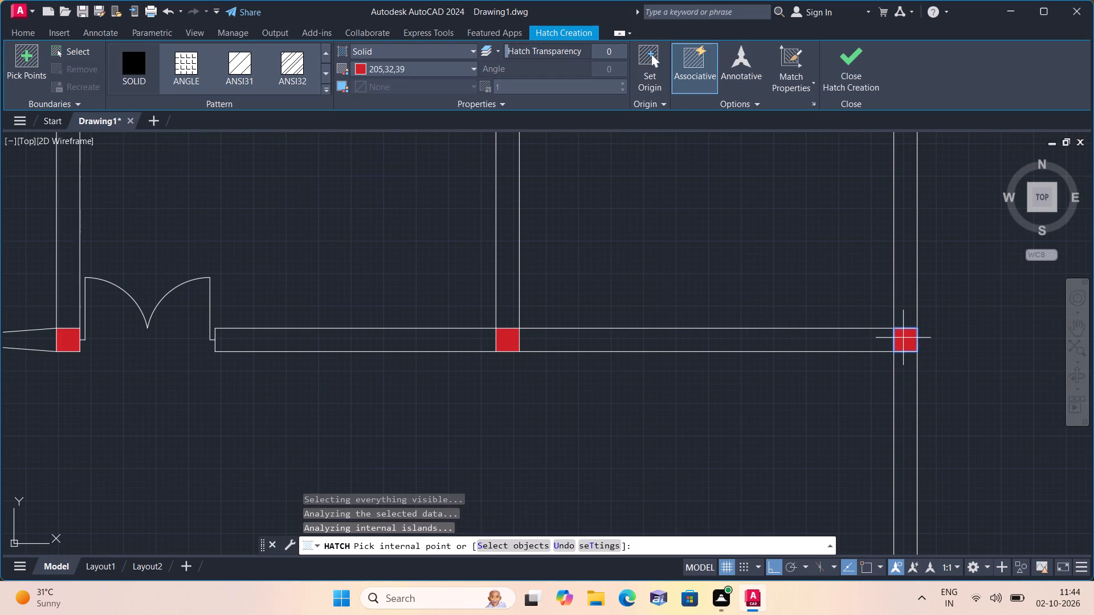
scroll(903, 338, down, 3)
middle_drag(804, 251, 613, 320)
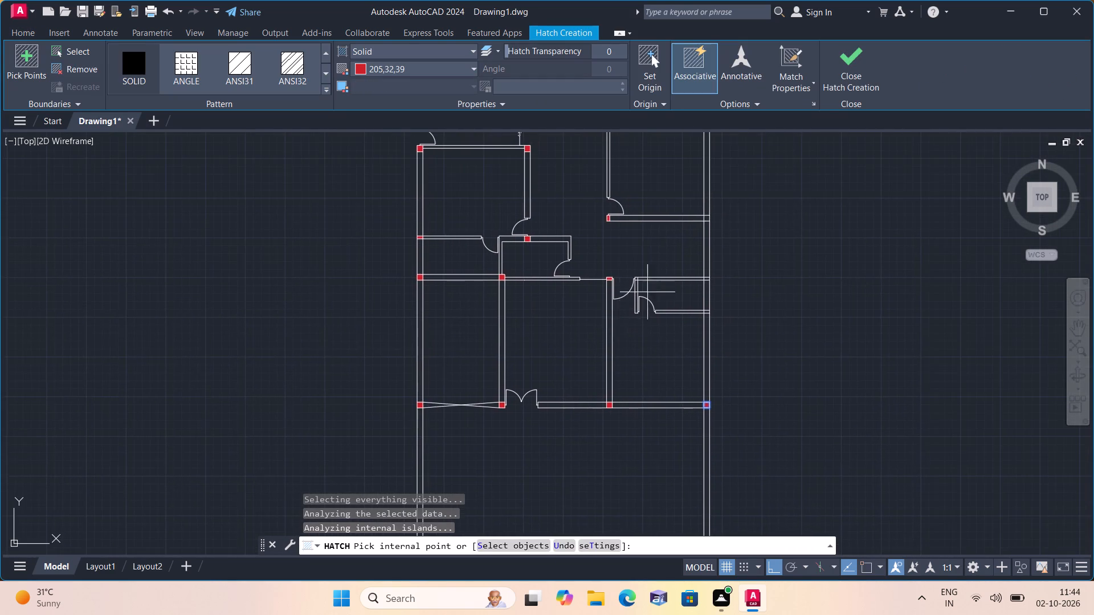
scroll(662, 285, up, 3)
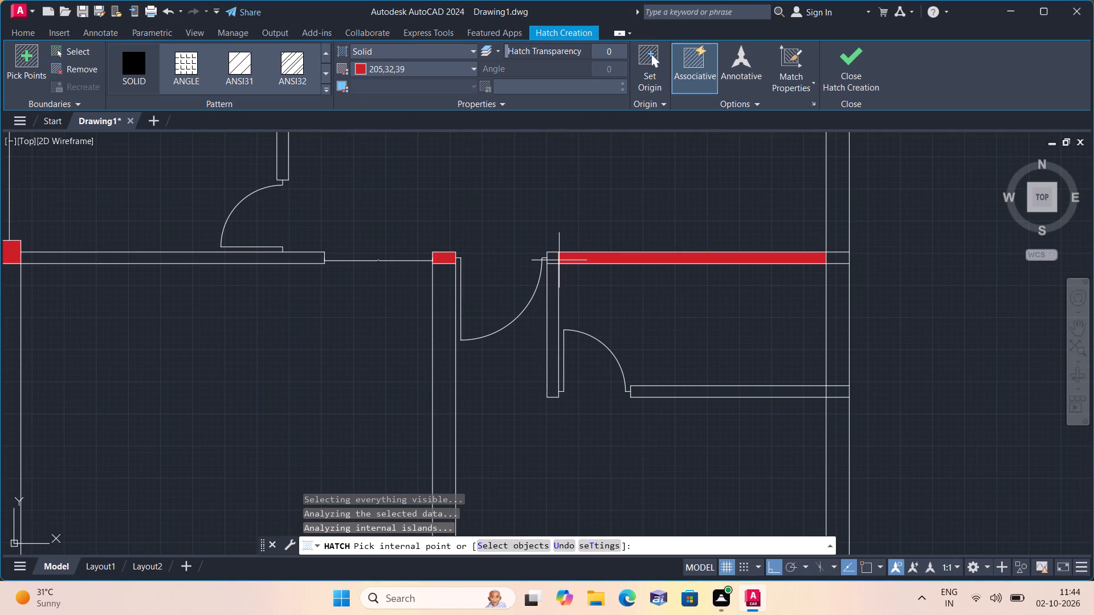
click(555, 259)
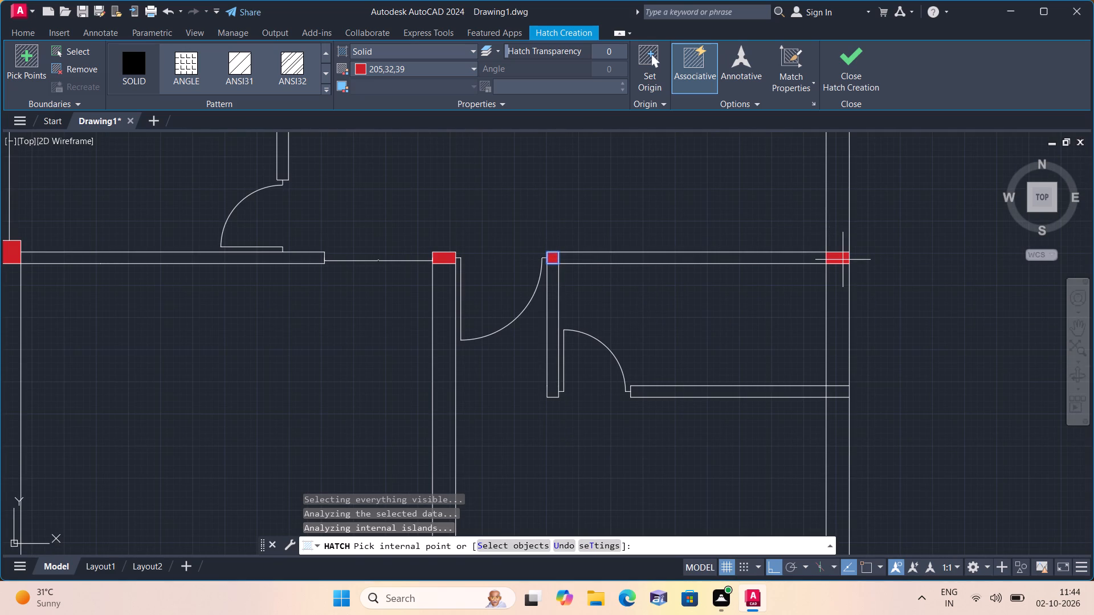
click(843, 260)
click(838, 388)
scroll(709, 282, down, 3)
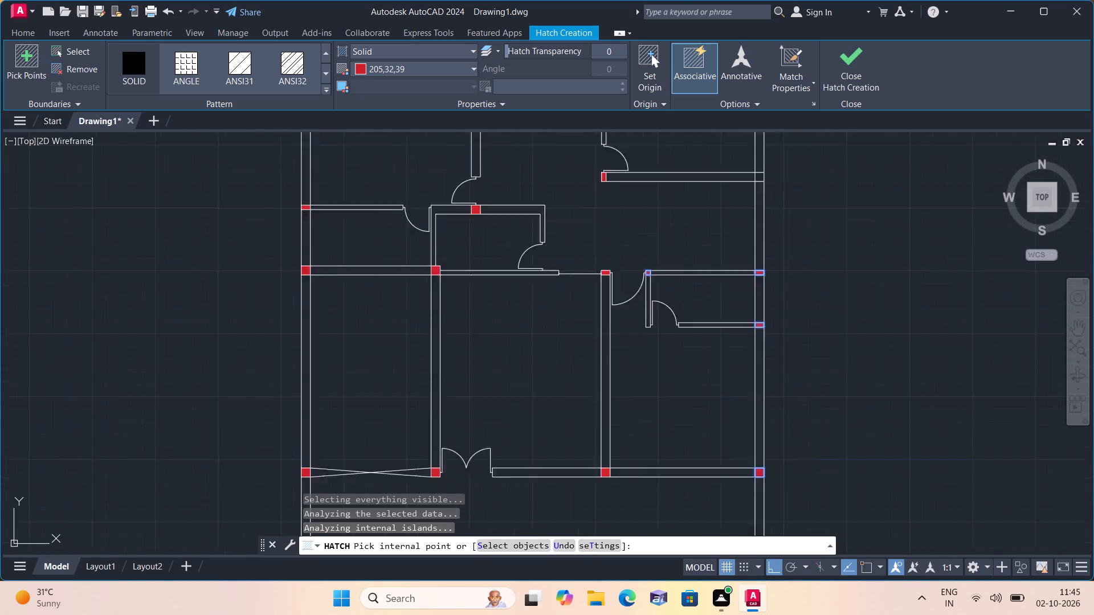
middle_drag(680, 256, 655, 309)
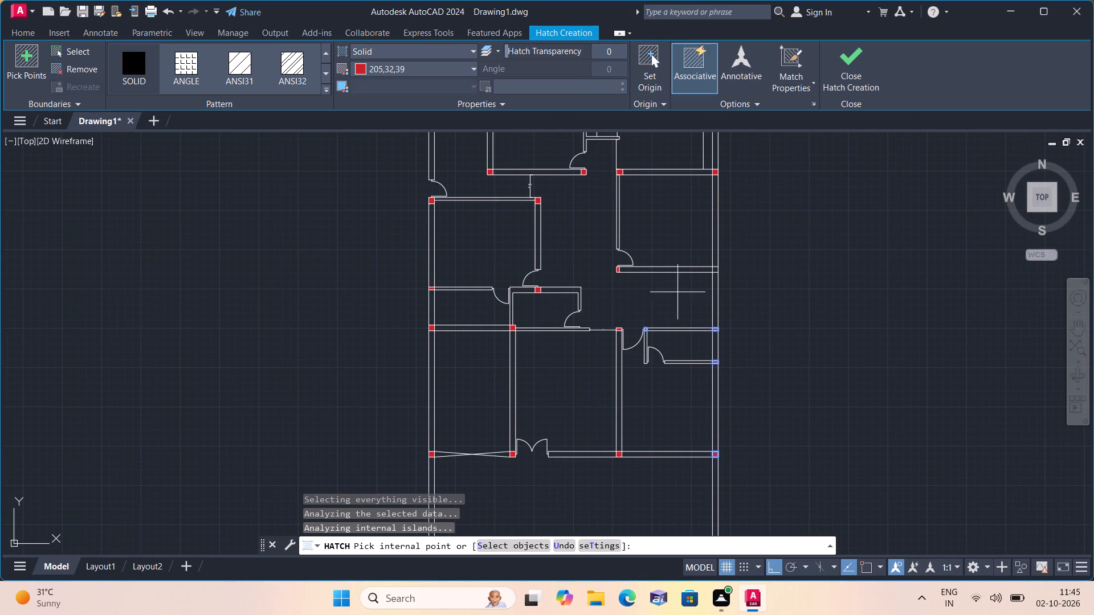
key(Escape)
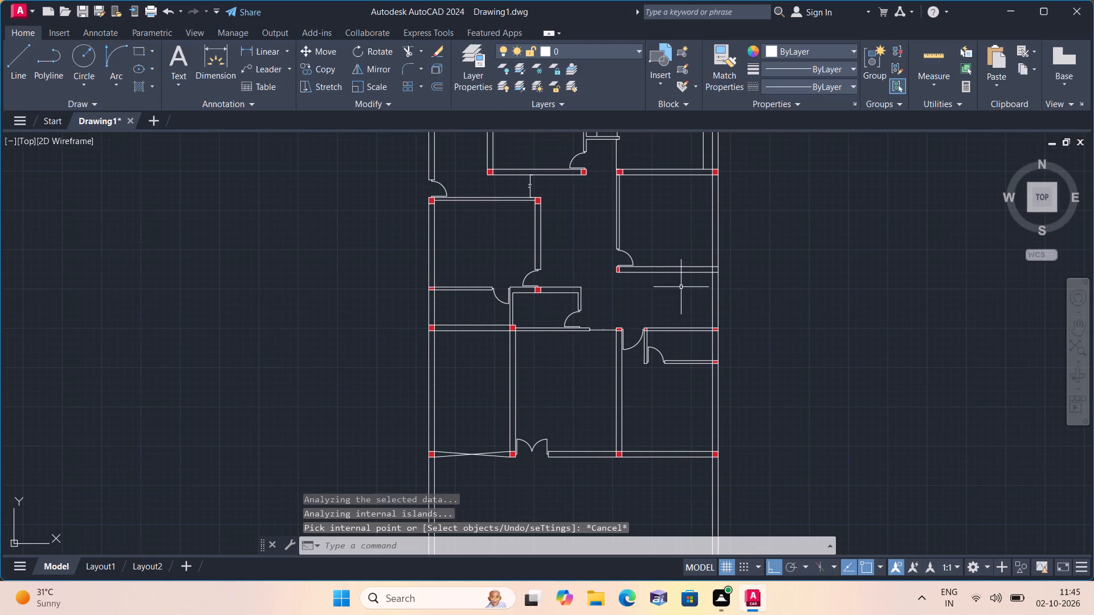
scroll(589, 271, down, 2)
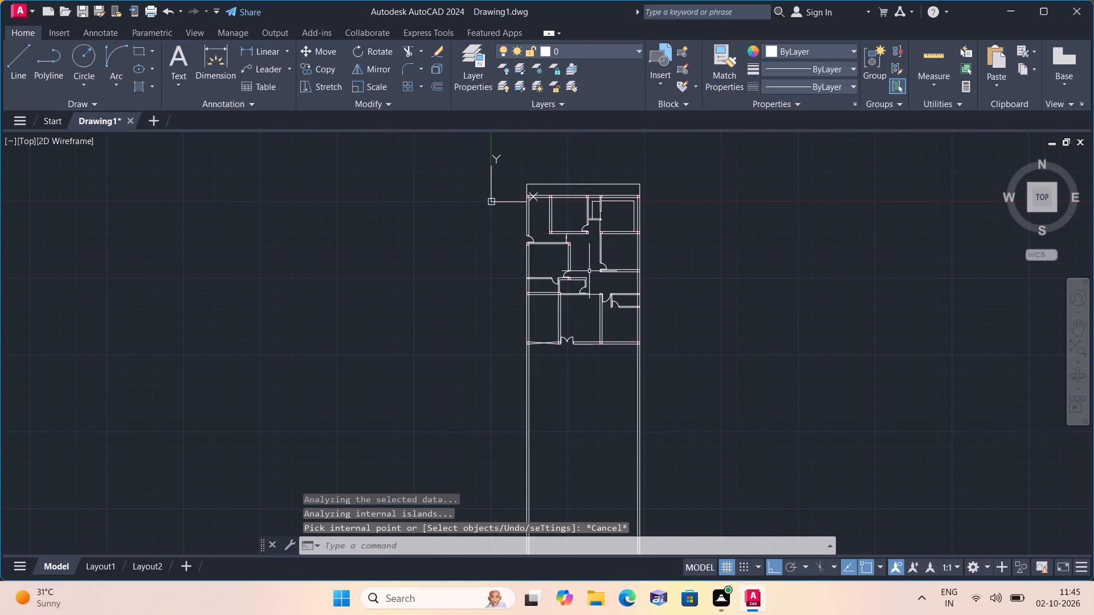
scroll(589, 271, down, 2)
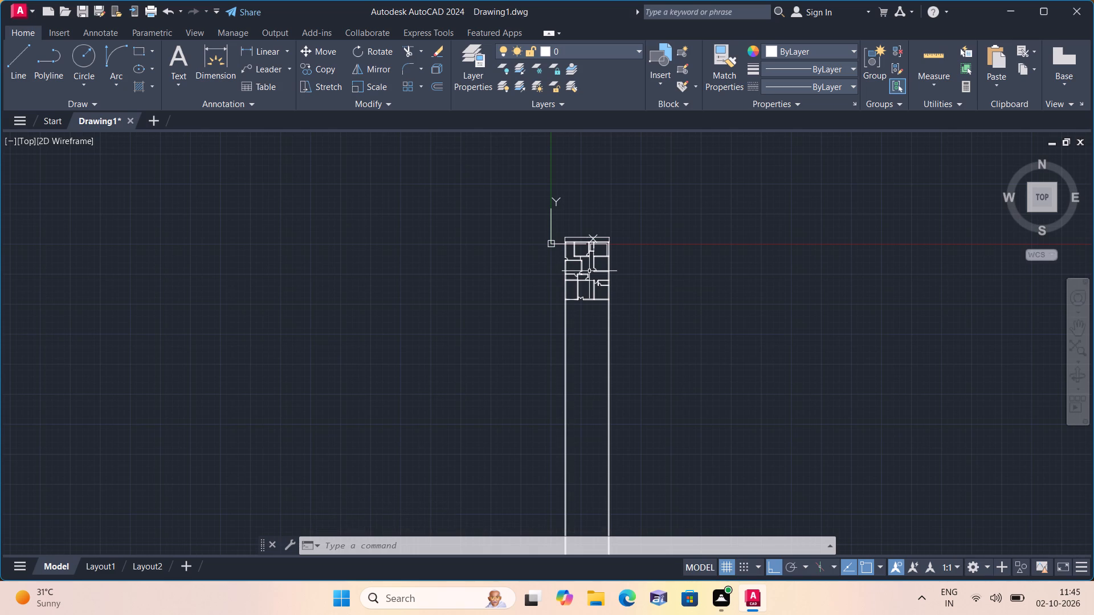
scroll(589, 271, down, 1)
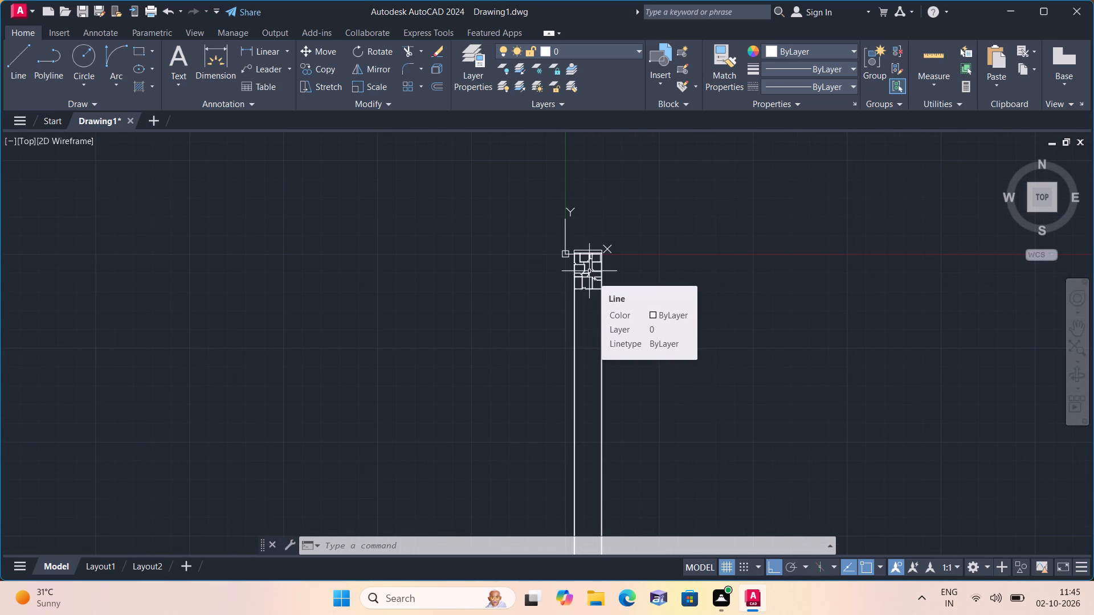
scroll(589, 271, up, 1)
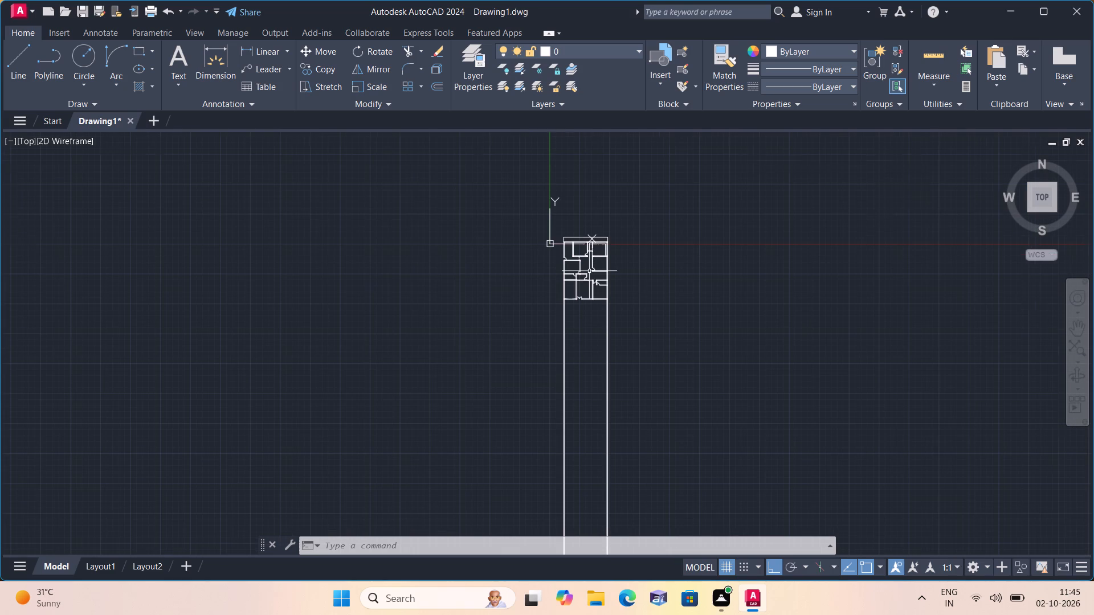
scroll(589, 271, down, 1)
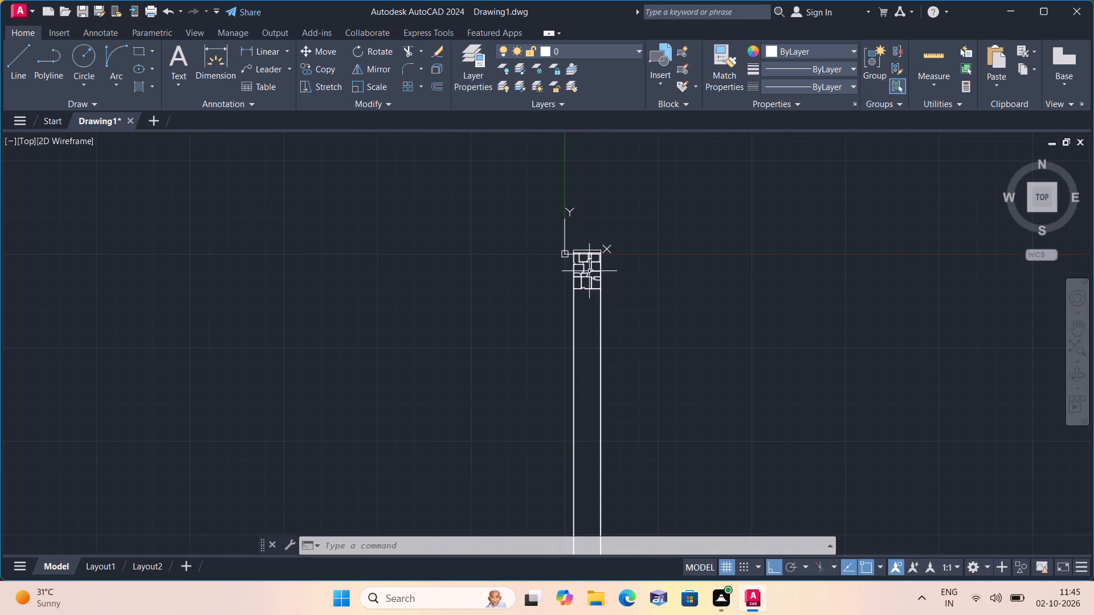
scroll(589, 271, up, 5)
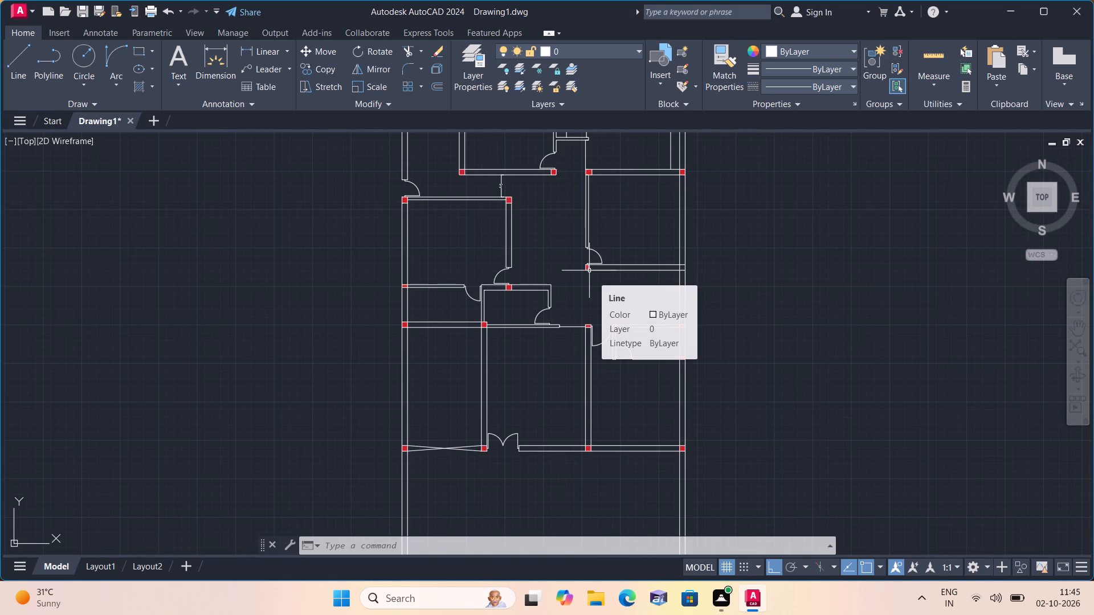
Examine the wall junctions across the whole floor plan for column blocks that still lack a hatch.
scroll(582, 254, up, 2)
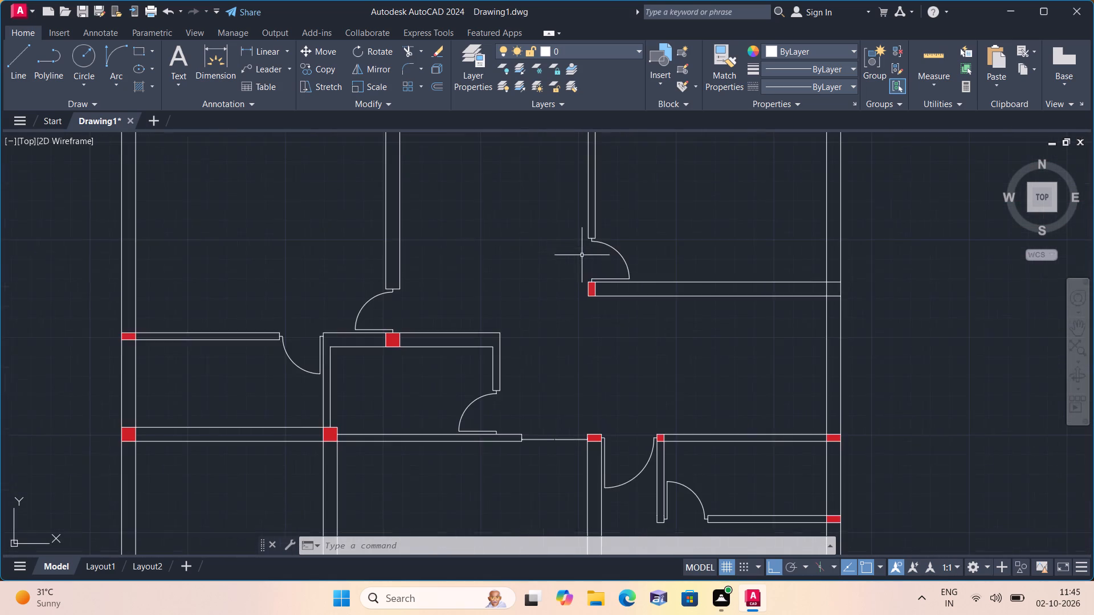
middle_drag(585, 263, 637, 400)
middle_drag(541, 321, 591, 438)
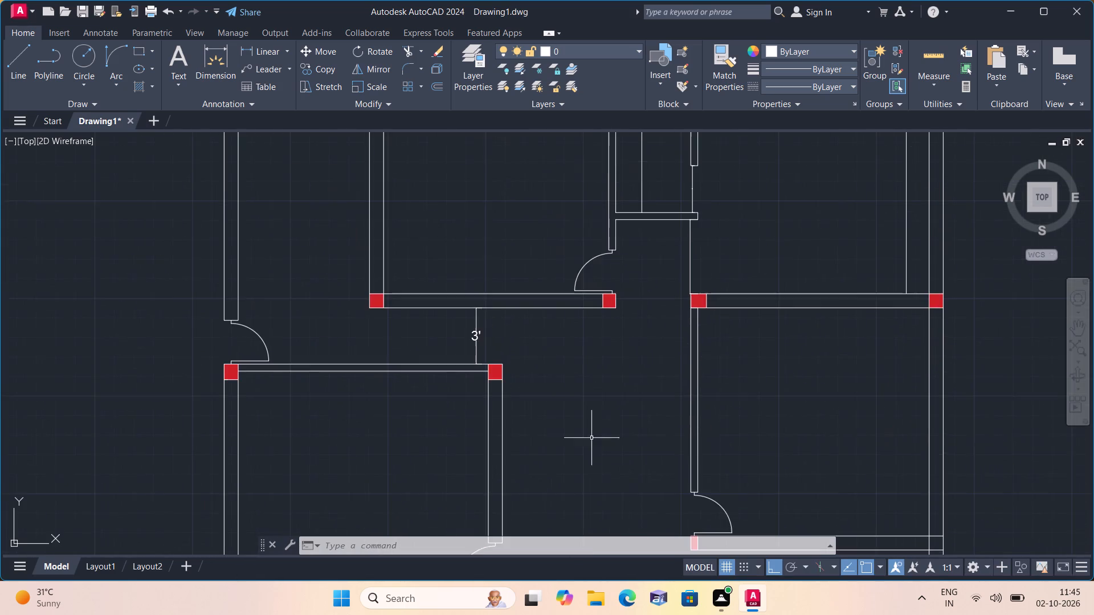
scroll(393, 215, down, 2)
middle_drag(399, 230, 444, 301)
scroll(407, 260, up, 2)
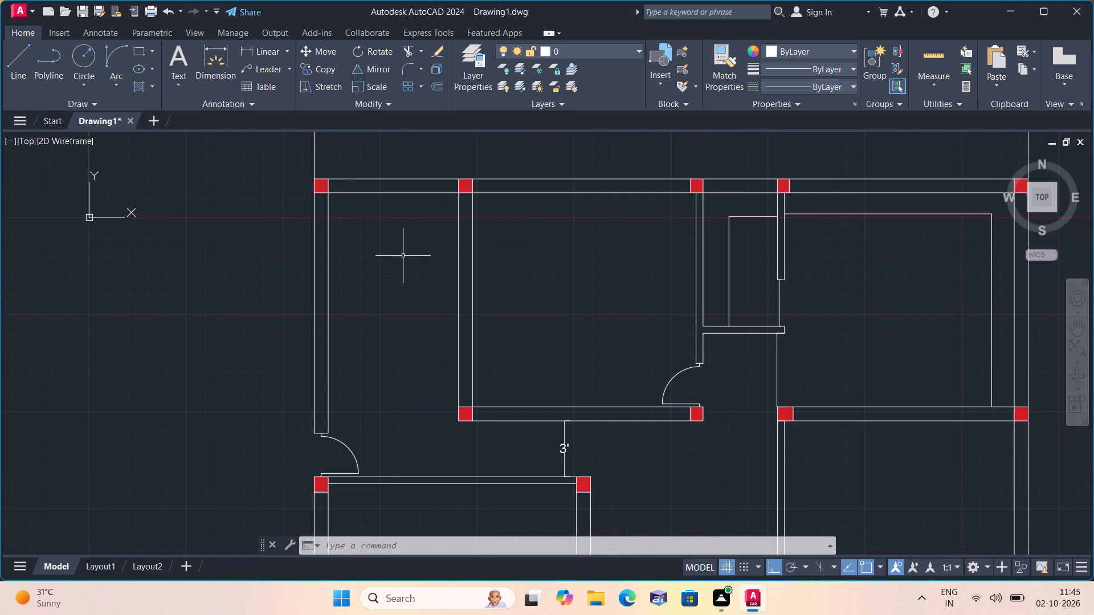
middle_drag(401, 256, 365, 257)
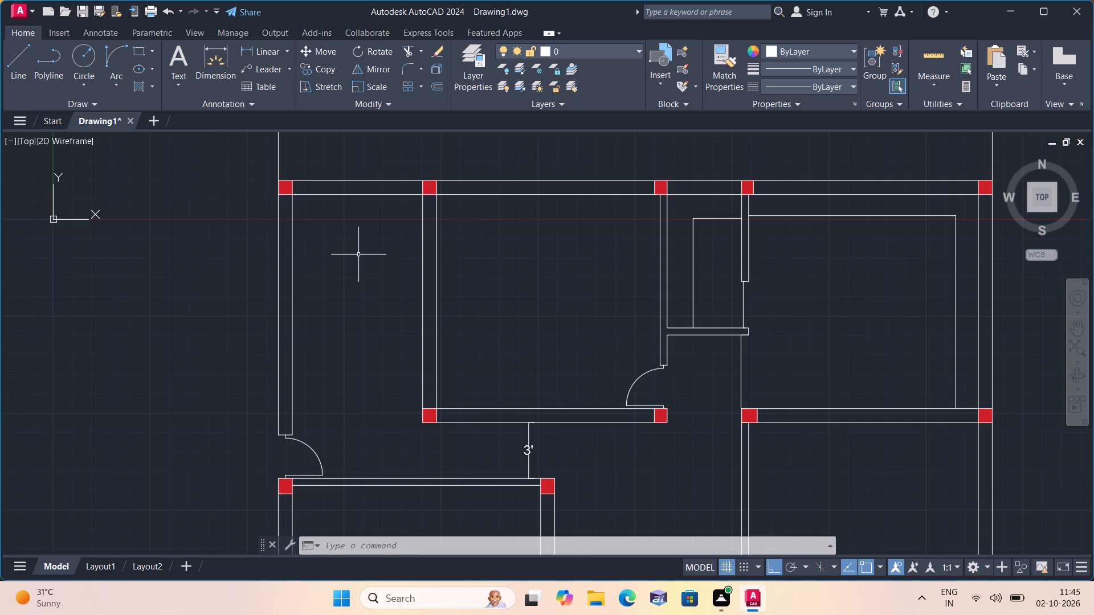
scroll(358, 253, down, 1)
scroll(365, 259, up, 1)
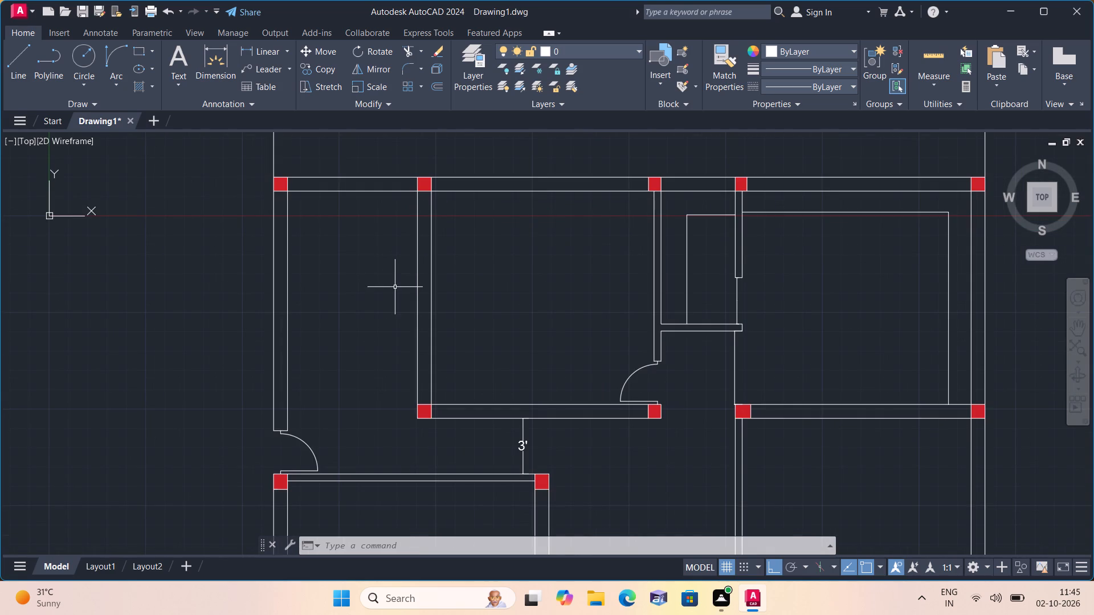
middle_drag(394, 287, 382, 268)
scroll(394, 286, down, 1)
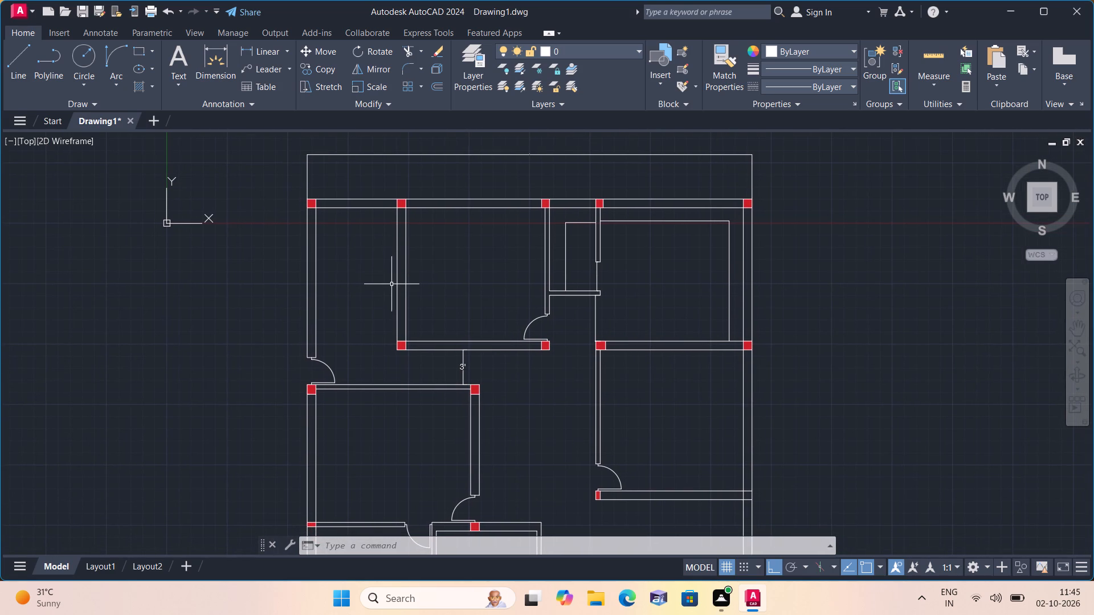
middle_drag(390, 284, 382, 268)
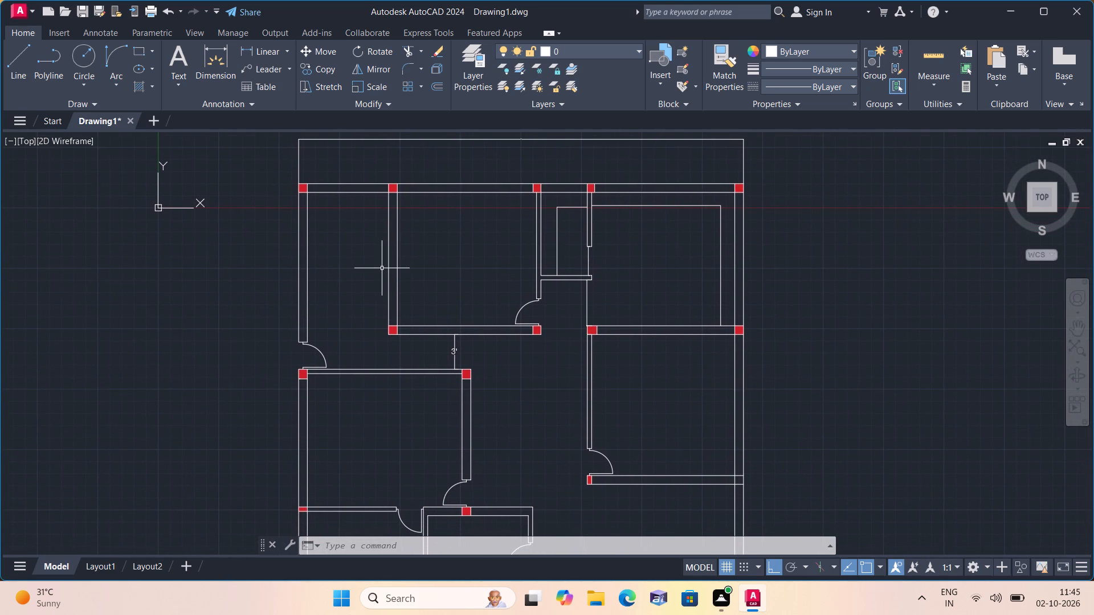
scroll(375, 276, down, 1)
scroll(378, 292, up, 1)
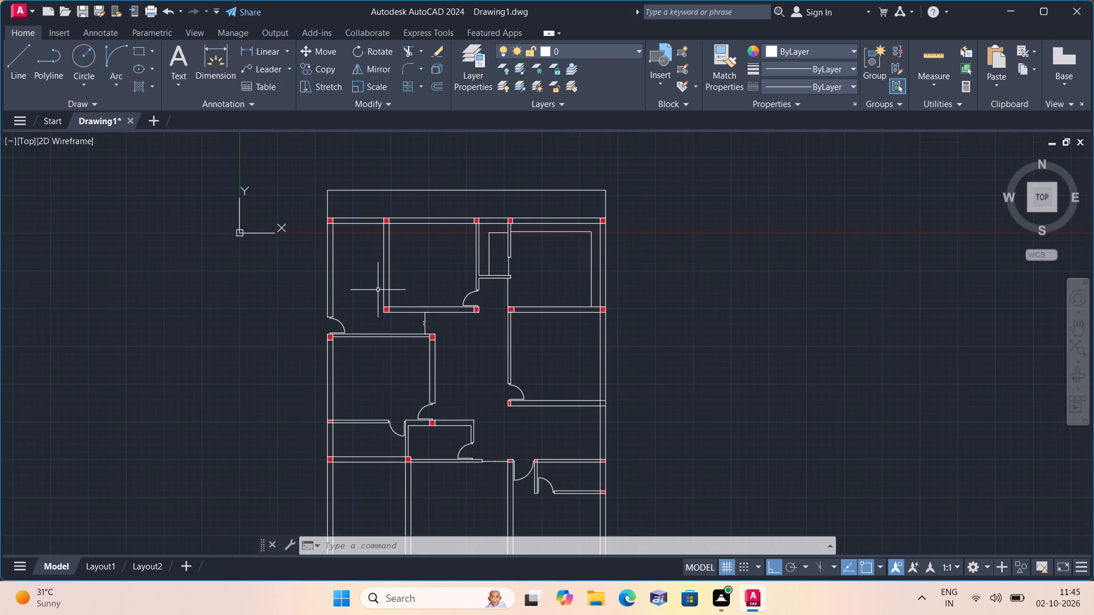
middle_drag(379, 293, 382, 255)
scroll(379, 292, down, 1)
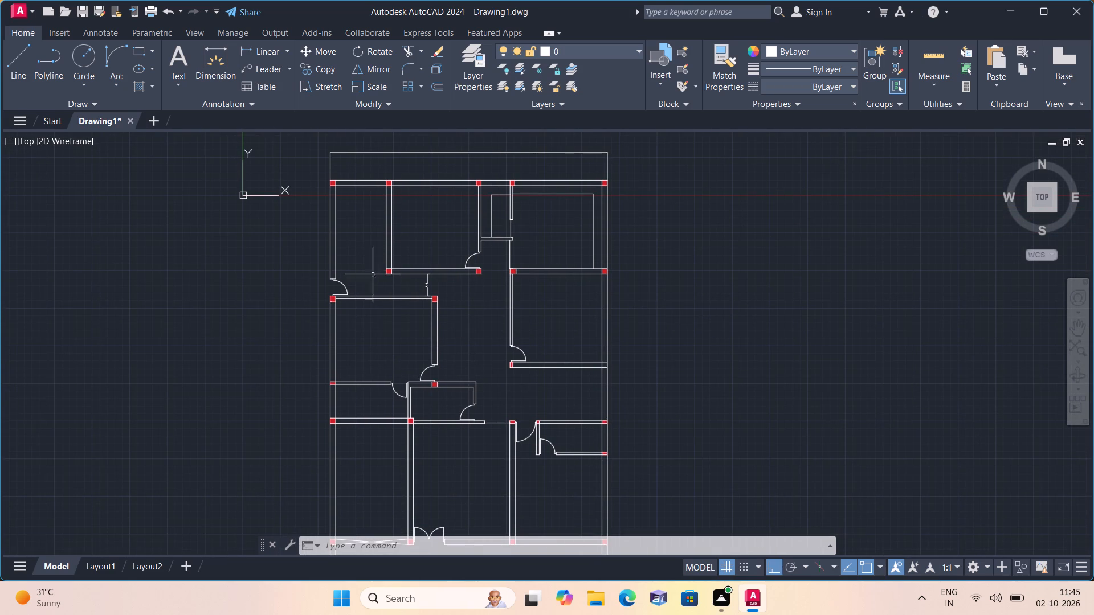
middle_drag(397, 319, 394, 294)
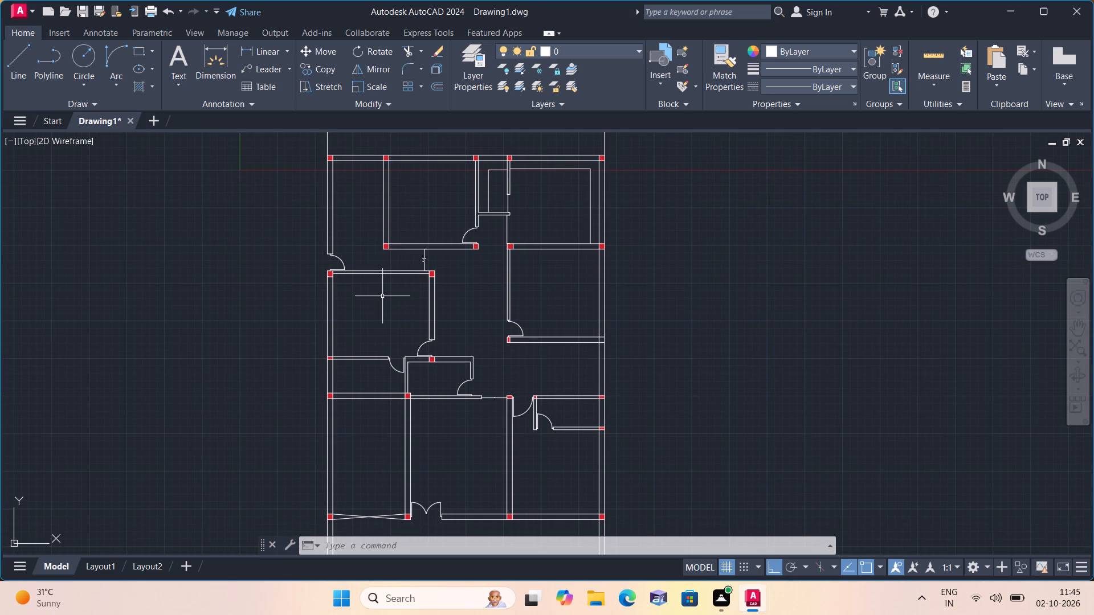
Hatch the east wall block at the end of the middle east room's south wall solid red in 205,32,39.
text(h)
key(space)
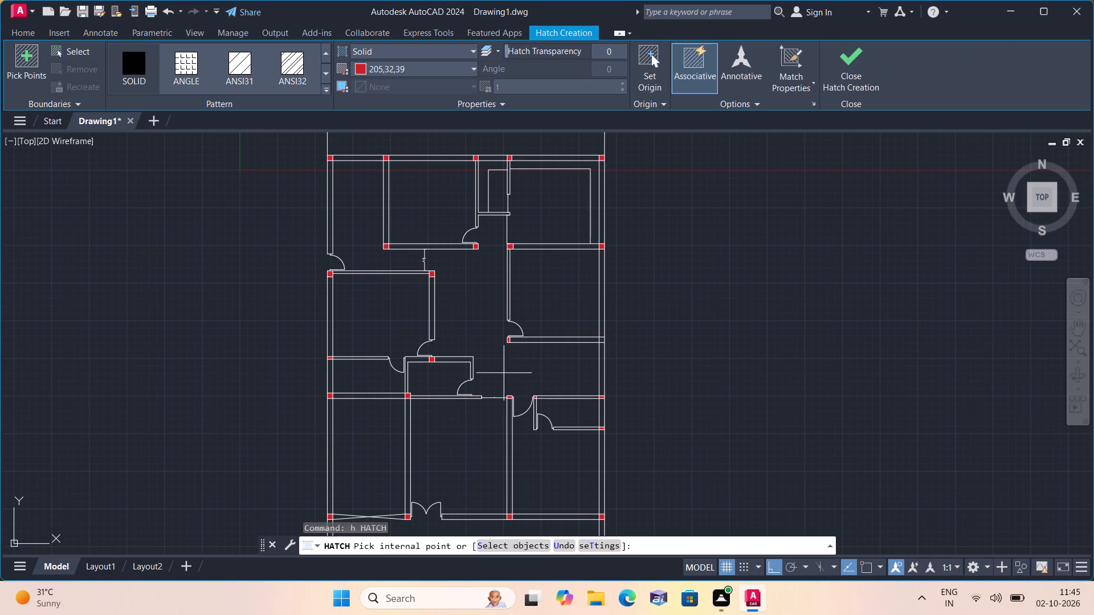
scroll(595, 350, up, 2)
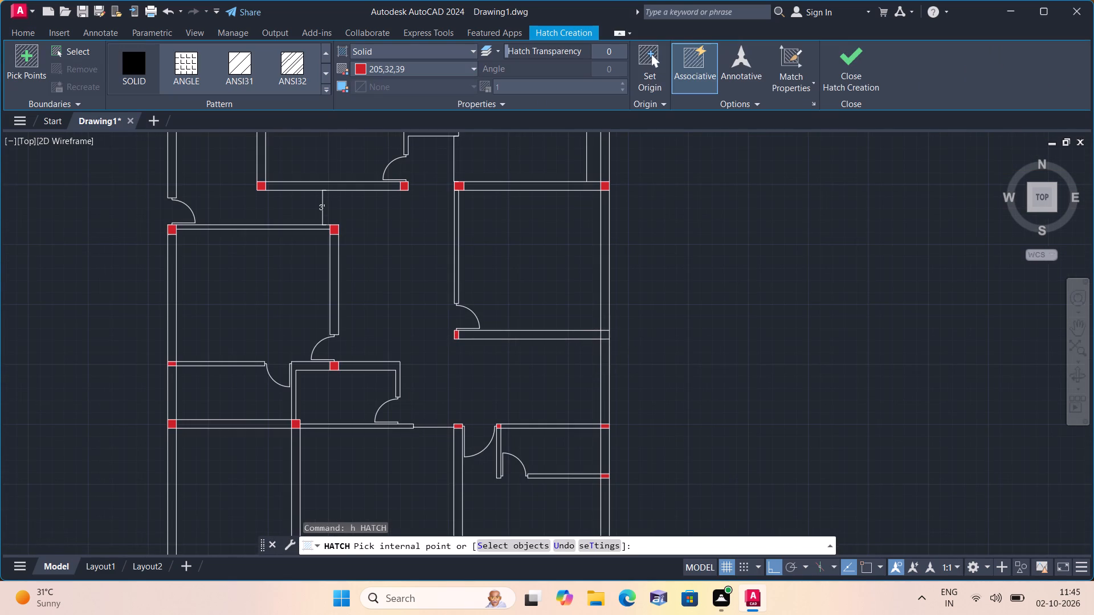
click(602, 326)
scroll(602, 327, down, 2)
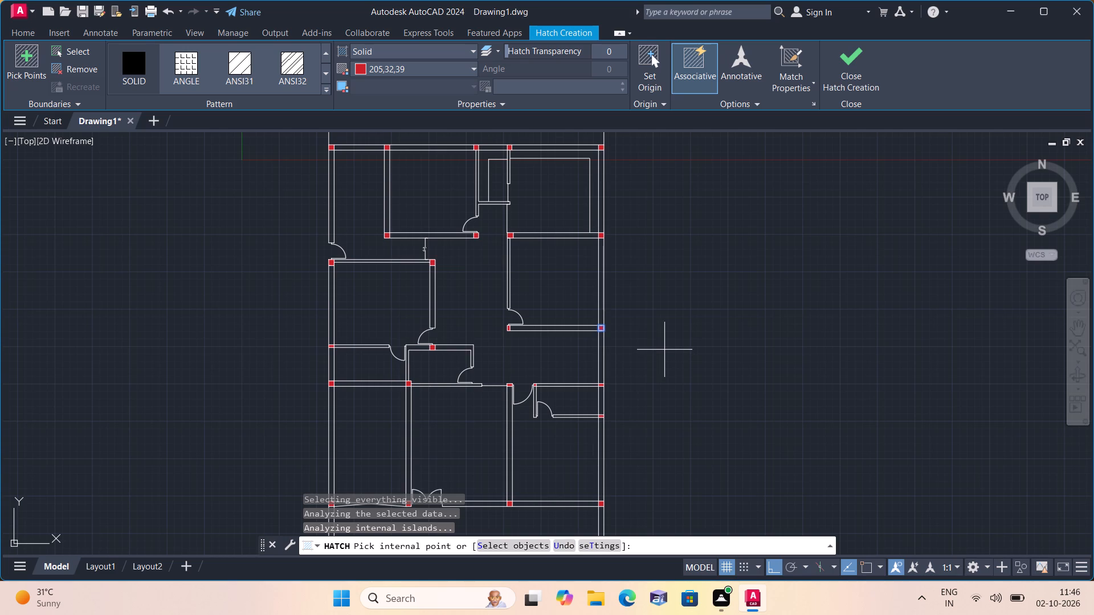
key(Escape)
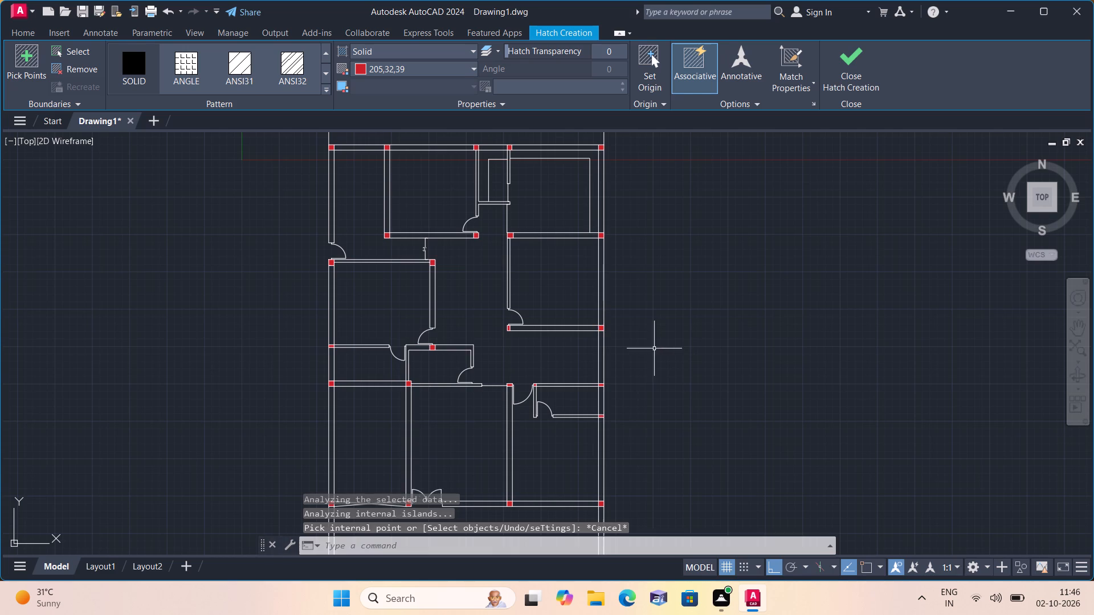
Trim away the red hatch and block edges where the small southeast enclosure's south wall meets the east wall.
scroll(591, 383, up, 2)
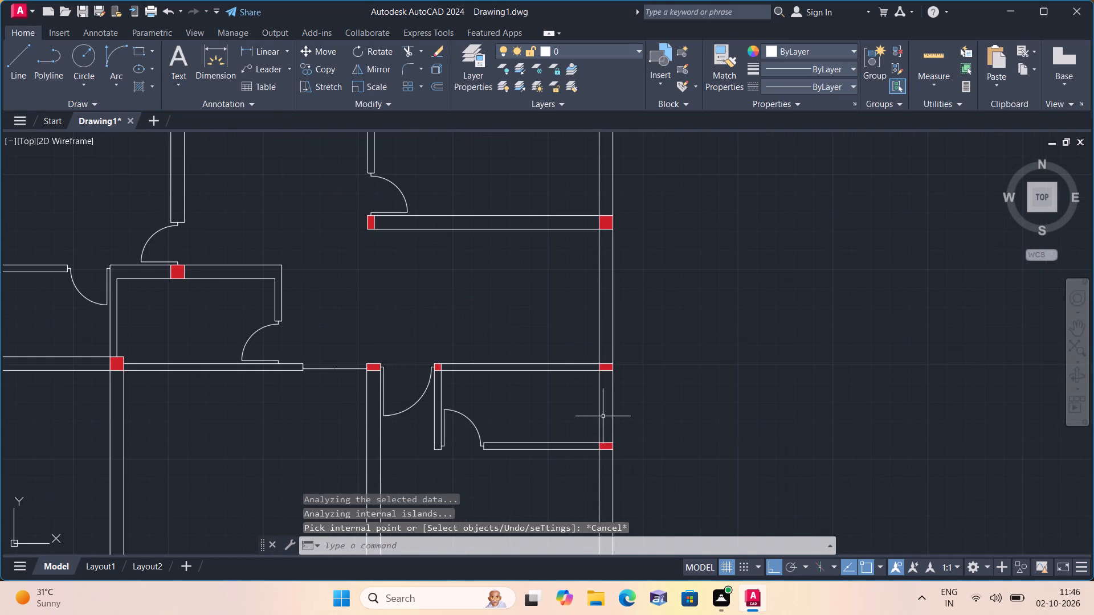
key(t)
key(r)
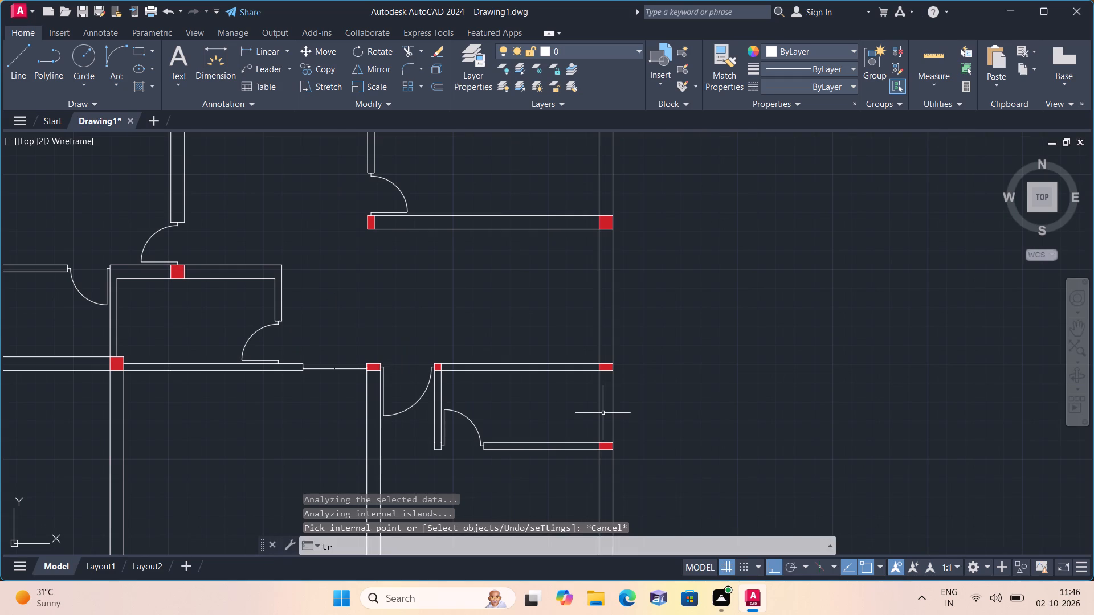
text(im)
key(space)
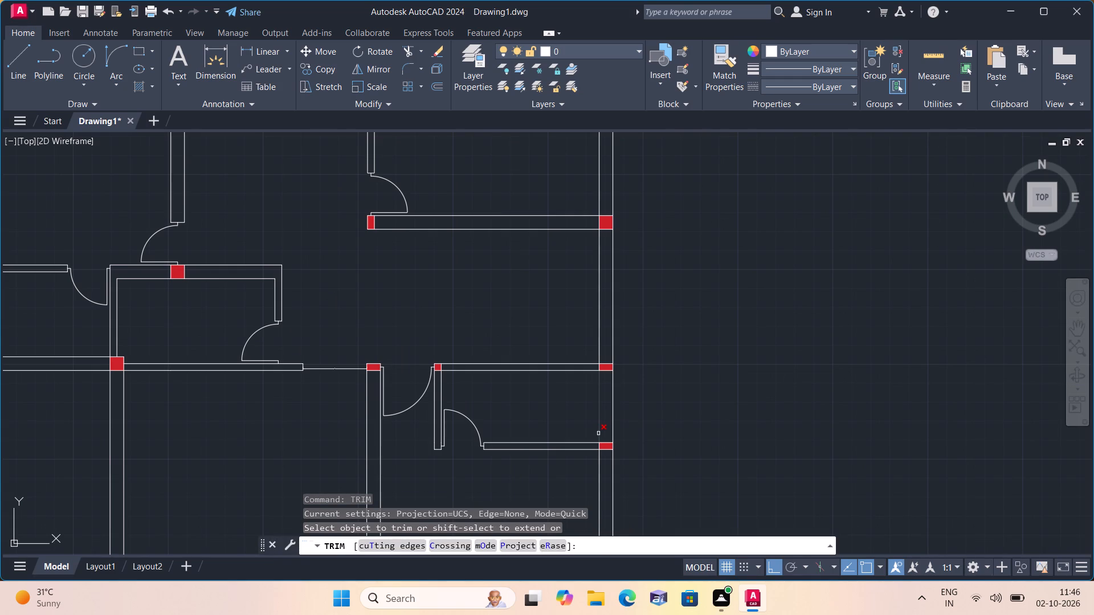
scroll(598, 452, up, 1)
click(598, 444)
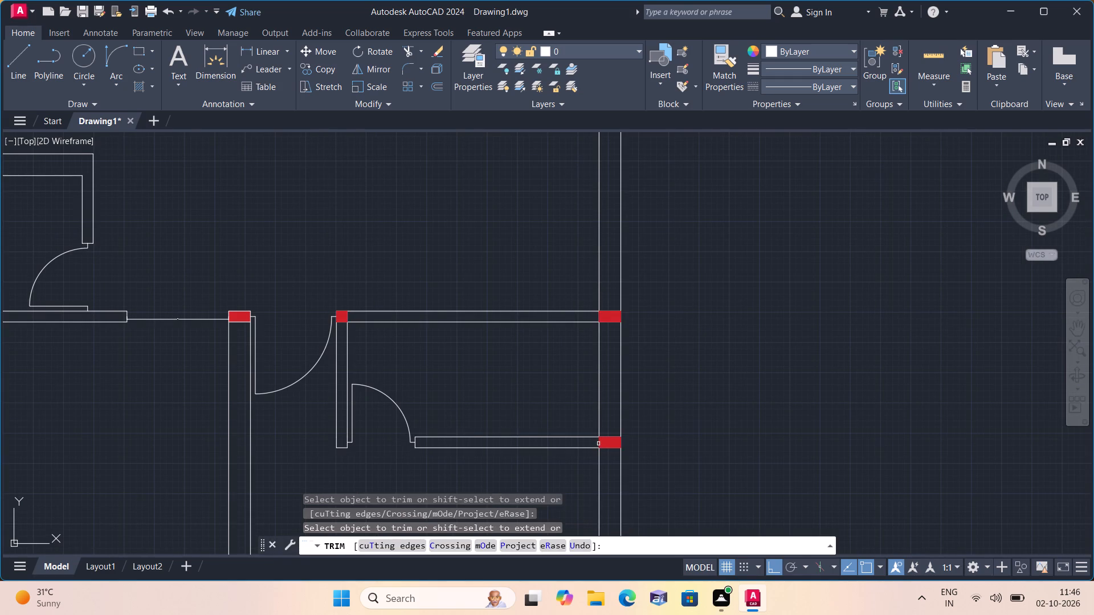
click(606, 437)
click(607, 457)
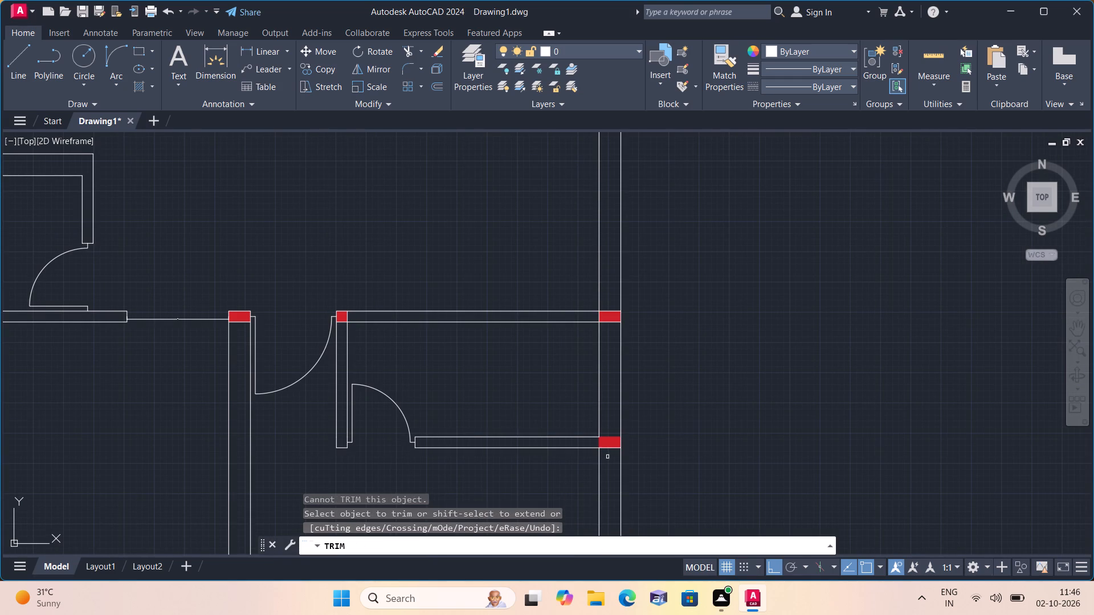
click(609, 430)
click(607, 443)
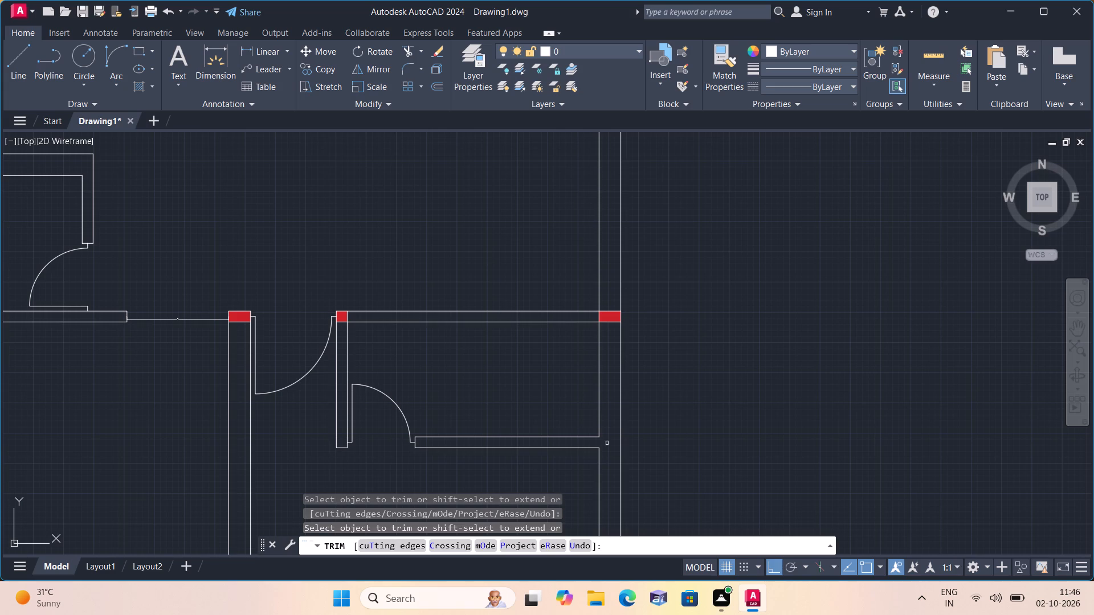
scroll(534, 302, down, 3)
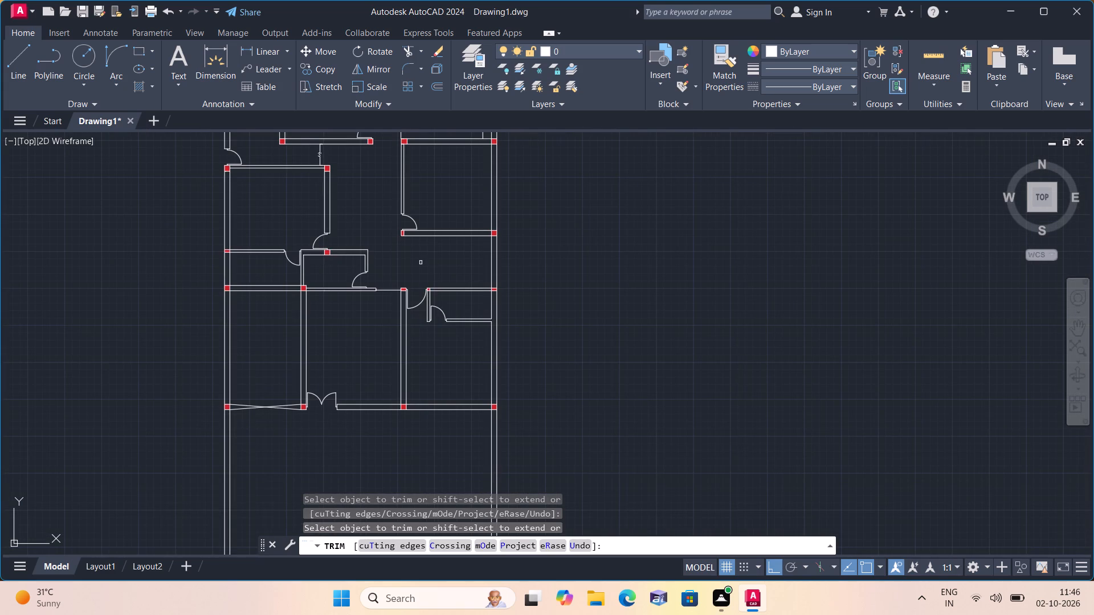
key(Escape)
Close off a block with a line across the west wall just north of its door and hatch it solid red in 205,32,39.
middle_click(321, 228)
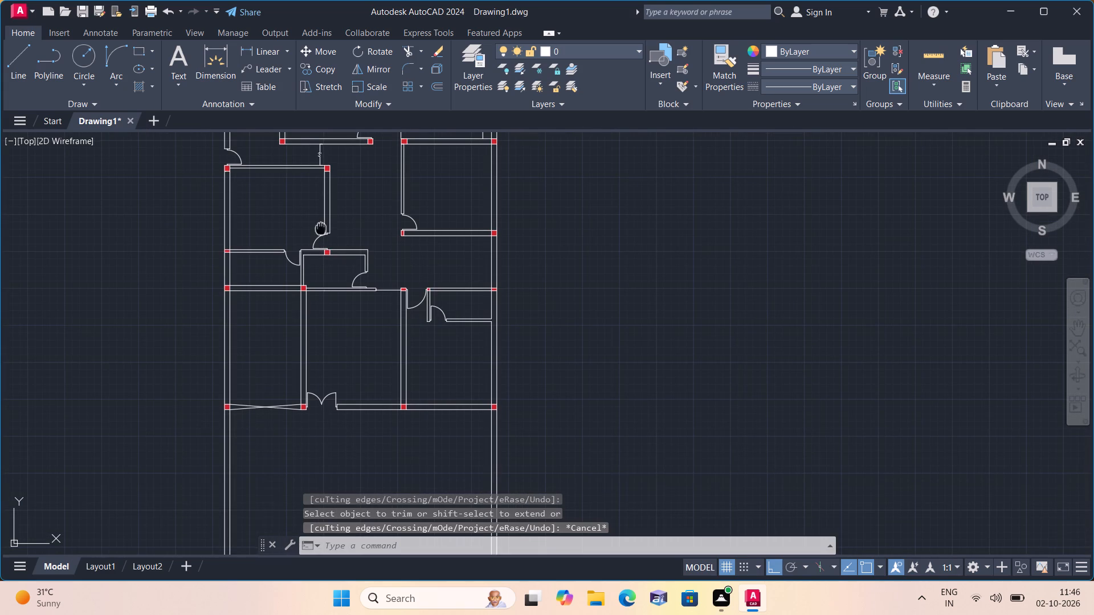
scroll(334, 239, down, 2)
middle_drag(263, 188, 307, 229)
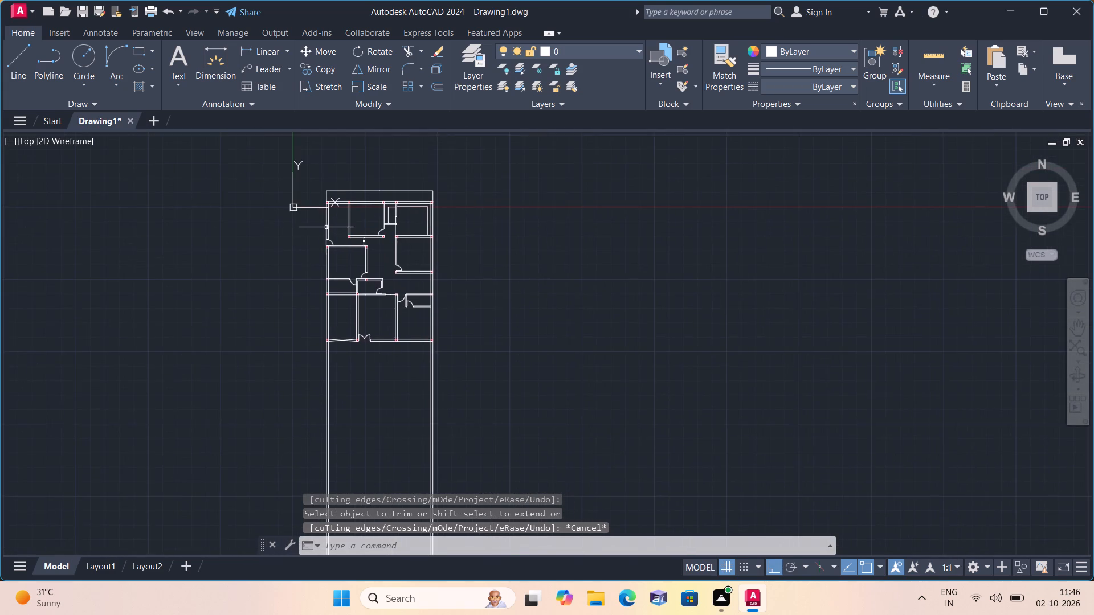
scroll(330, 225, up, 4)
key(l)
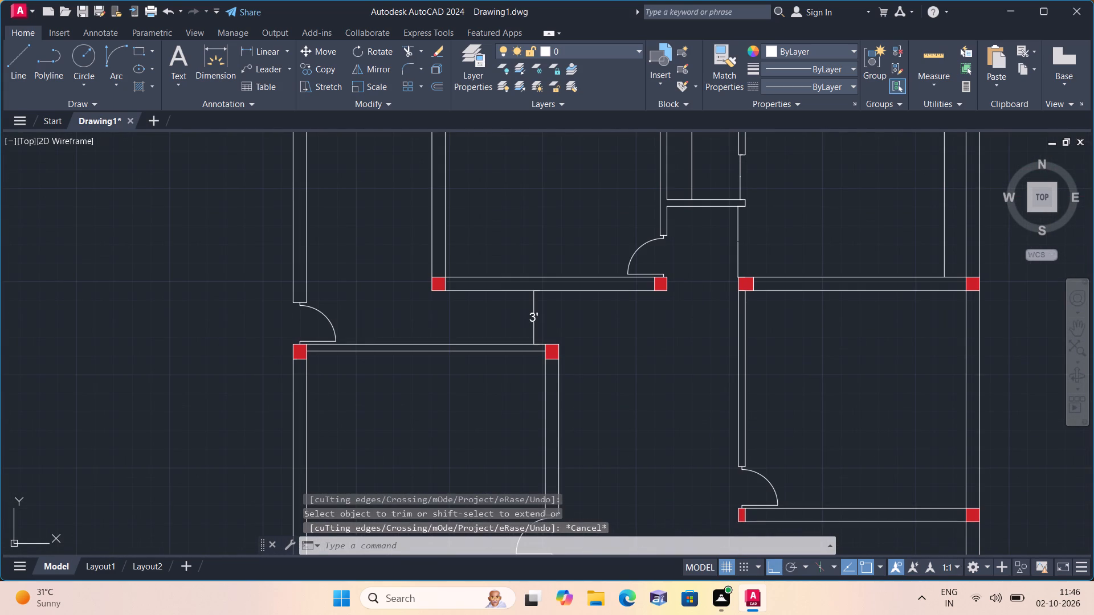
key(space)
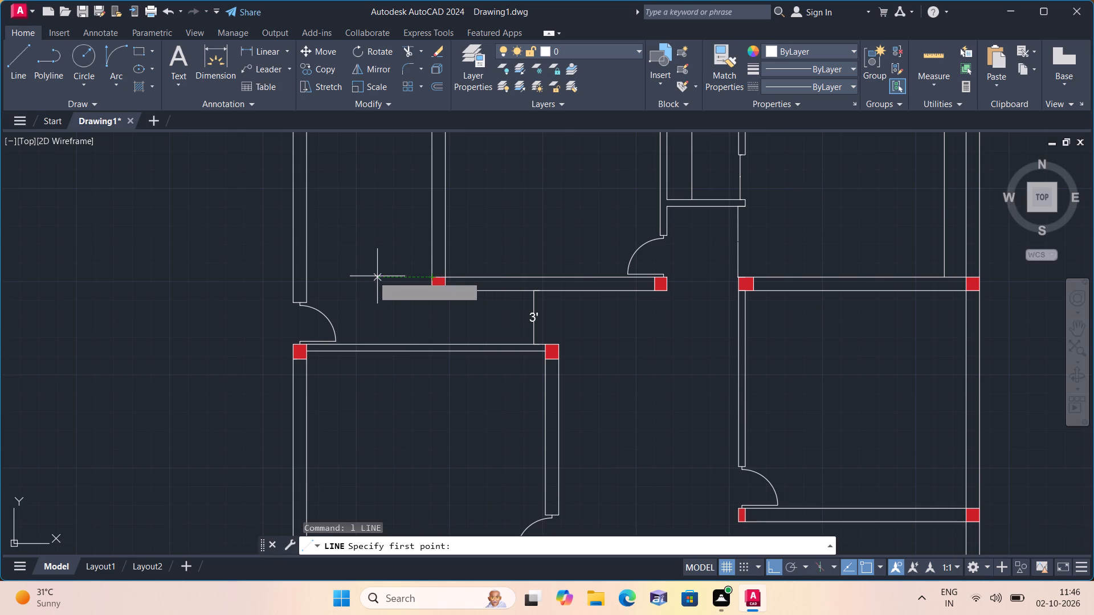
click(307, 276)
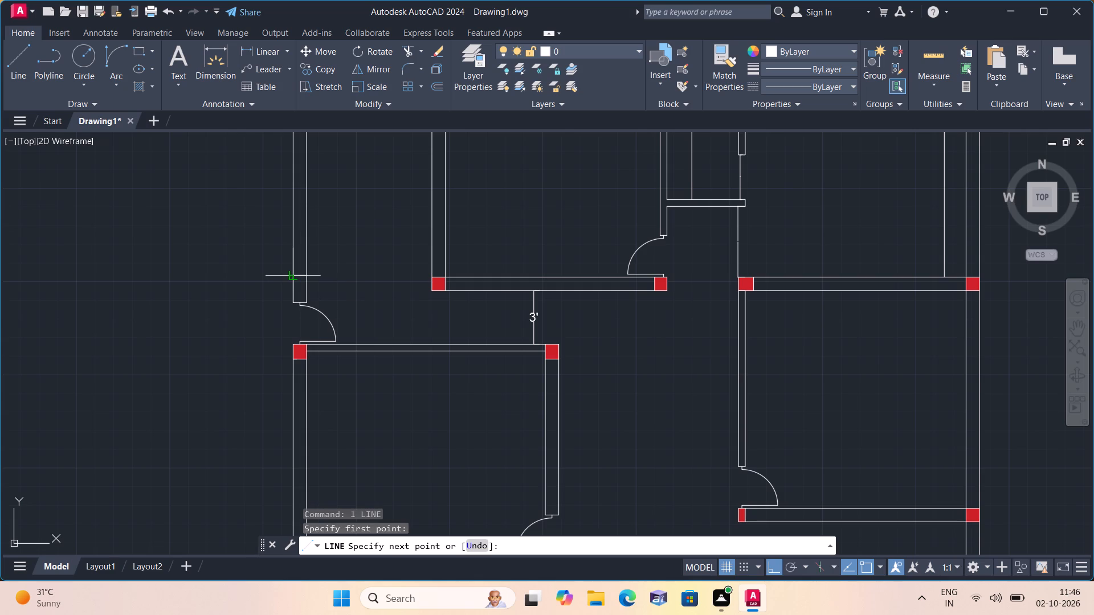
click(291, 276)
key(space)
text(h)
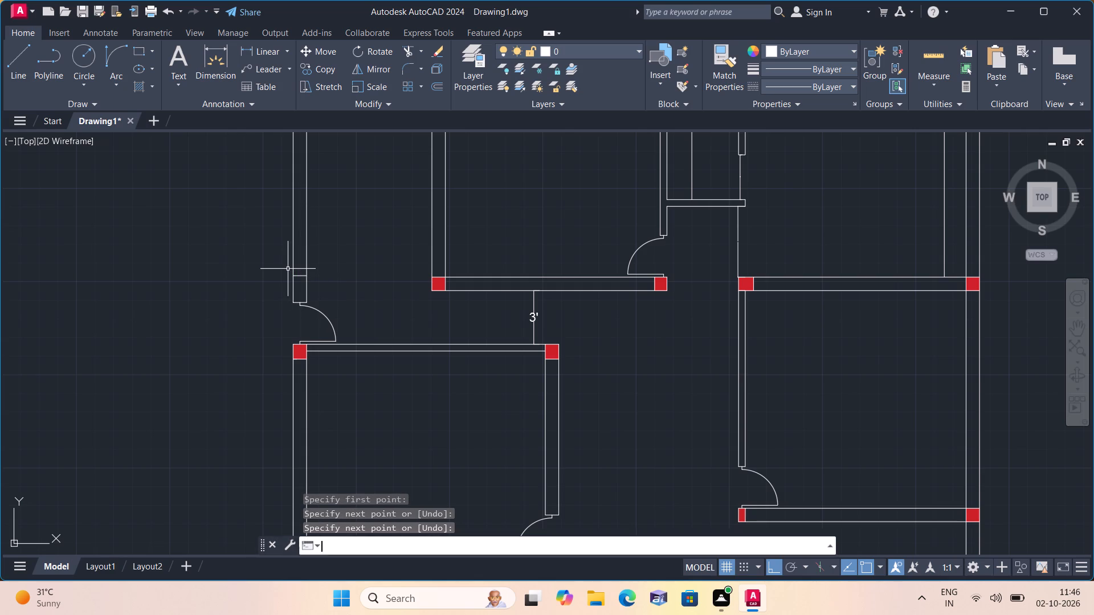
key(space)
click(302, 289)
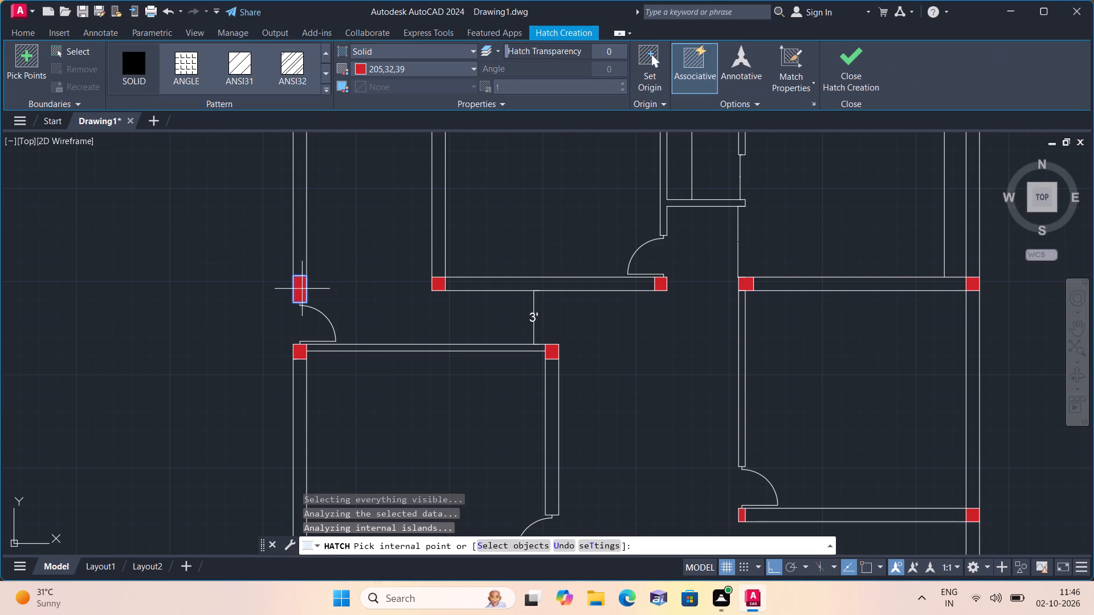
key(Escape)
Examine the hatched column blocks along the north wall and around the northern rooms.
scroll(296, 280, down, 2)
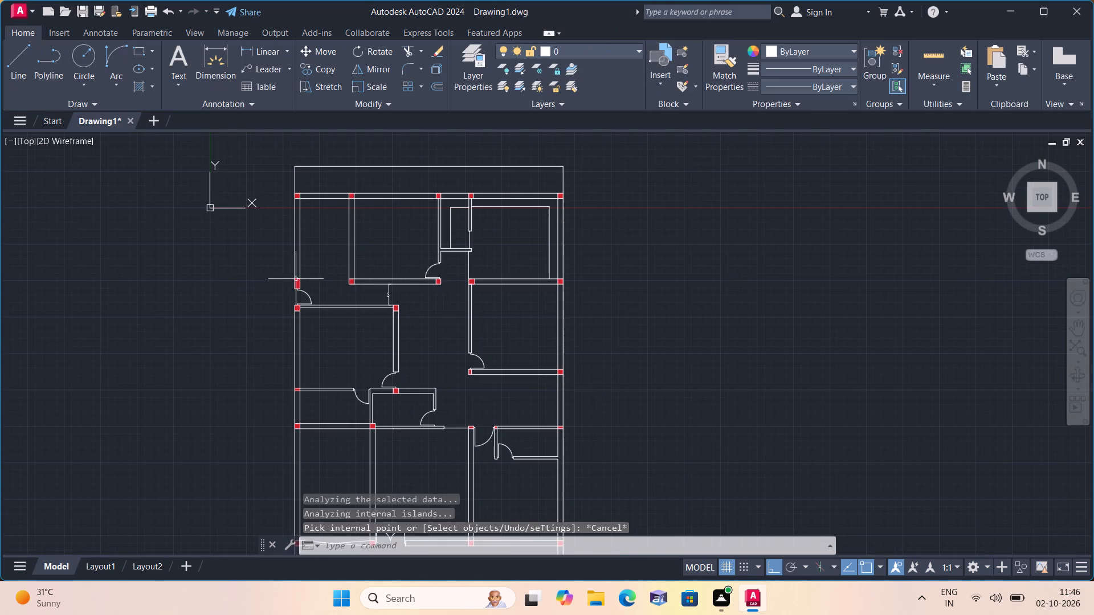
scroll(315, 237, down, 1)
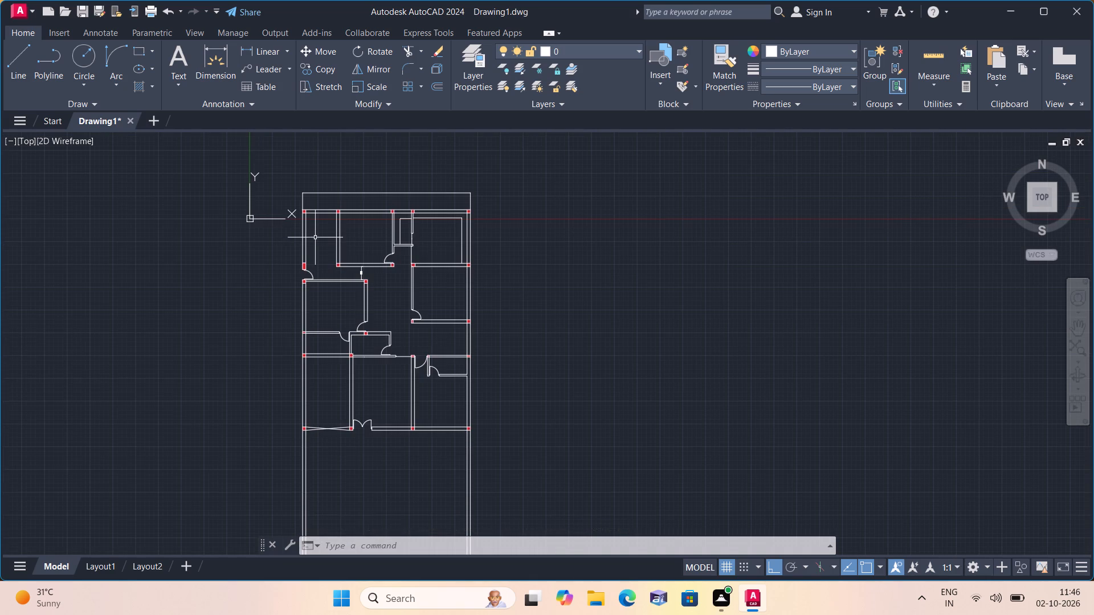
scroll(315, 237, up, 3)
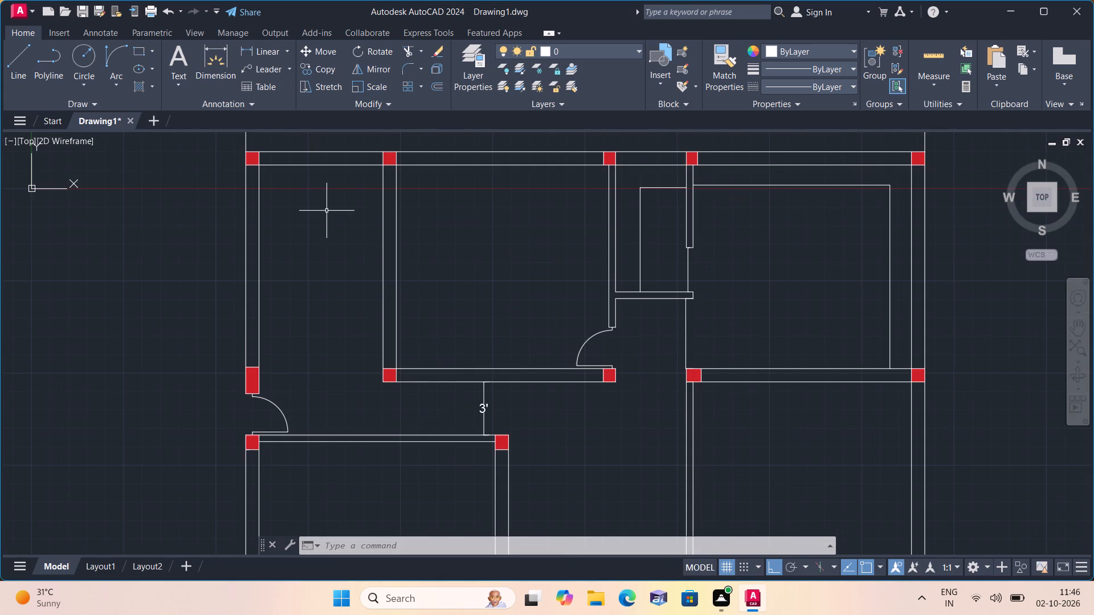
middle_drag(326, 211, 345, 278)
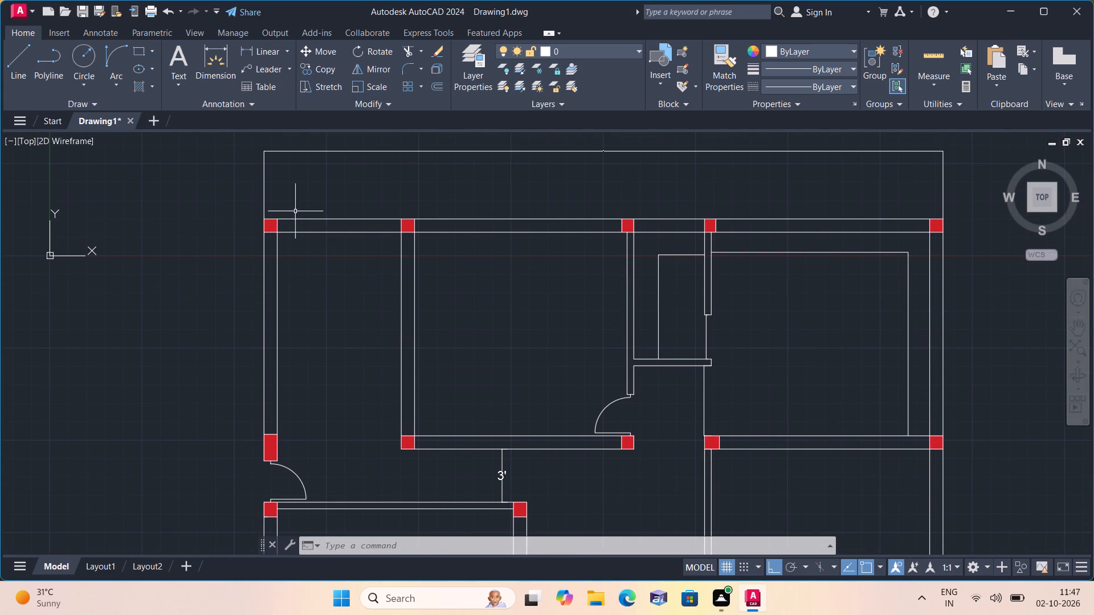
middle_drag(326, 251, 307, 220)
scroll(307, 220, up, 1)
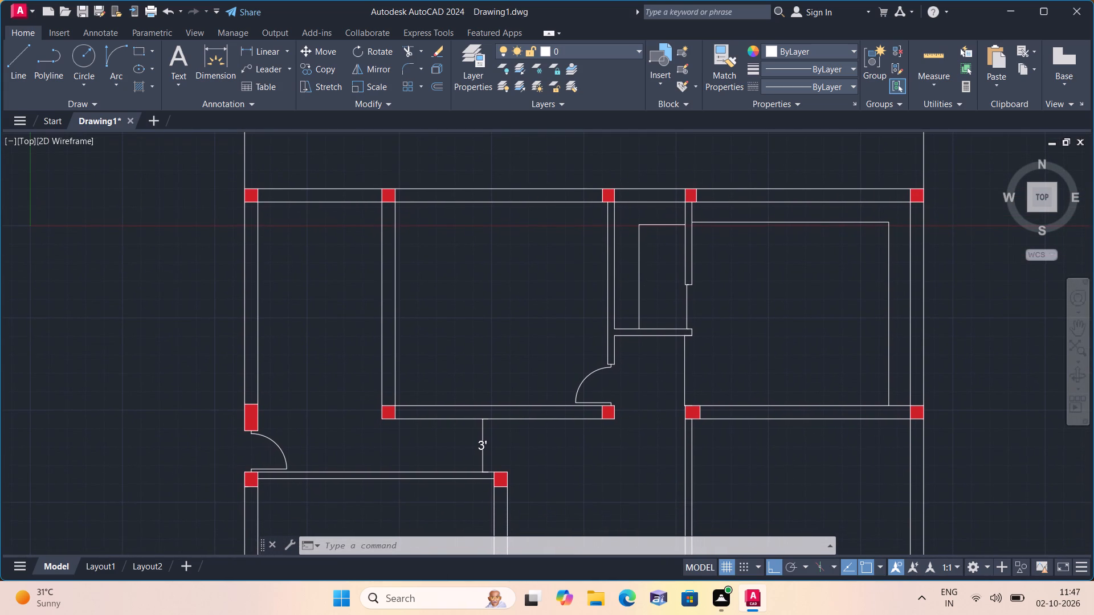
scroll(307, 220, down, 2)
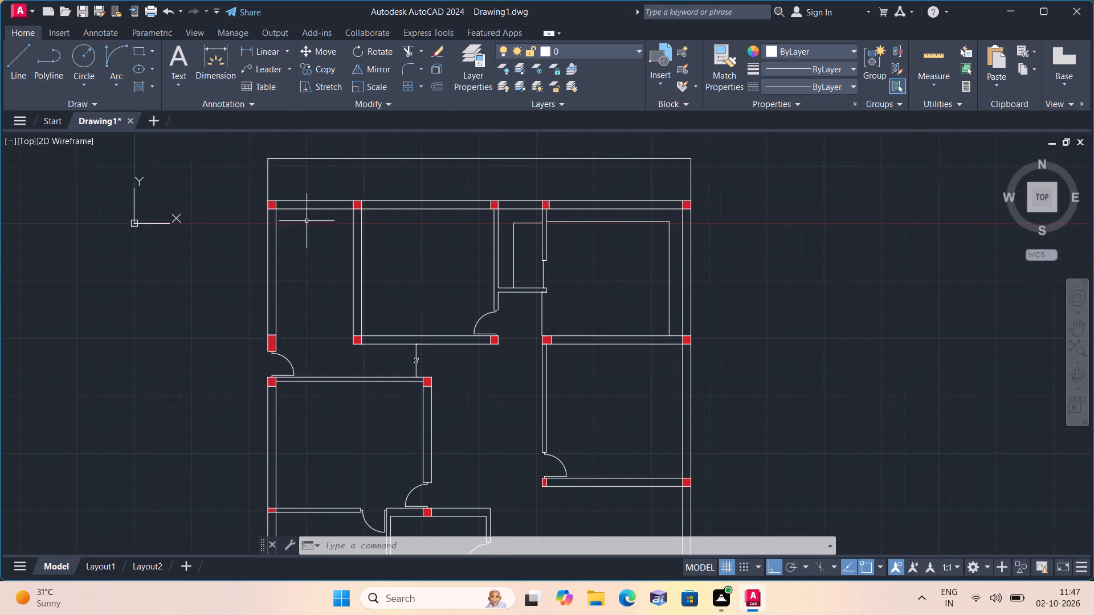
scroll(349, 306, up, 1)
scroll(350, 298, down, 1)
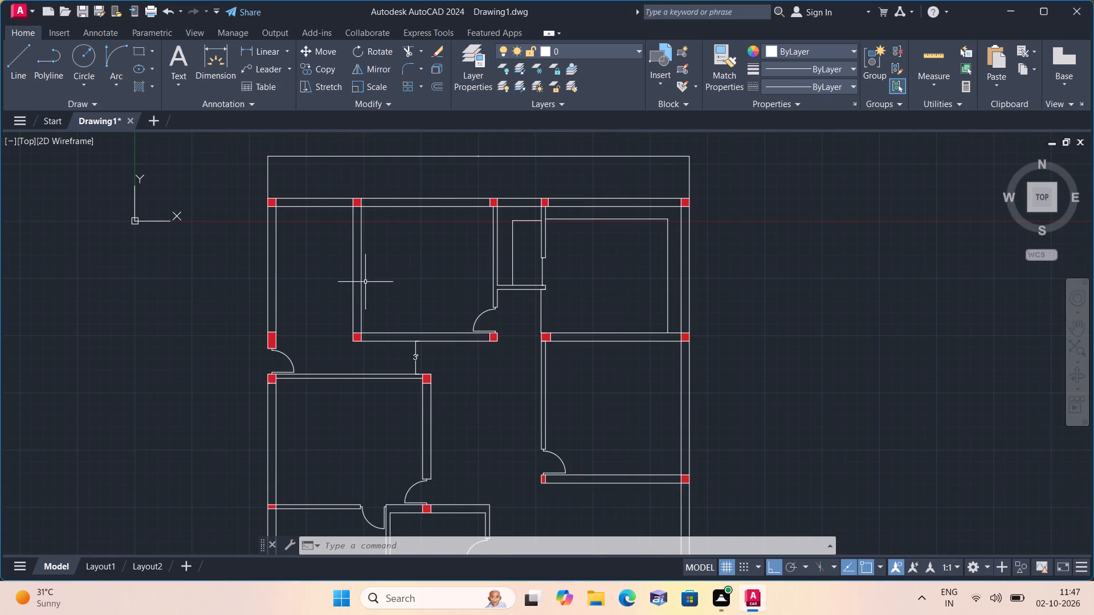
Trim away the red hatch and block edges at the northwest corner of the small southeast enclosure, beside the door.
middle_drag(383, 312, 344, 263)
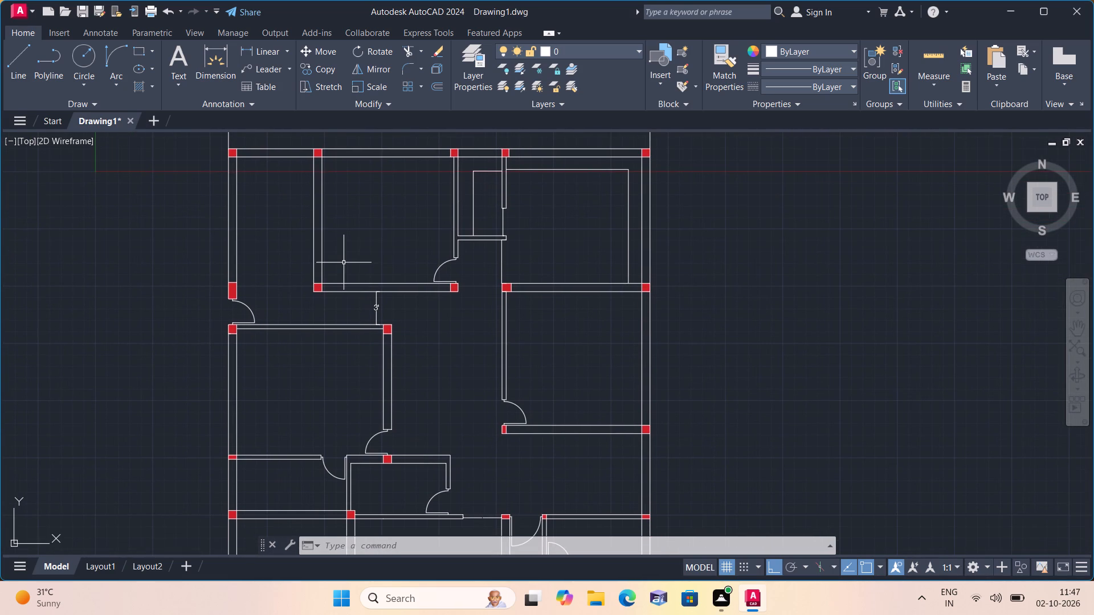
middle_click(344, 263)
middle_drag(362, 290, 348, 241)
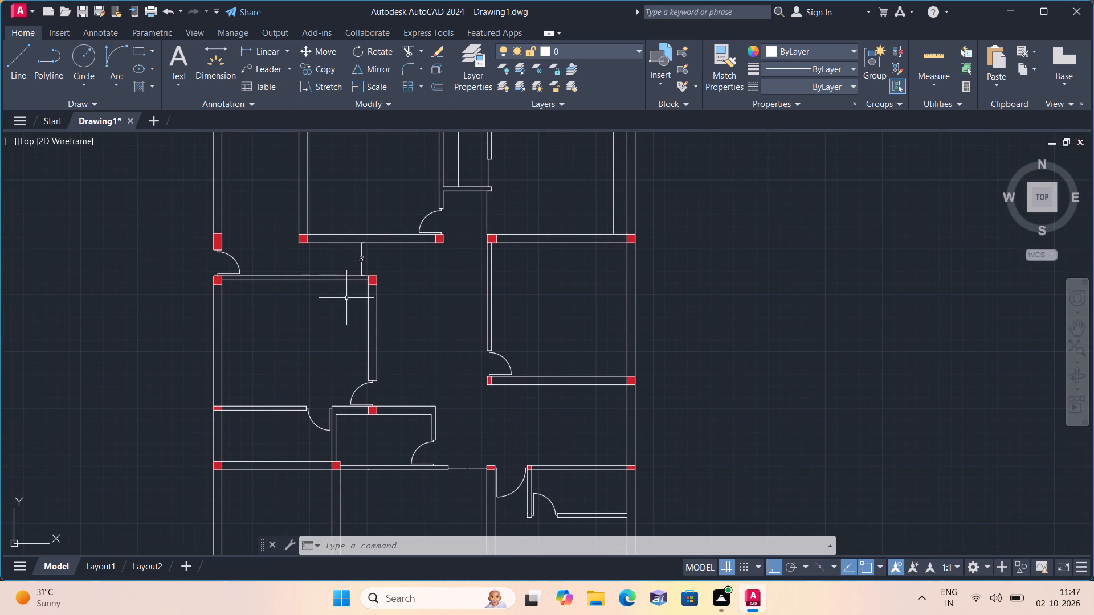
middle_drag(364, 346, 346, 311)
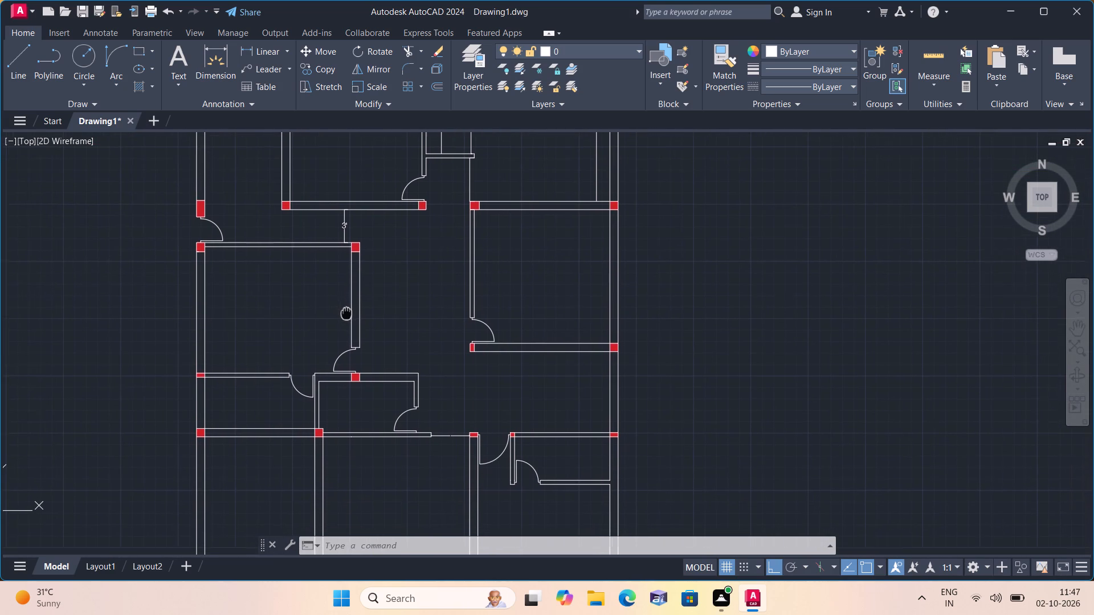
middle_drag(346, 311, 346, 310)
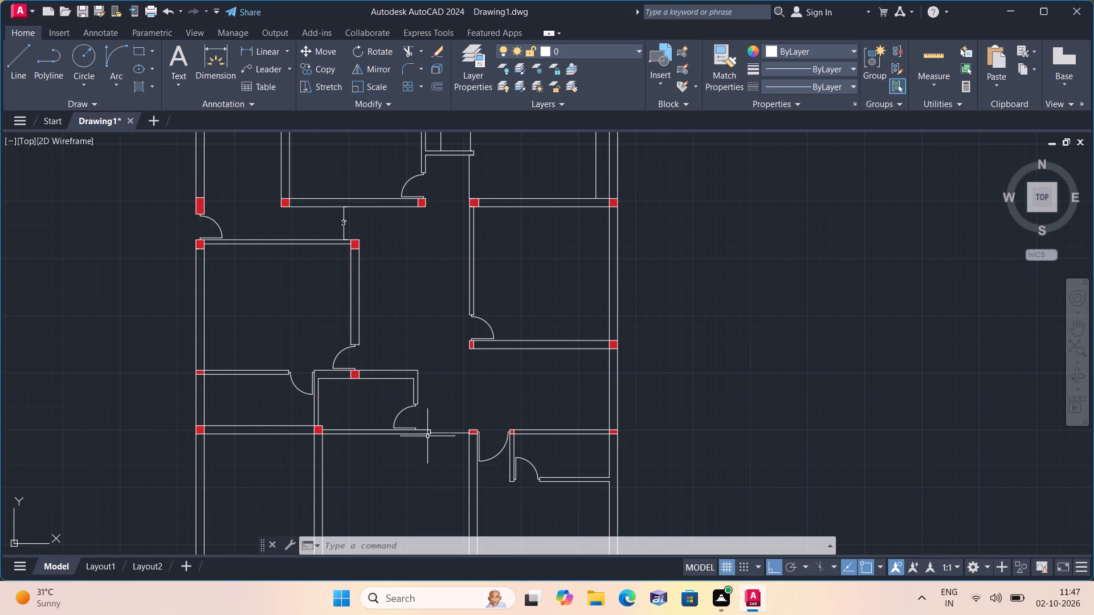
middle_drag(422, 430, 415, 413)
scroll(417, 423, up, 1)
scroll(553, 438, up, 1)
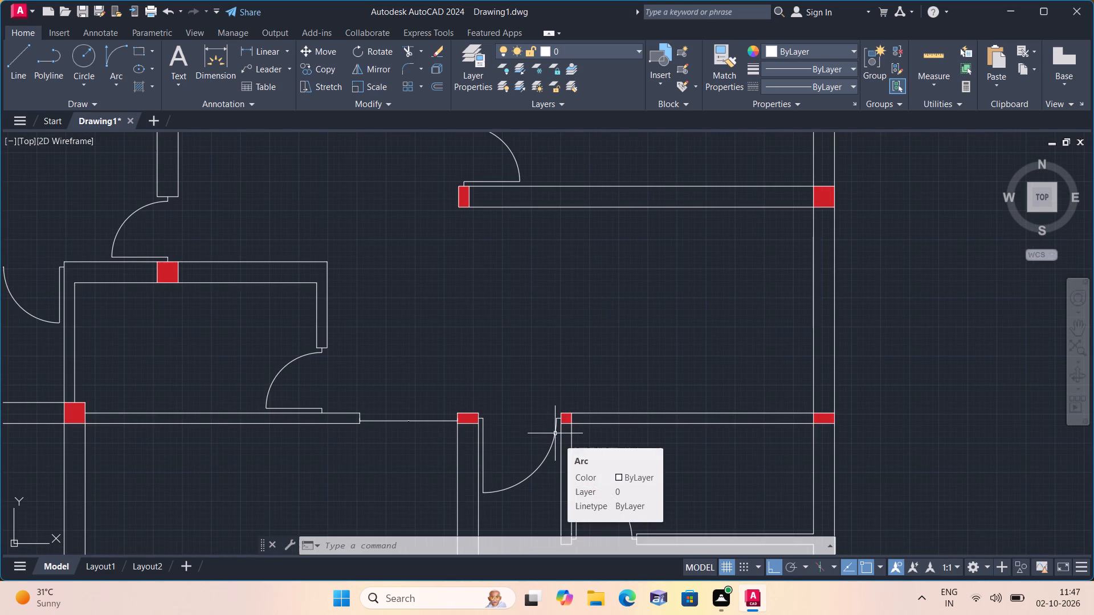
text(tr)
text(im)
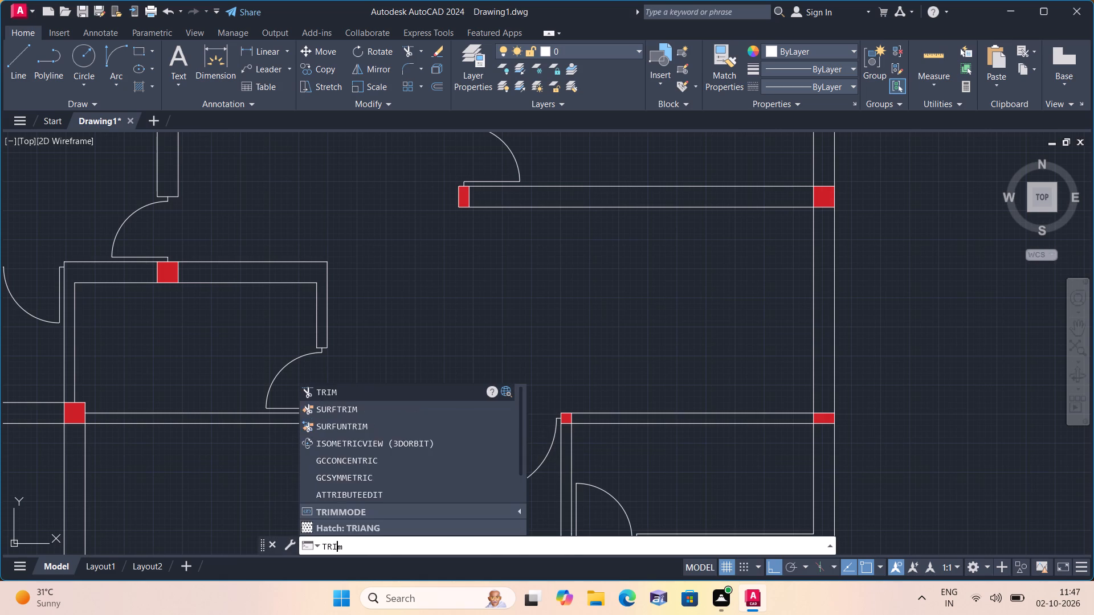
key(space)
scroll(563, 420, up, 2)
click(561, 417)
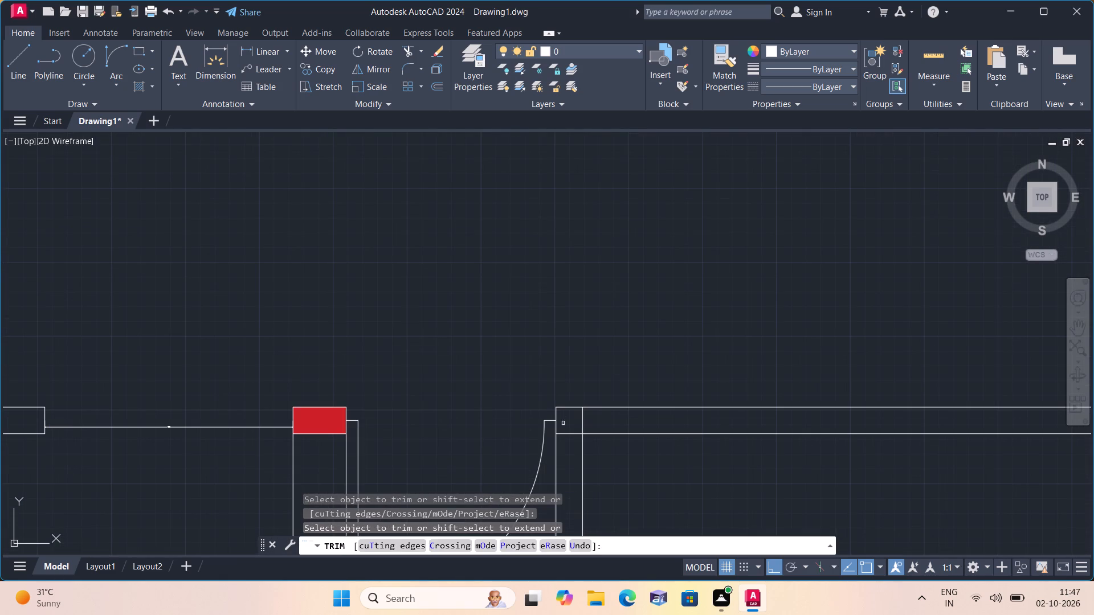
click(565, 433)
click(590, 424)
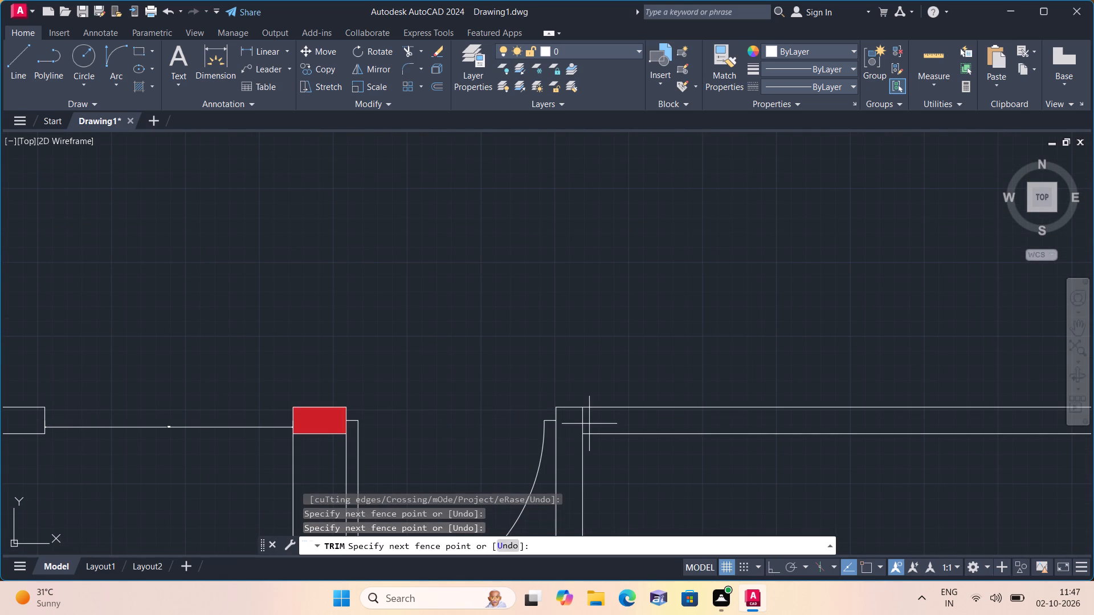
click(575, 418)
scroll(575, 418, down, 3)
key(Escape)
scroll(563, 413, down, 1)
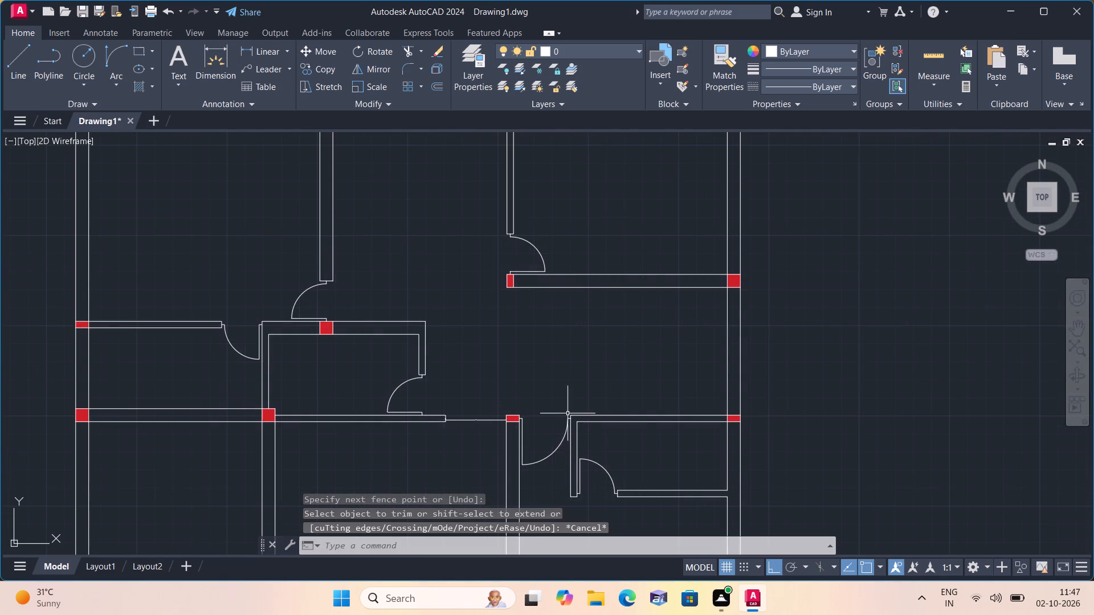
Examine the hatched column blocks, doors and walls throughout the floor plan, from the south front wall to the northern rooms.
scroll(562, 413, down, 1)
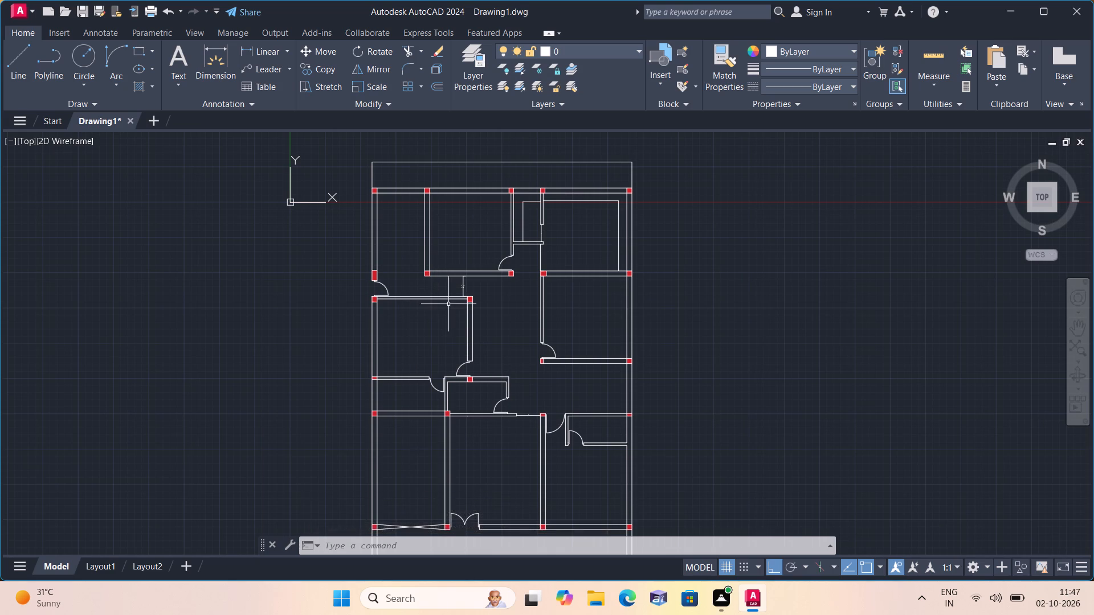
middle_drag(499, 375, 497, 374)
middle_drag(497, 374, 485, 329)
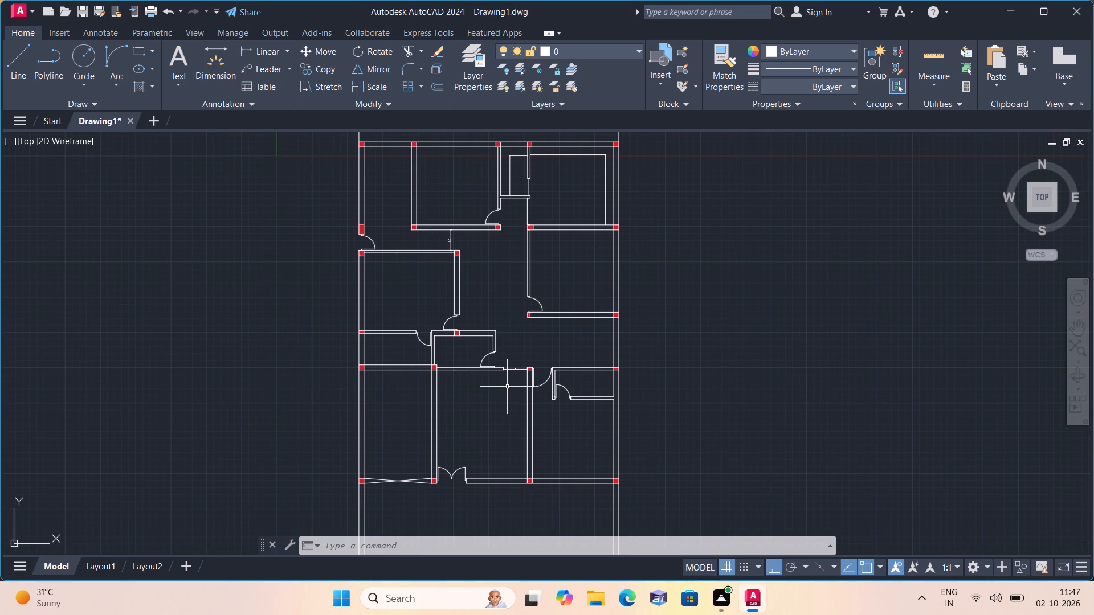
middle_drag(495, 382, 468, 334)
scroll(477, 355, down, 1)
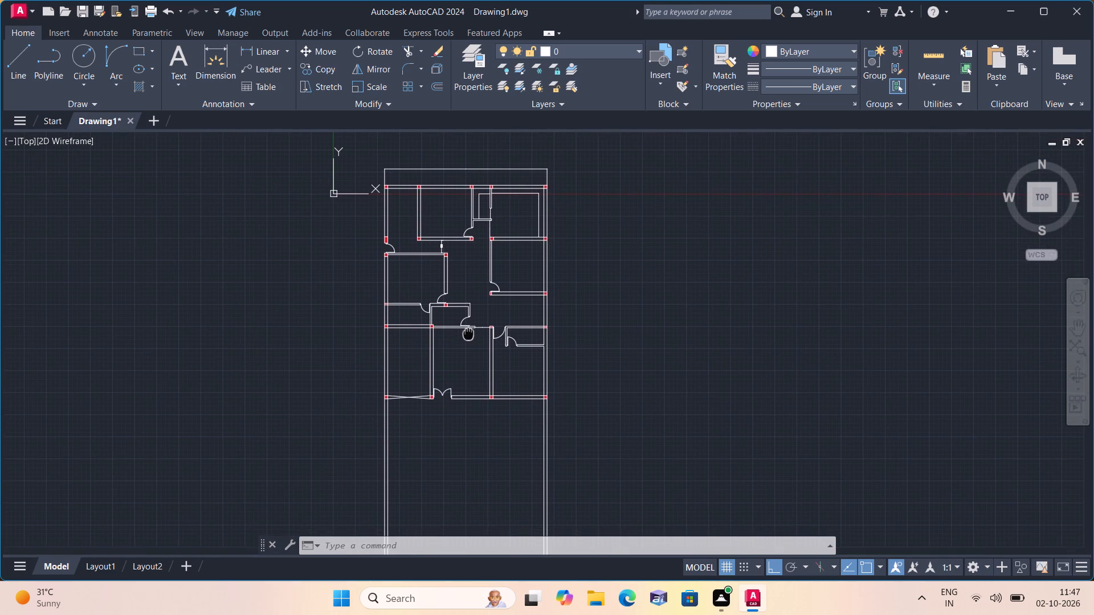
middle_drag(468, 334, 468, 333)
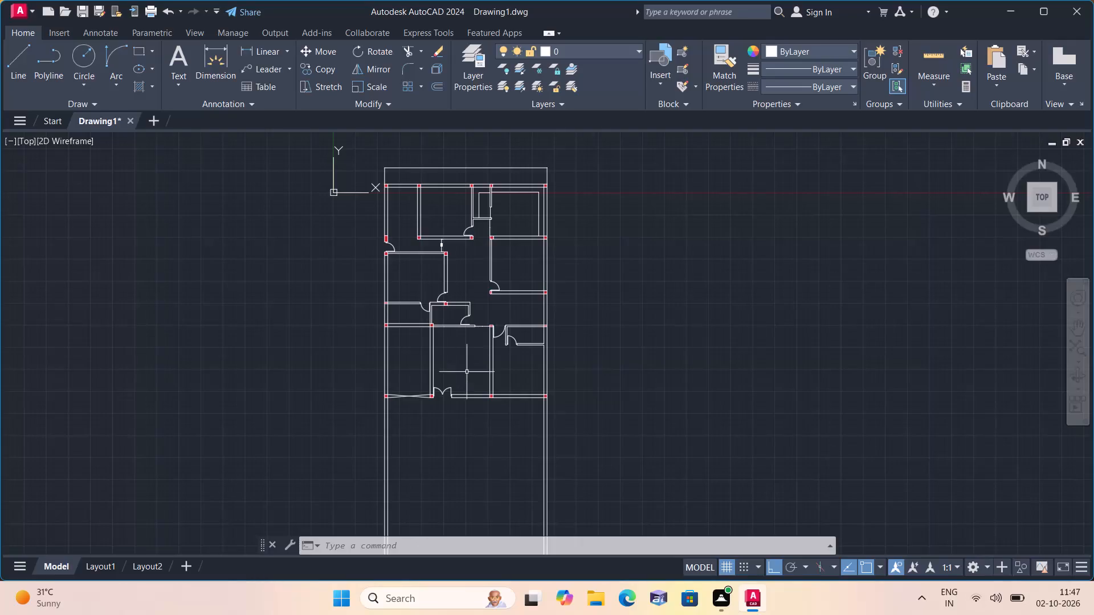
scroll(442, 393, up, 2)
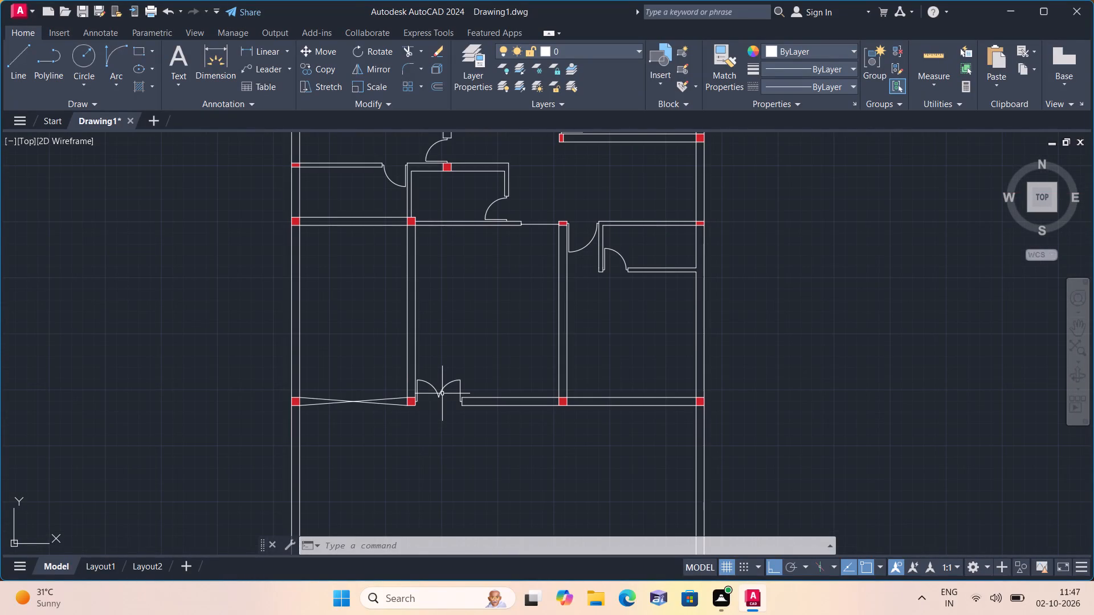
scroll(442, 393, up, 1)
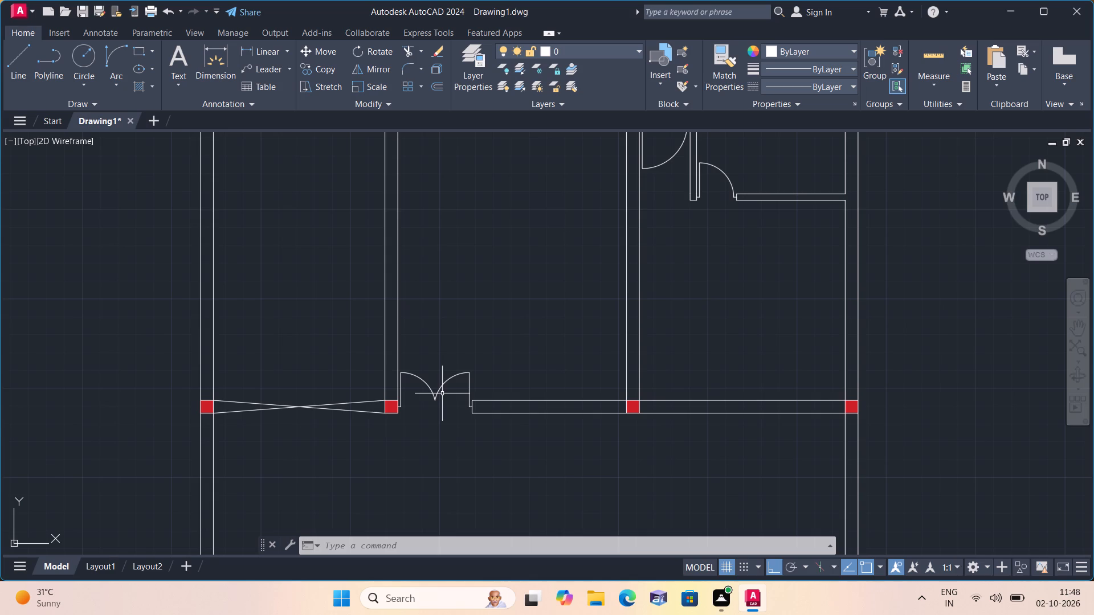
scroll(442, 393, down, 2)
scroll(436, 366, up, 1)
middle_drag(447, 325, 462, 363)
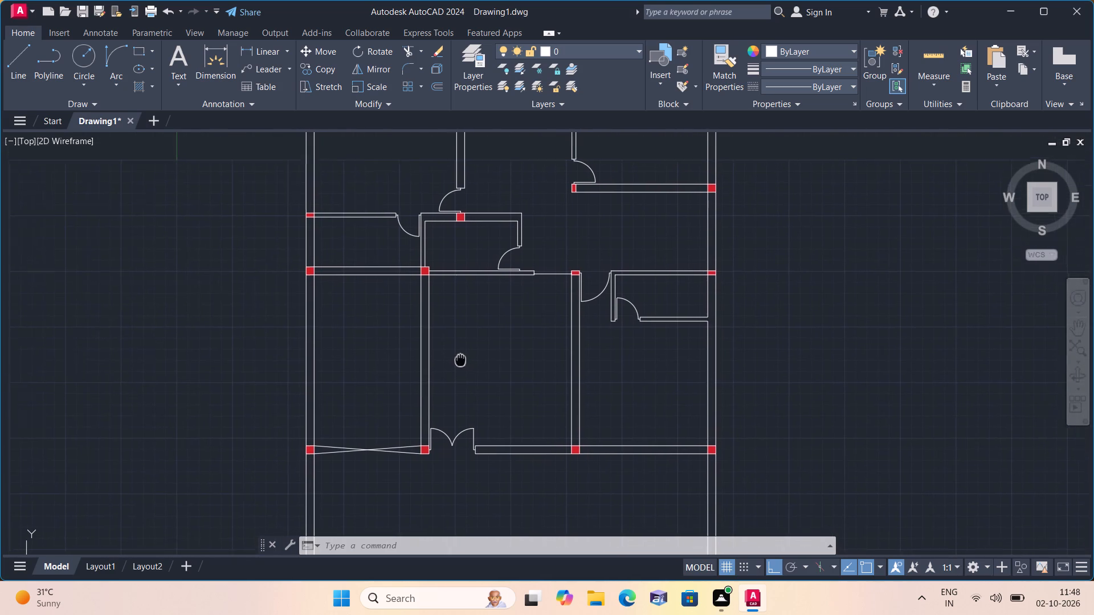
middle_drag(462, 363, 462, 374)
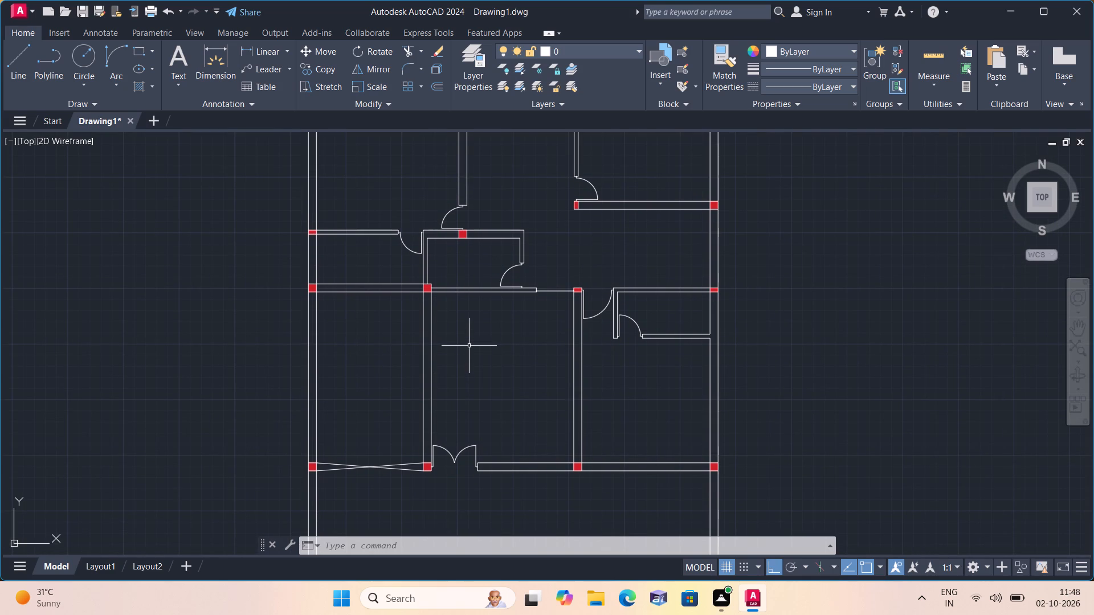
middle_drag(470, 359, 480, 416)
scroll(470, 359, down, 1)
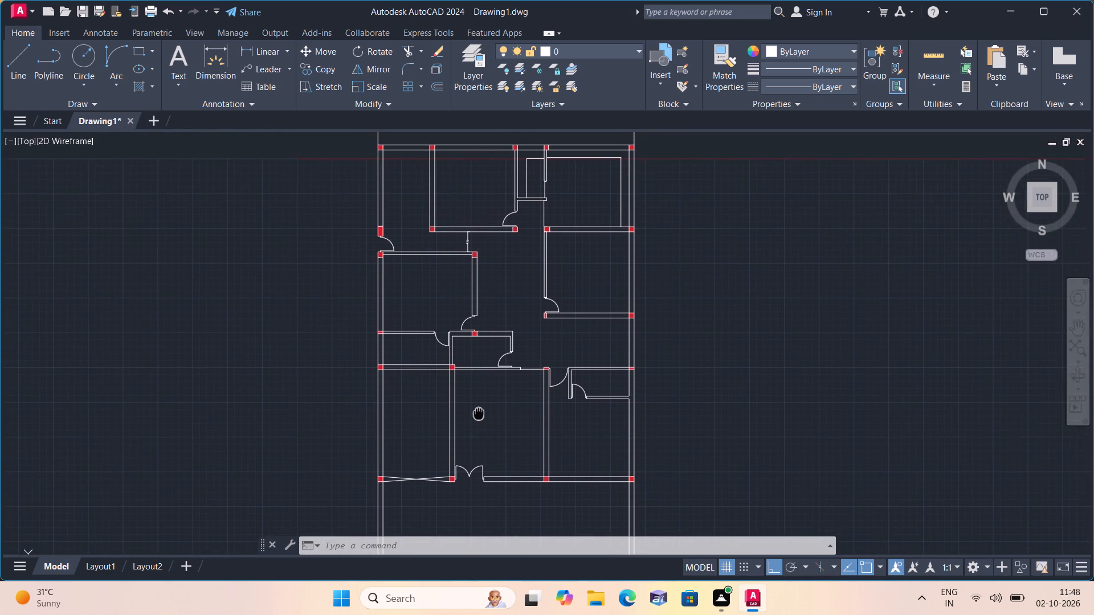
middle_drag(480, 416, 480, 420)
scroll(480, 420, up, 1)
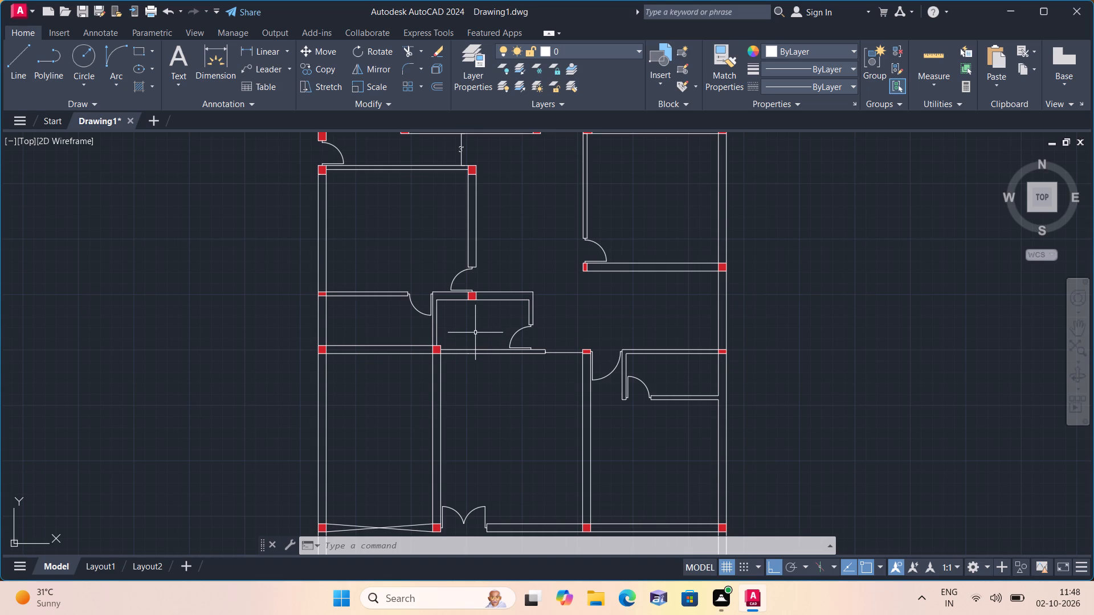
middle_drag(469, 320, 477, 358)
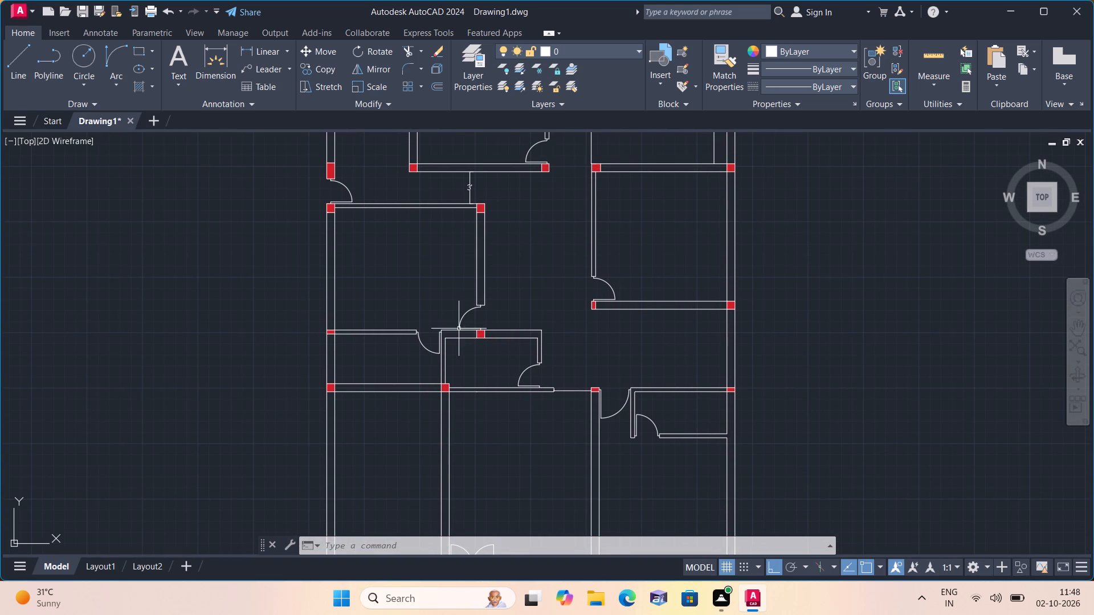
middle_drag(441, 304, 442, 311)
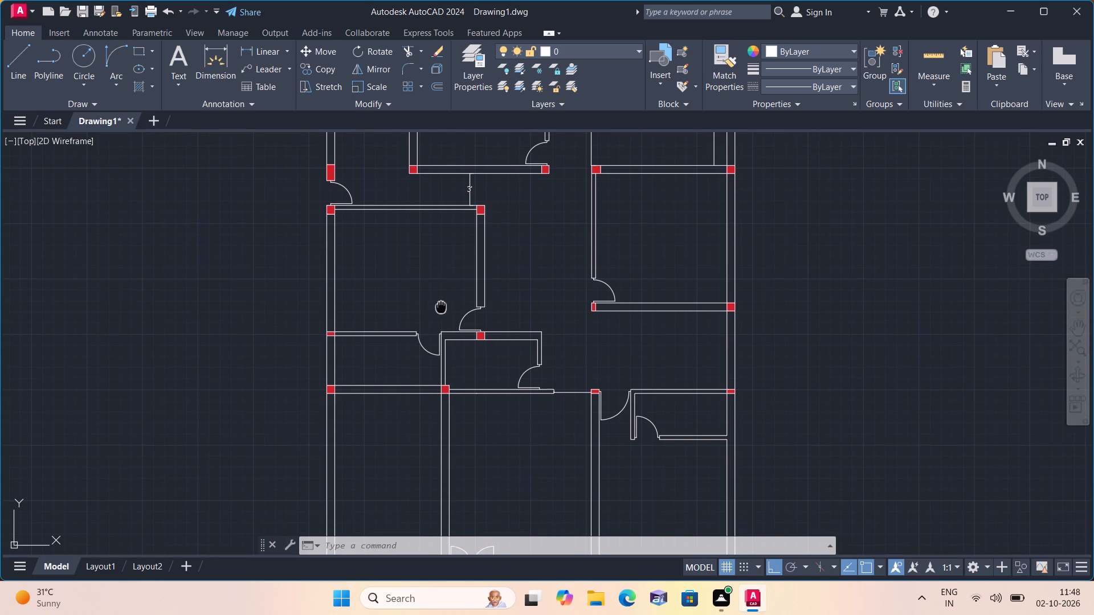
middle_drag(442, 311, 445, 329)
middle_click(446, 329)
scroll(445, 339, down, 1)
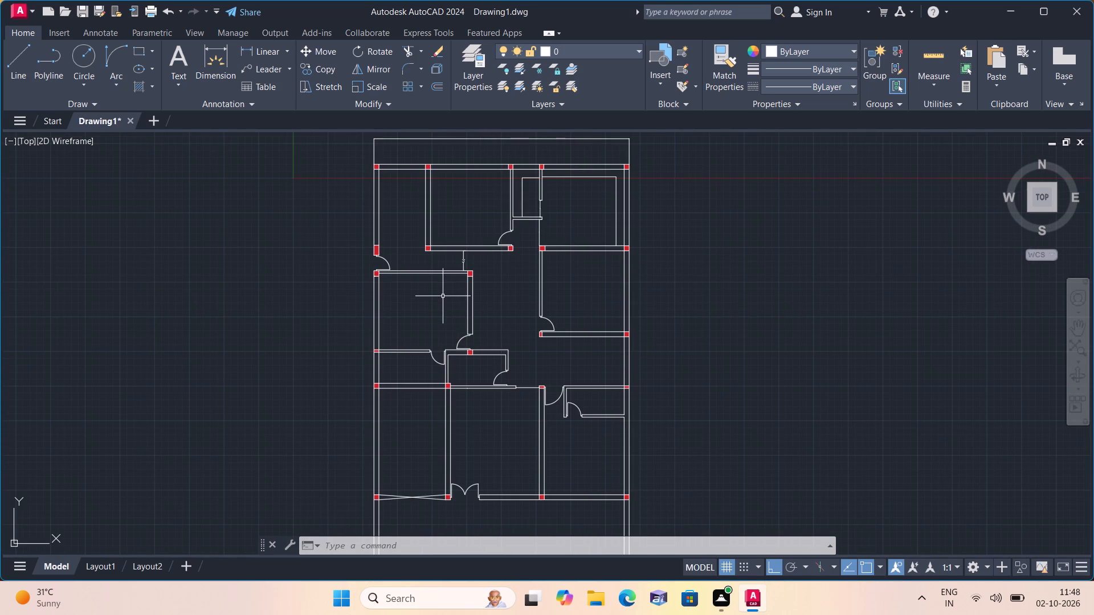
middle_drag(443, 297, 445, 343)
middle_drag(445, 346, 445, 351)
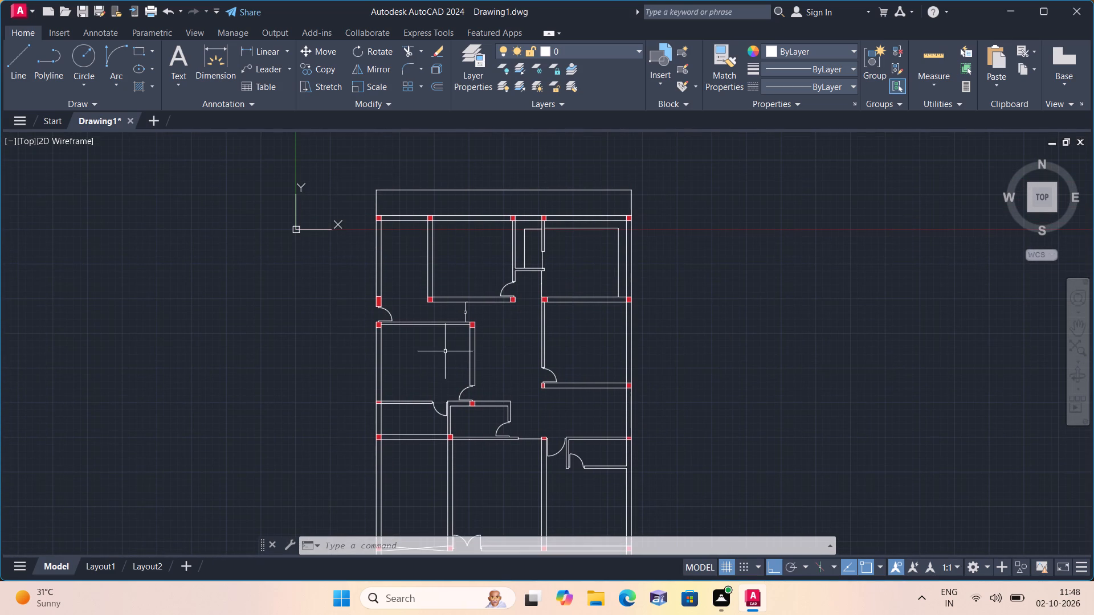
scroll(445, 351, up, 1)
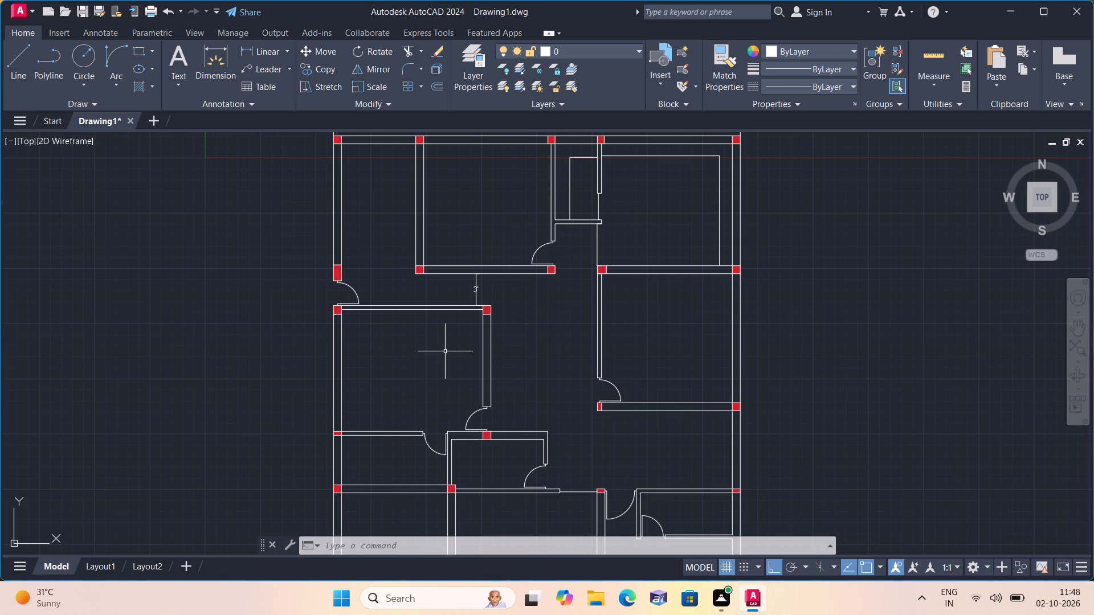
scroll(445, 351, down, 1)
scroll(461, 313, up, 2)
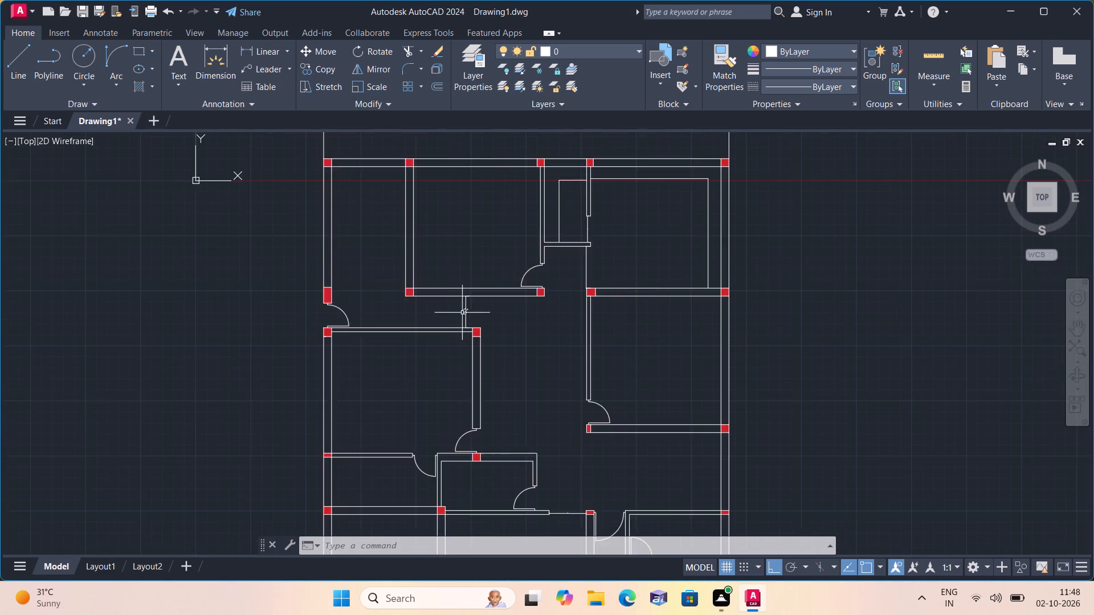
Select the dimension in the opening west of the northeast room plus all similar dimensions, and set their text height to 6".
click(726, 247)
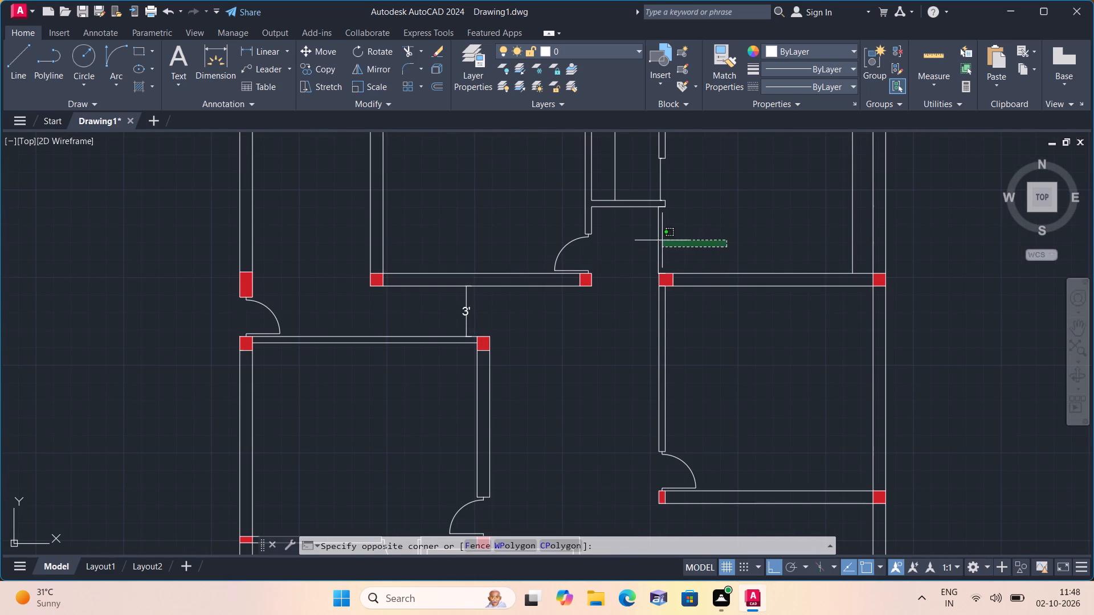
click(652, 237)
right_click(650, 239)
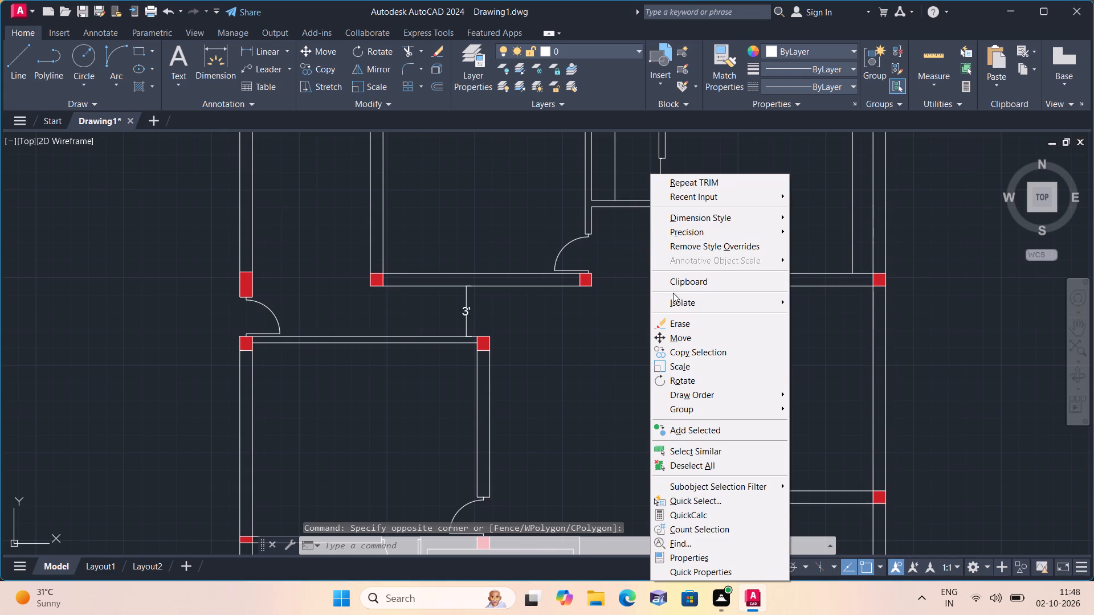
click(686, 452)
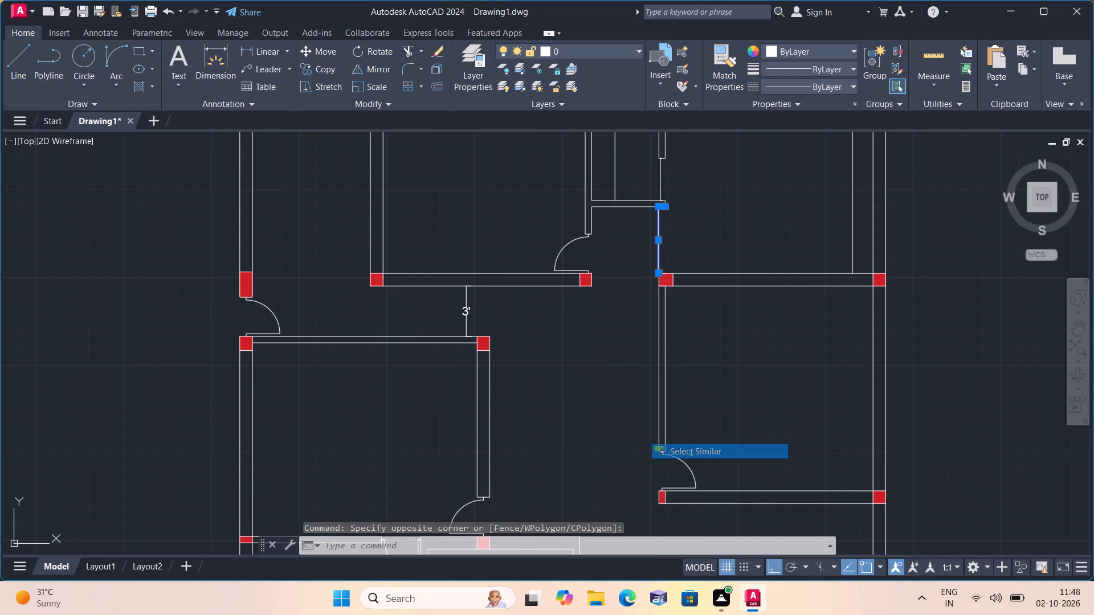
scroll(545, 326, down, 3)
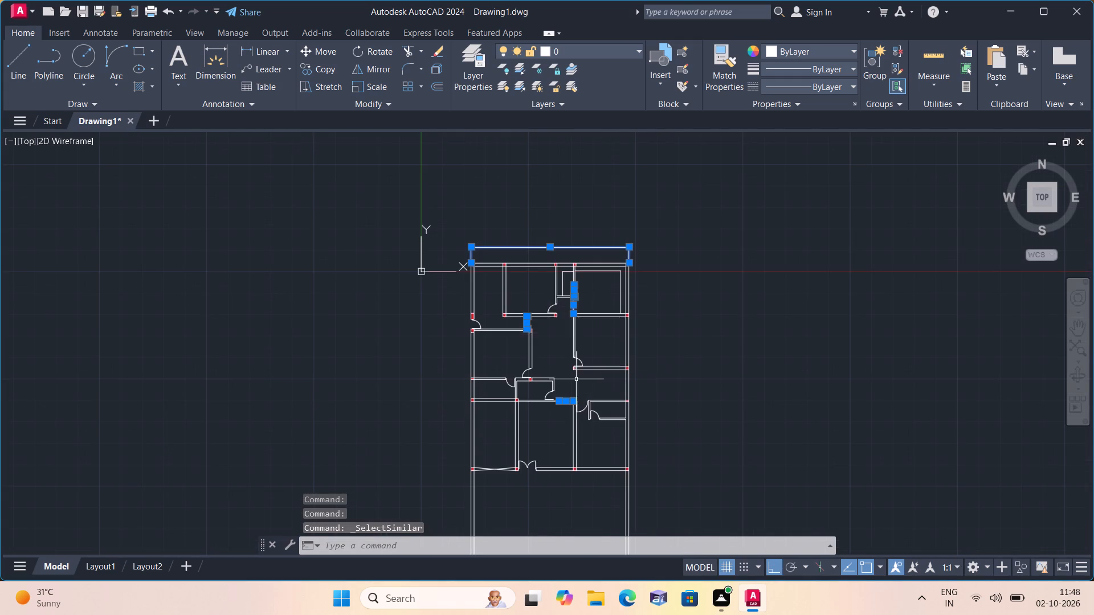
scroll(576, 379, up, 2)
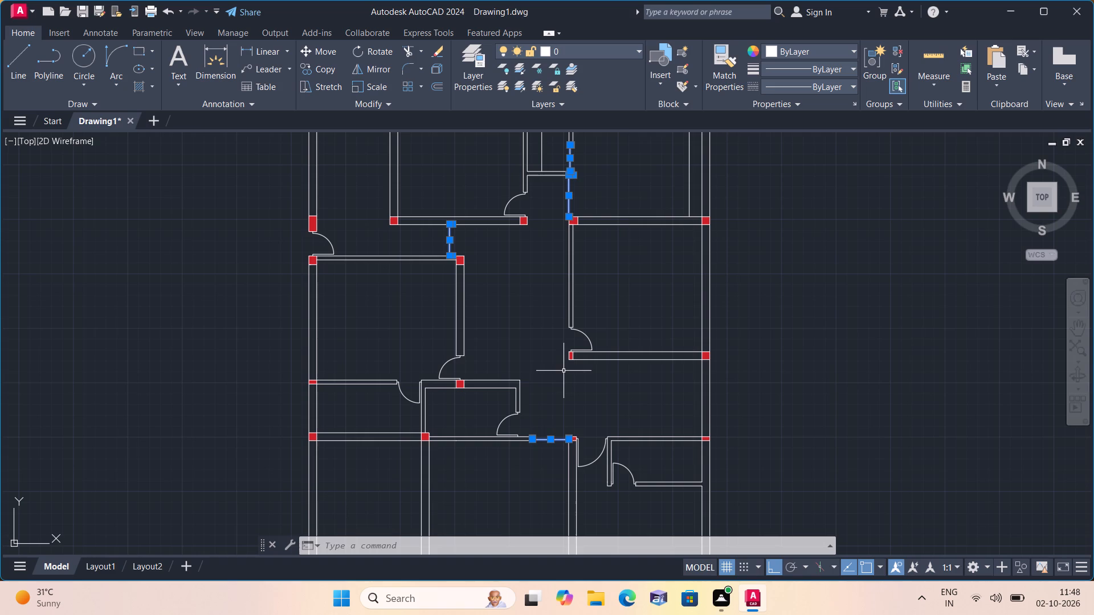
right_click(548, 297)
click(590, 557)
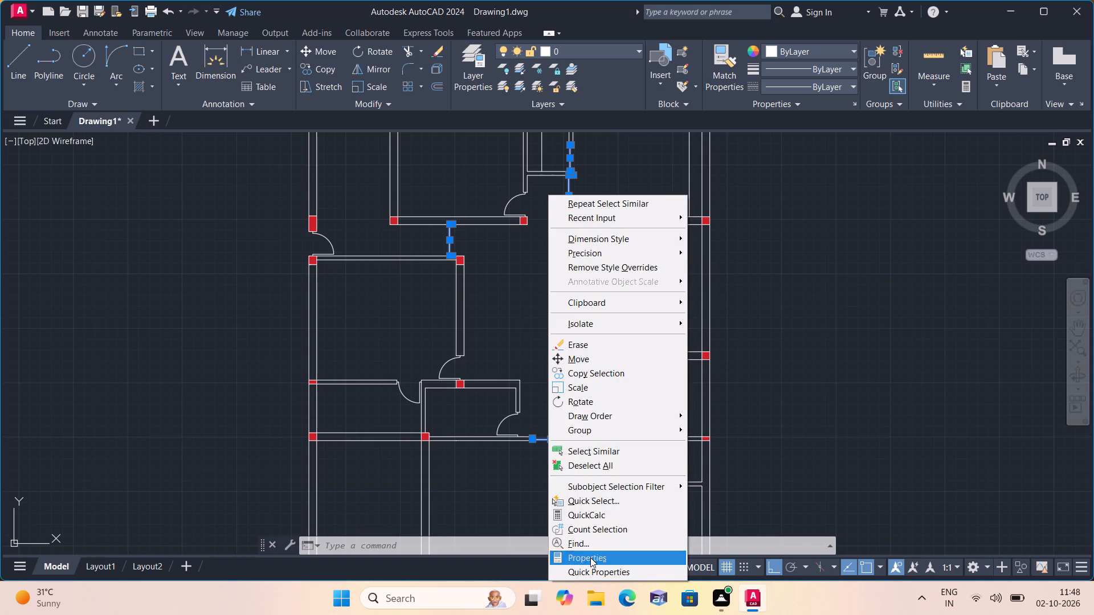
scroll(177, 230, down, 4)
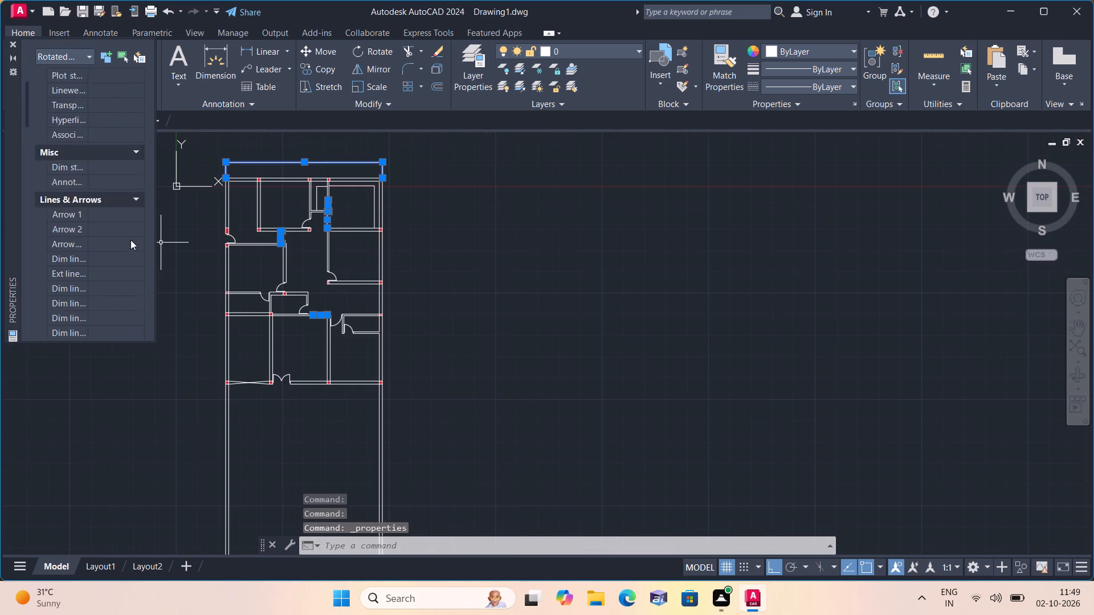
scroll(130, 240, down, 5)
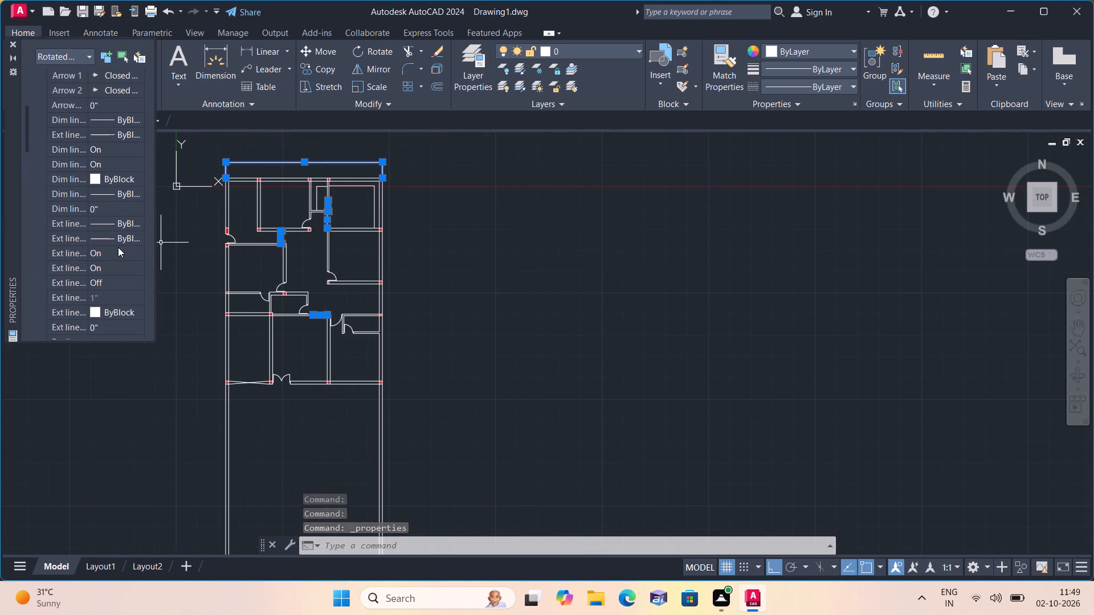
scroll(118, 247, down, 2)
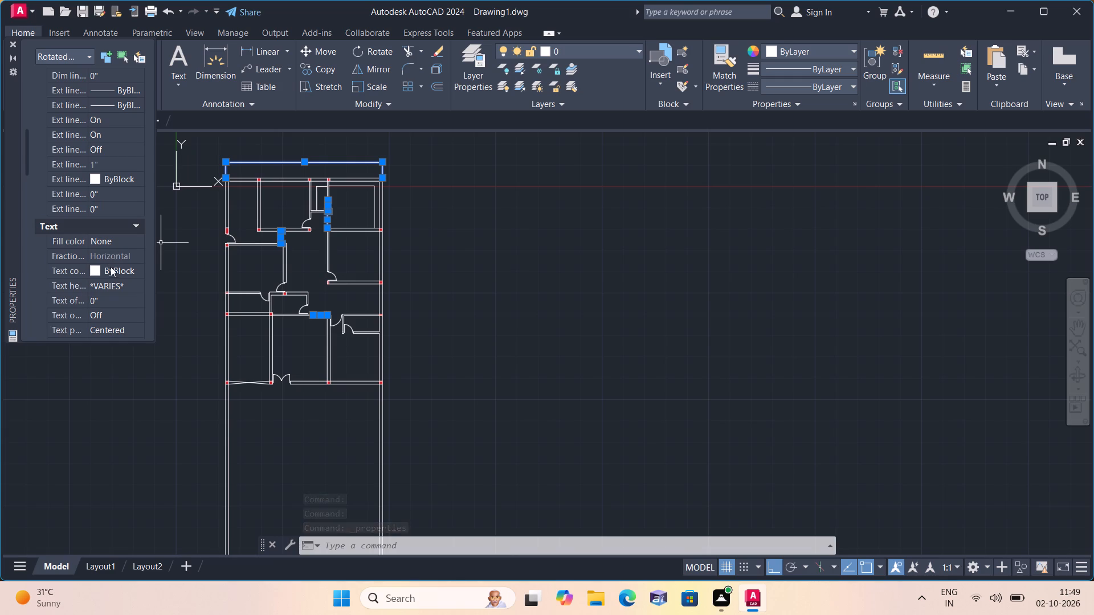
click(108, 284)
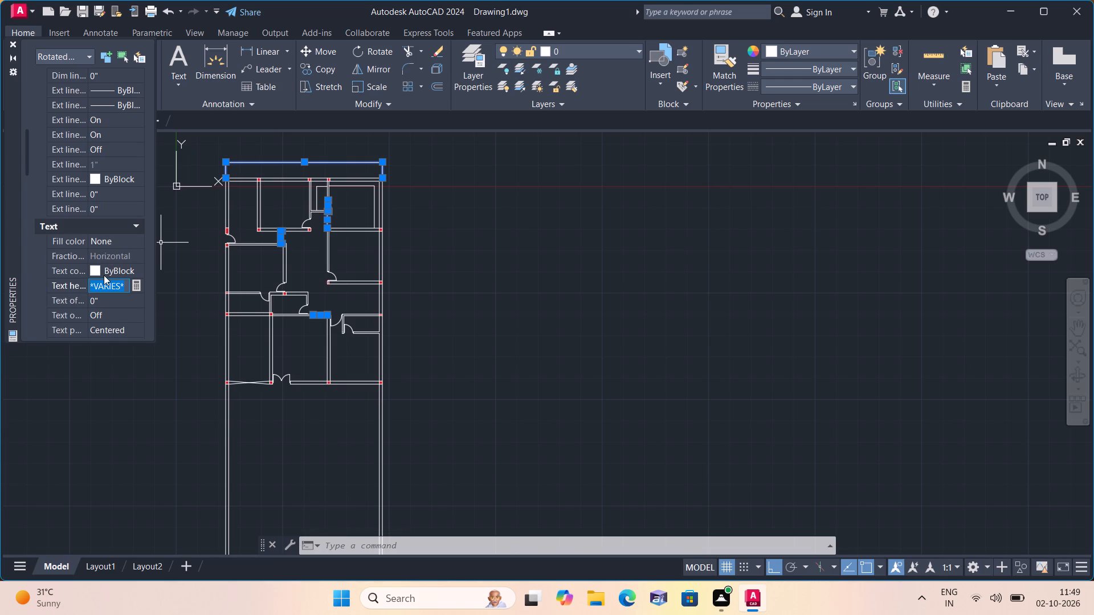
key(BackSpace)
text(6")
click(66, 341)
click(12, 47)
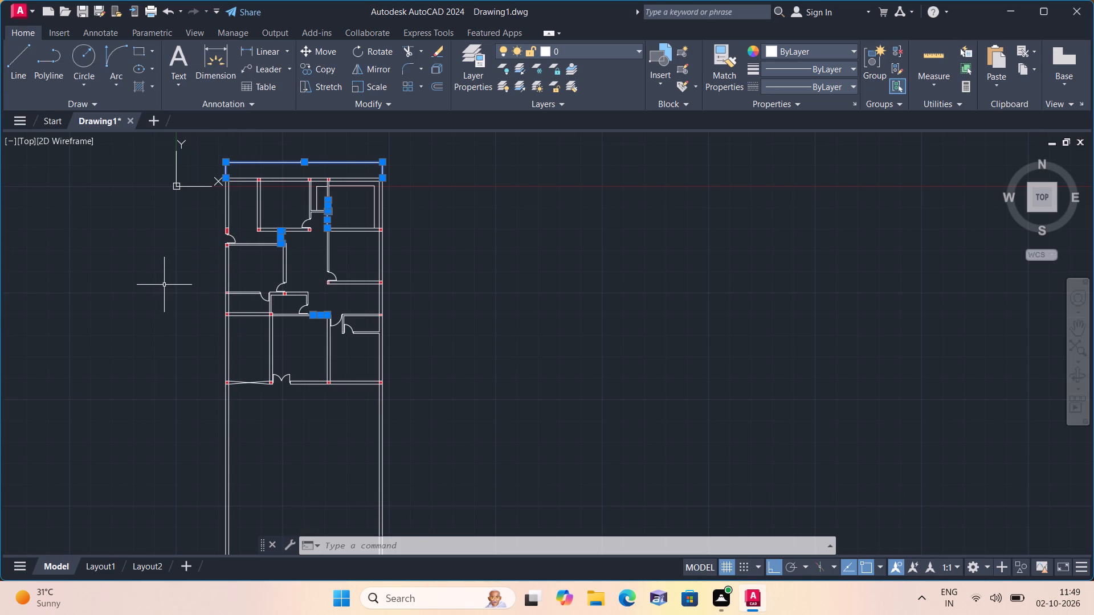
key(Escape)
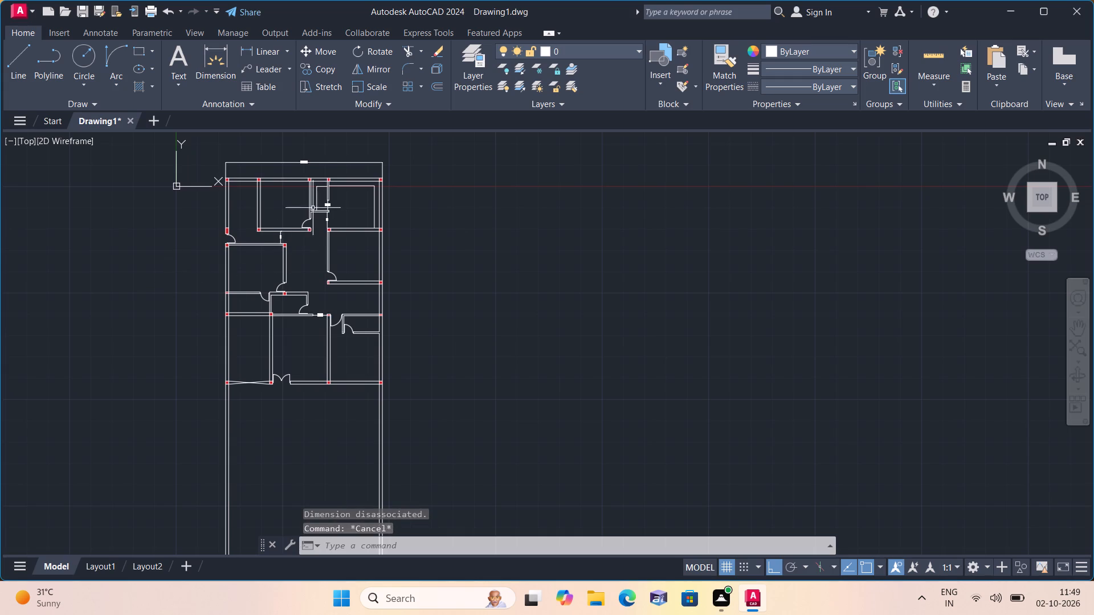
Override the text of the overall width dimension above the north wall with 38'.
scroll(325, 147, up, 1)
middle_drag(266, 166, 355, 247)
scroll(341, 255, up, 2)
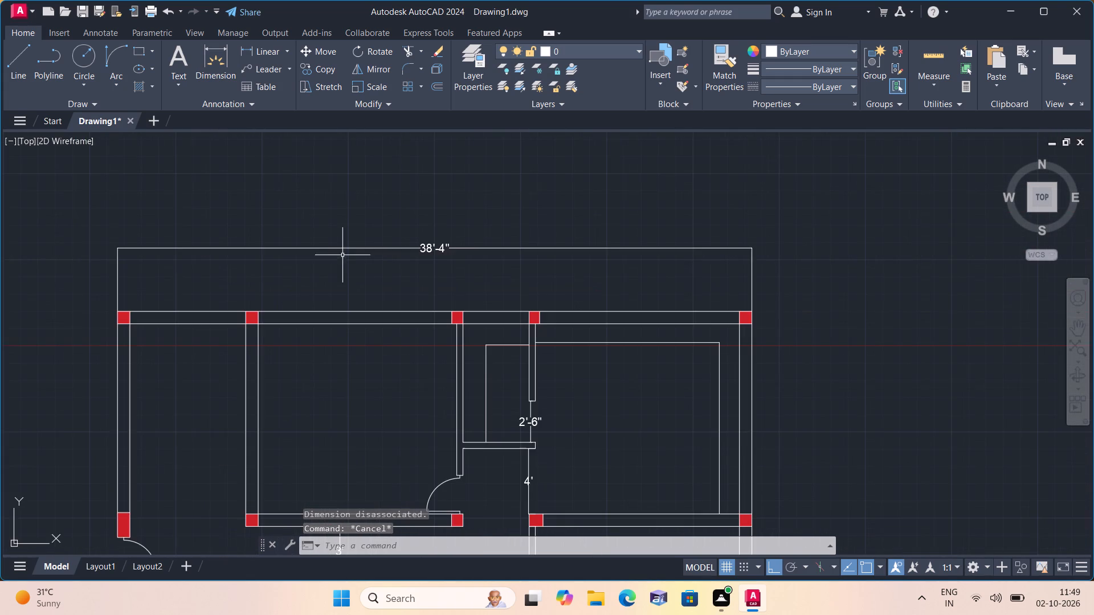
scroll(410, 256, up, 1)
triple_click(432, 249)
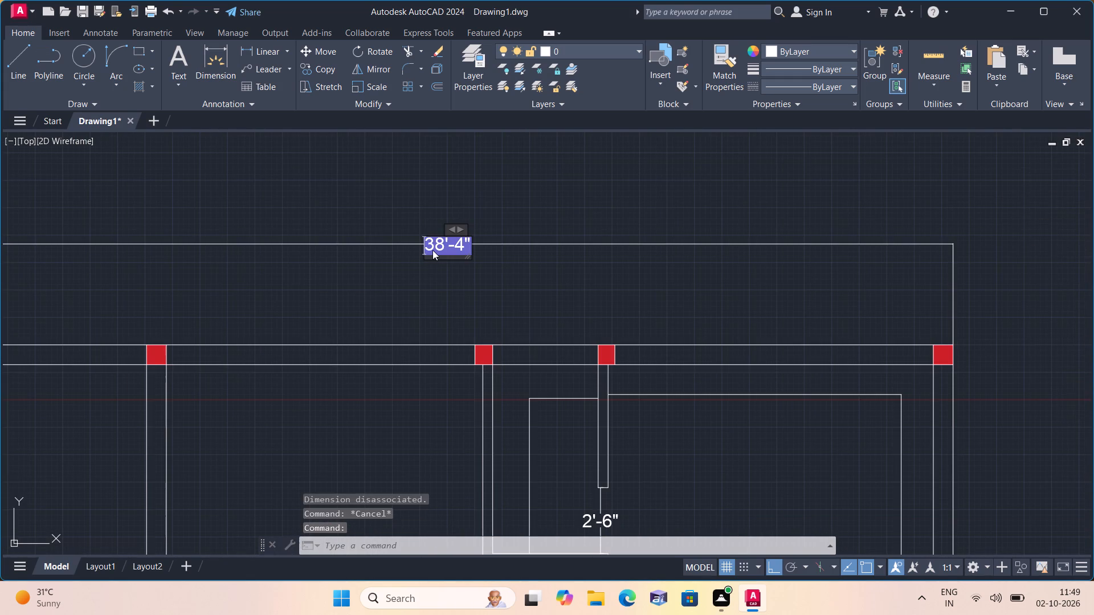
click(432, 250)
key(BackSpace)
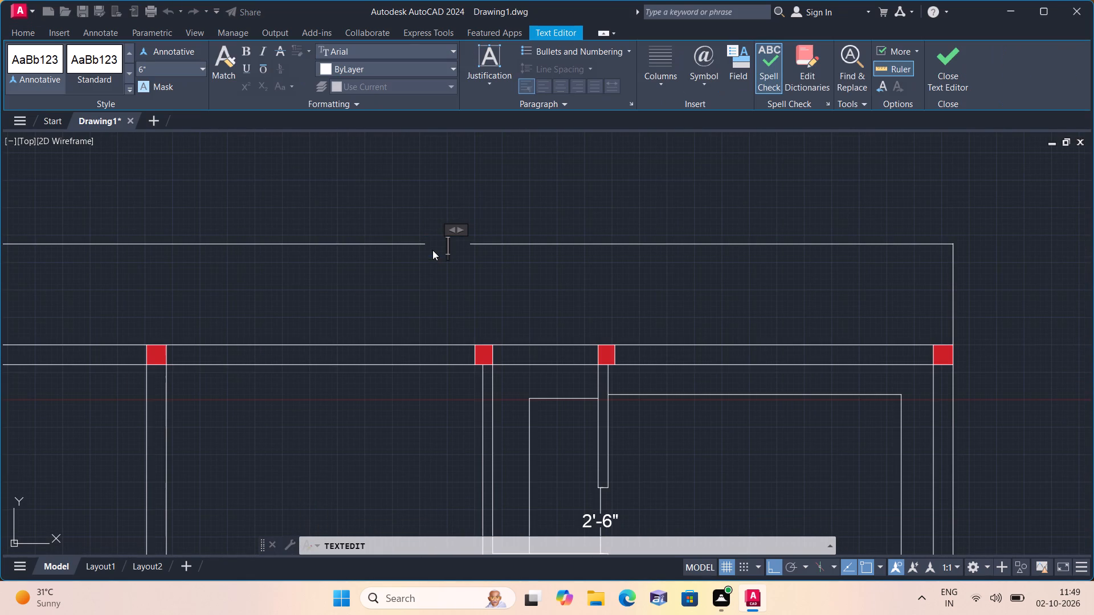
text(38')
click(418, 281)
Examine the dimension texts at the interior openings and the plan down to the south front wall.
scroll(394, 371, down, 1)
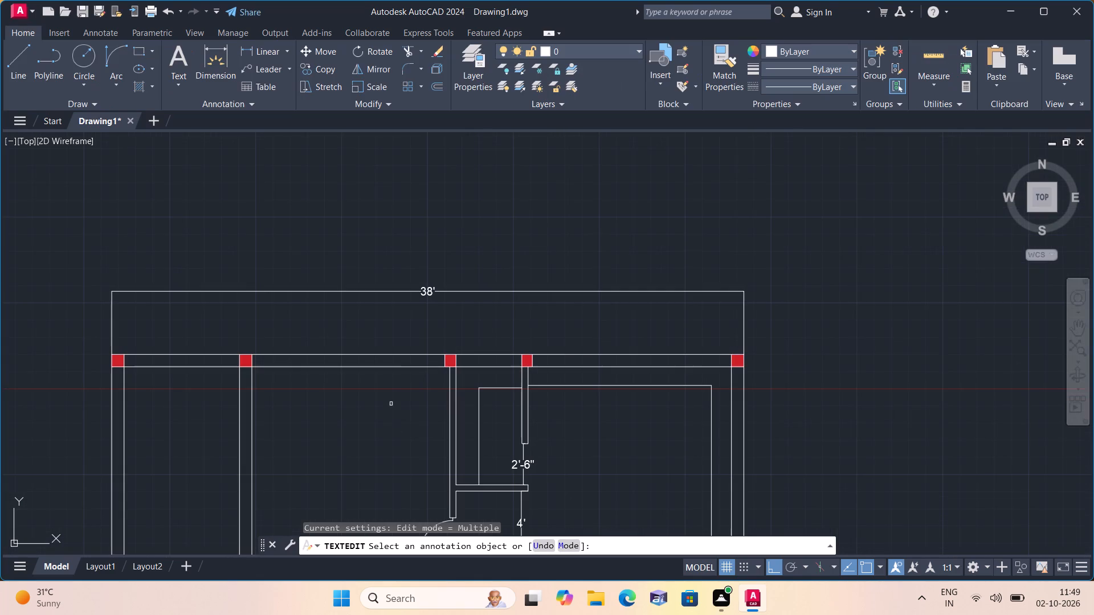
middle_drag(402, 444, 406, 322)
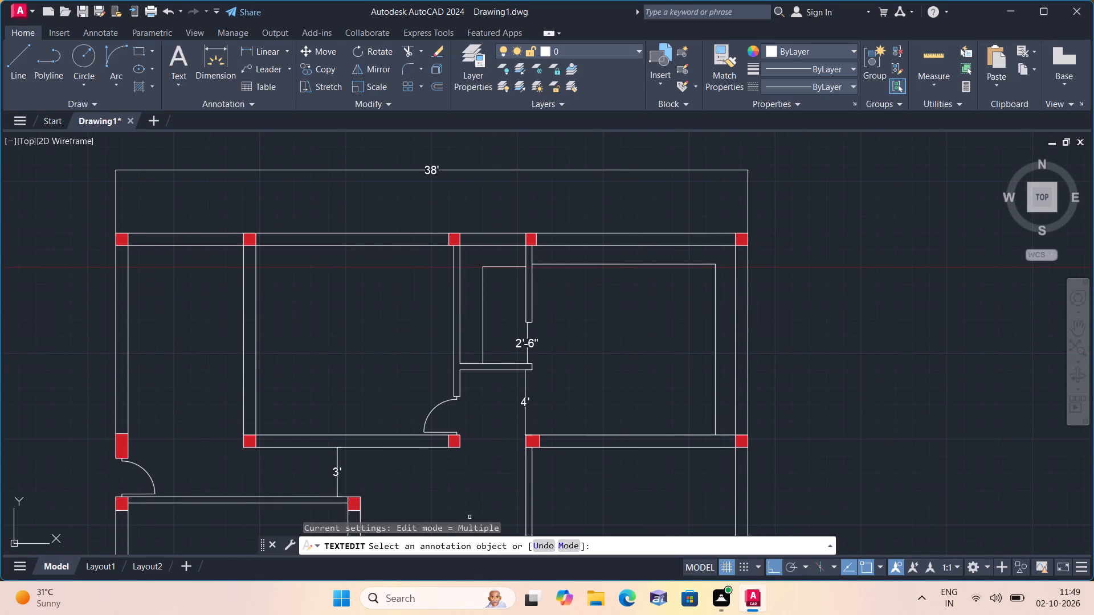
middle_drag(470, 517, 449, 356)
scroll(470, 517, down, 1)
scroll(447, 414, down, 1)
scroll(460, 462, up, 1)
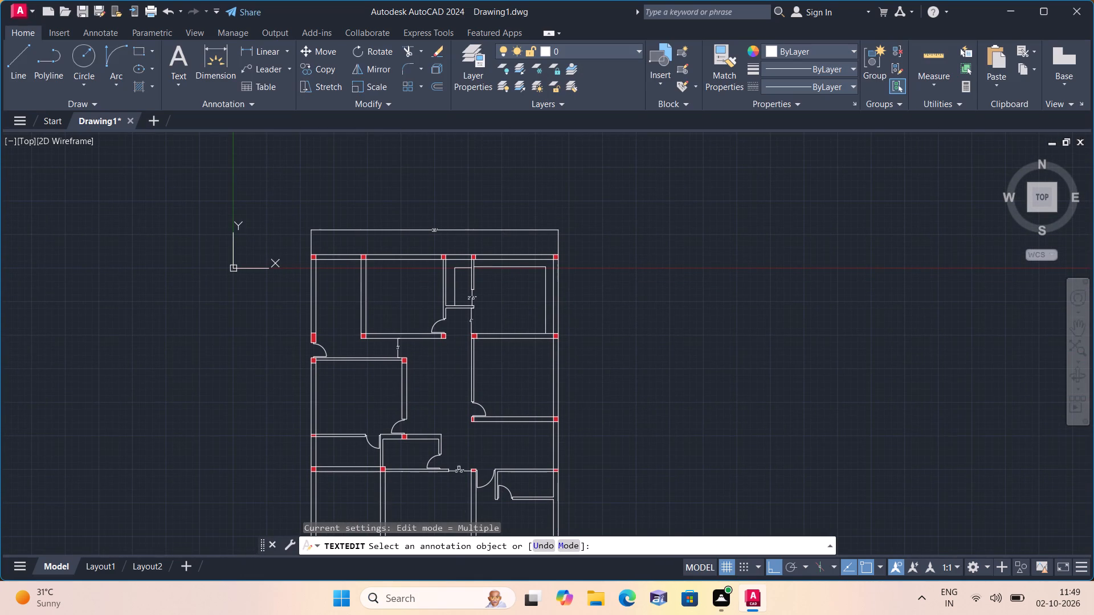
scroll(460, 462, up, 2)
middle_drag(434, 479, 508, 300)
scroll(512, 301, down, 2)
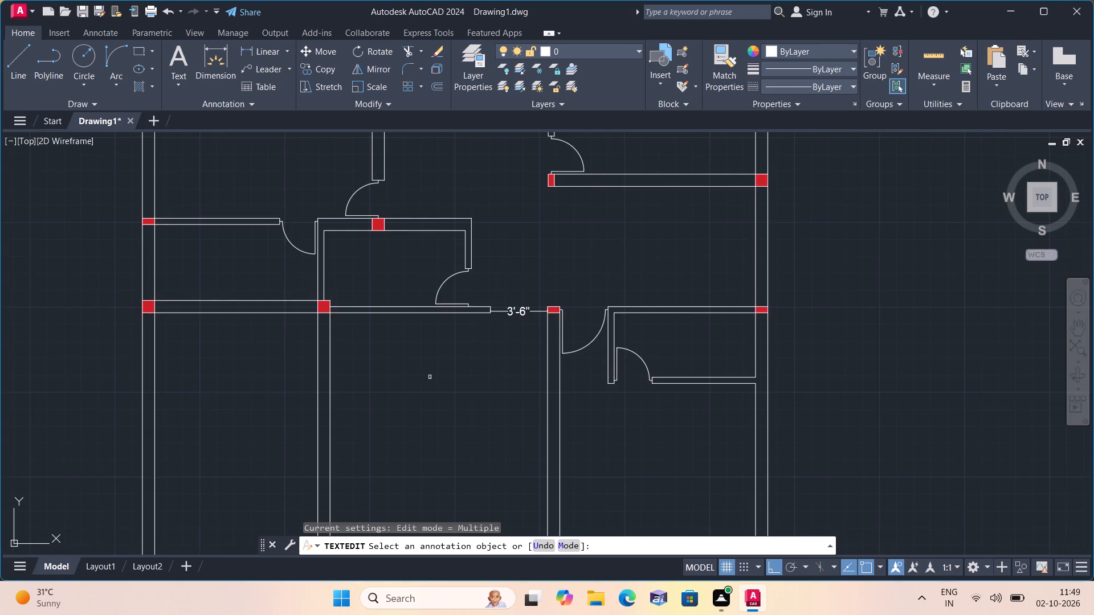
middle_drag(348, 422, 411, 358)
scroll(425, 350, down, 1)
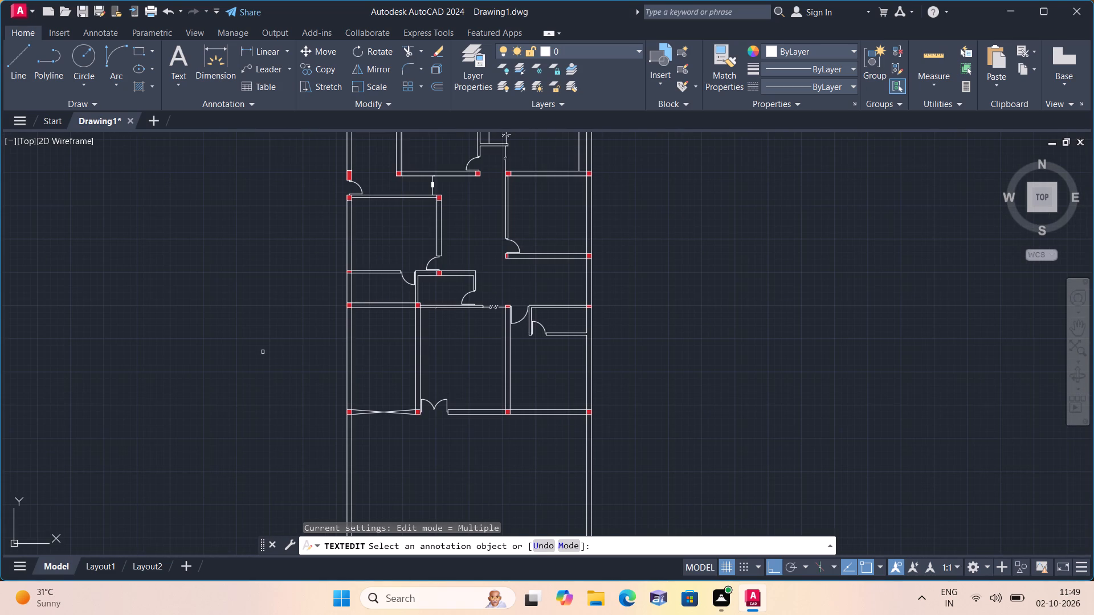
key(Escape)
Add a linear dimension between the two western columns of the south front wall, just below the crossed opening.
click(269, 49)
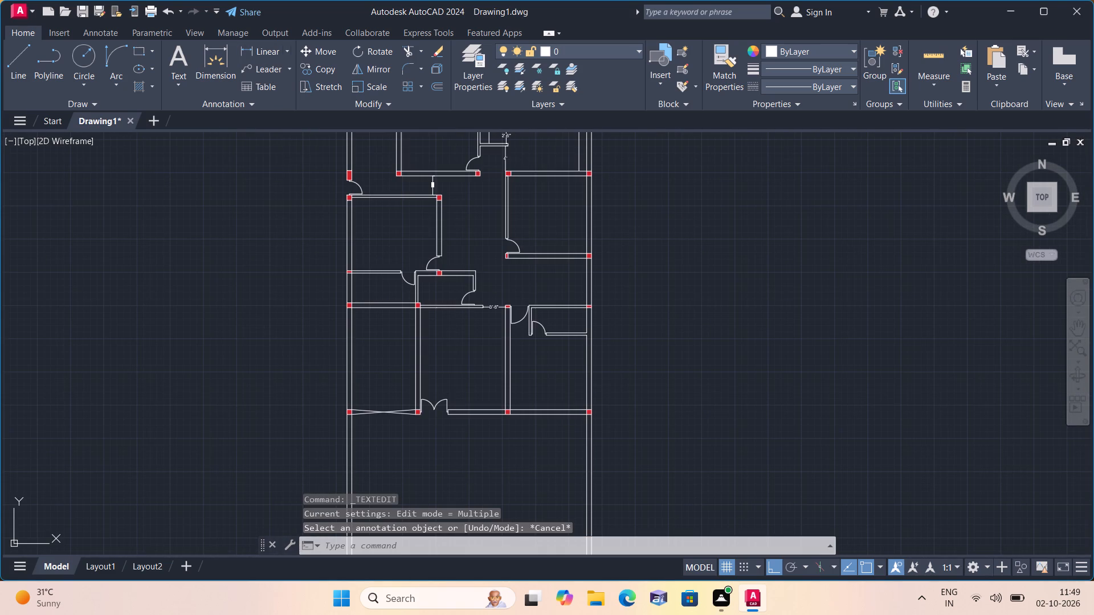
scroll(368, 515, up, 3)
middle_drag(344, 341, 349, 587)
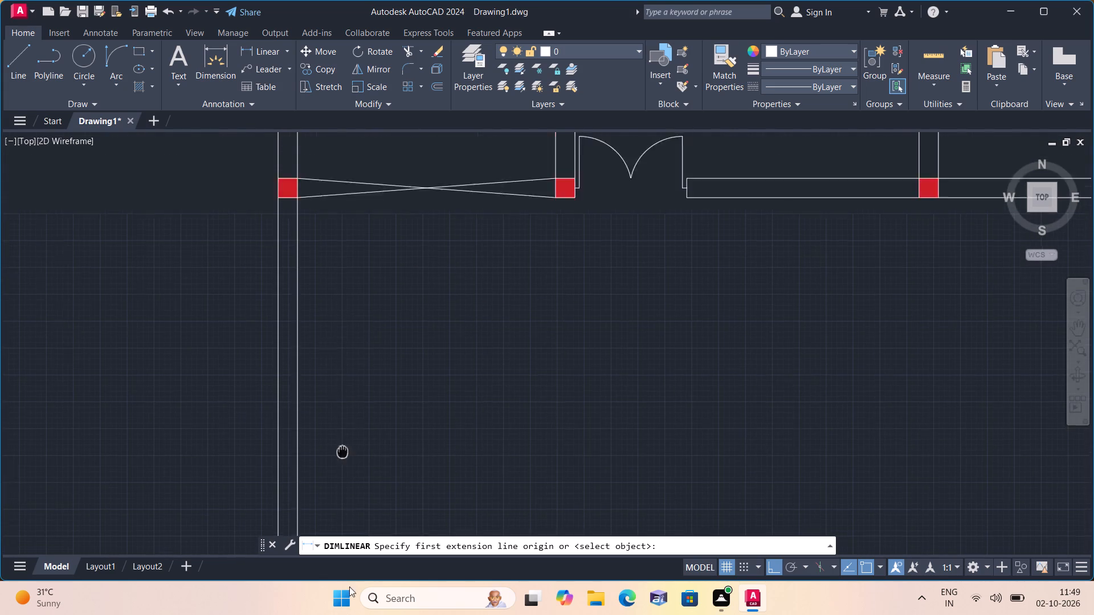
middle_drag(349, 587, 349, 581)
scroll(352, 598, down, 1)
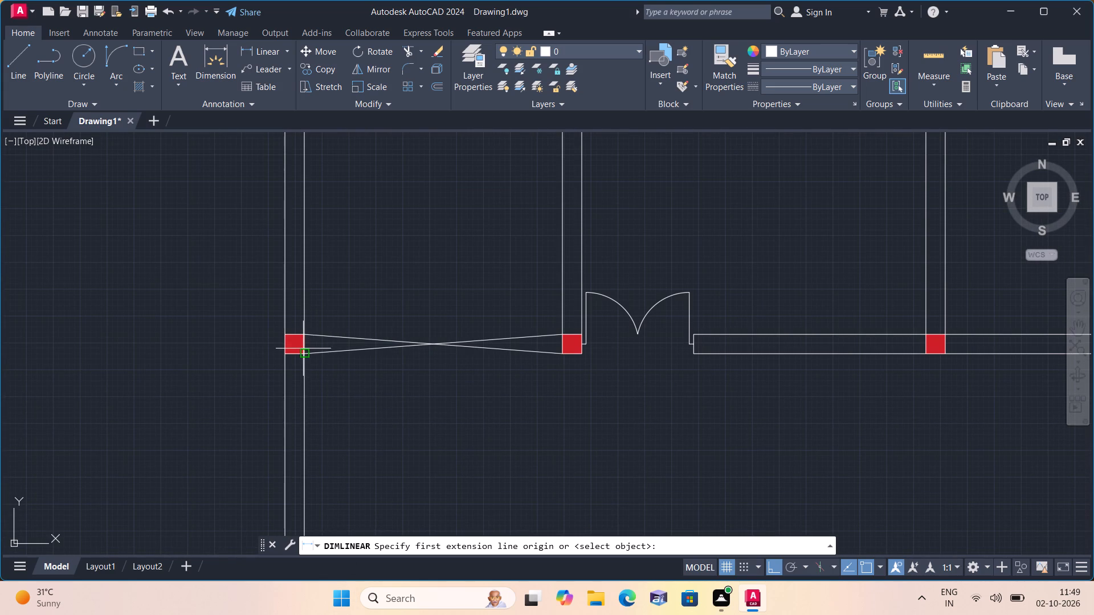
click(303, 356)
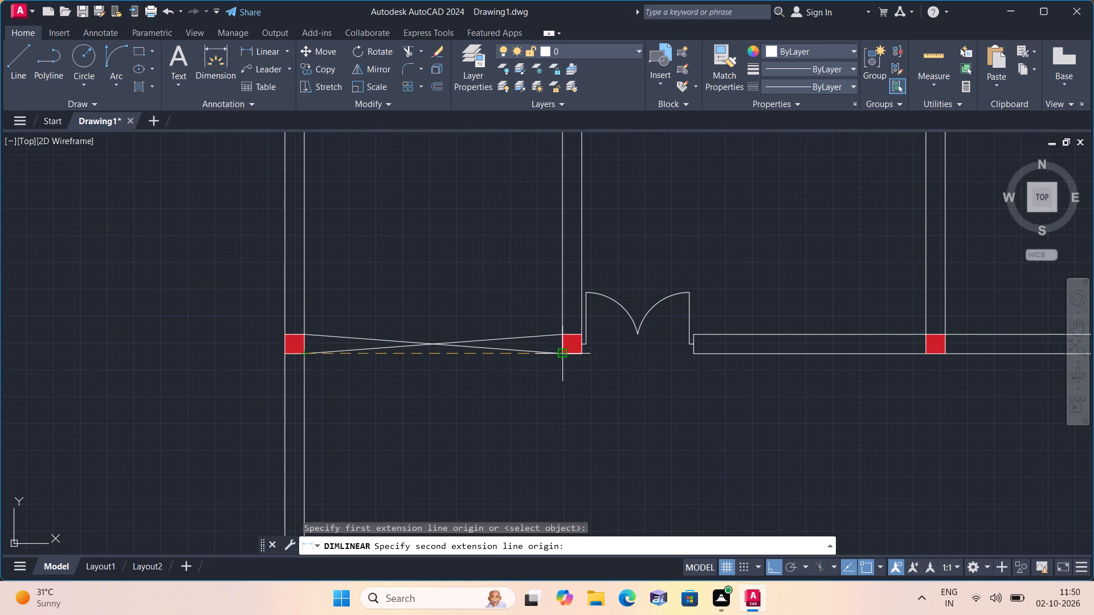
click(564, 354)
click(487, 360)
Set the text height of the new dimension below the crossed opening in the south front wall to 6".
scroll(477, 365, down, 1)
middle_drag(478, 367, 479, 371)
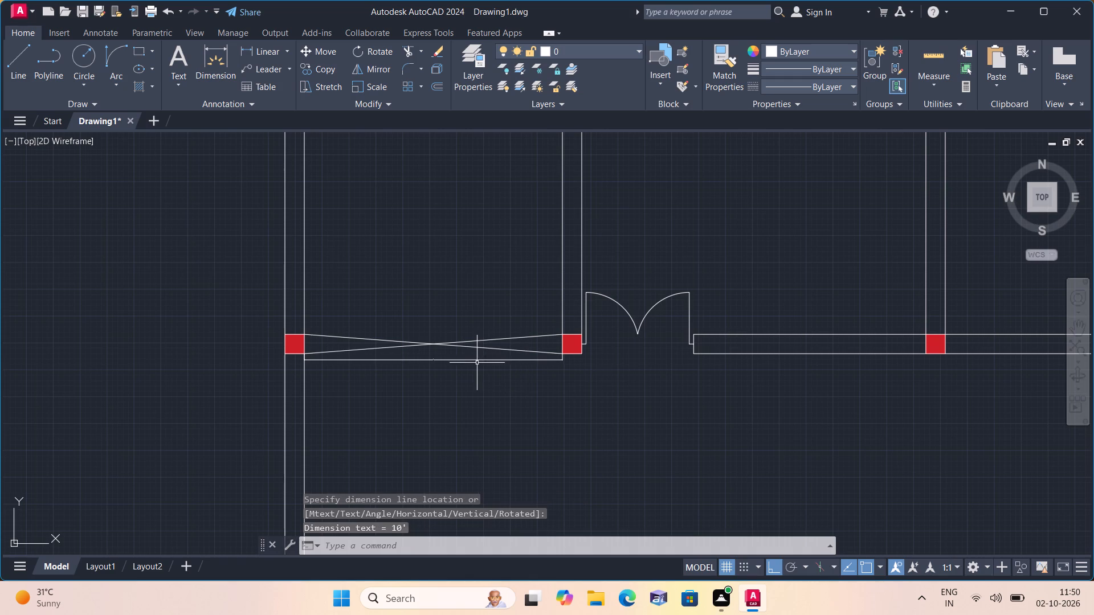
middle_drag(479, 371, 495, 414)
scroll(495, 414, down, 1)
scroll(480, 417, up, 1)
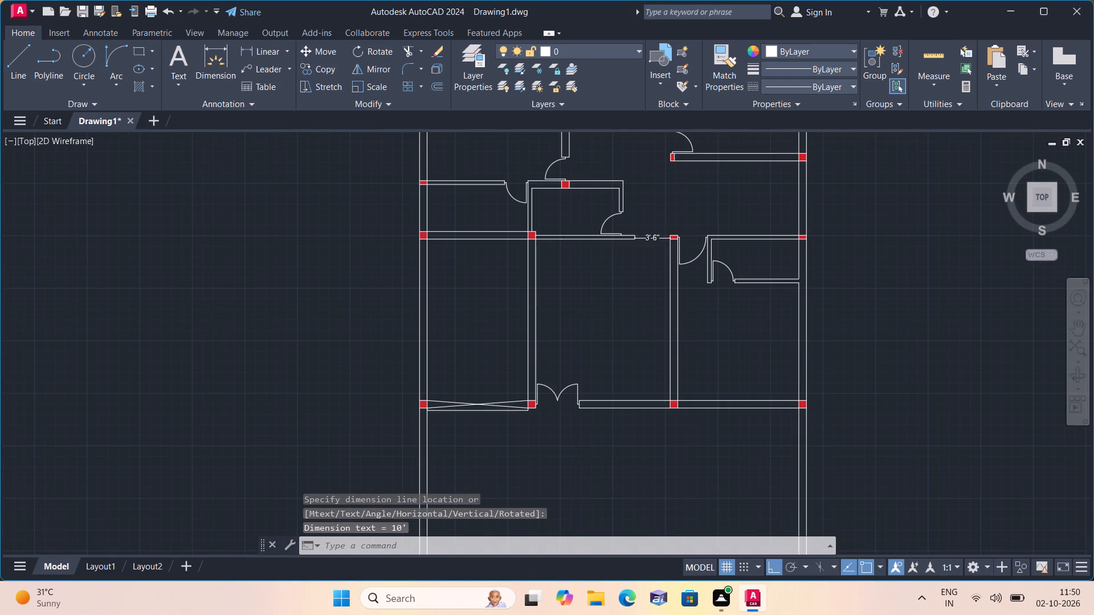
click(480, 417)
click(474, 405)
right_click(472, 437)
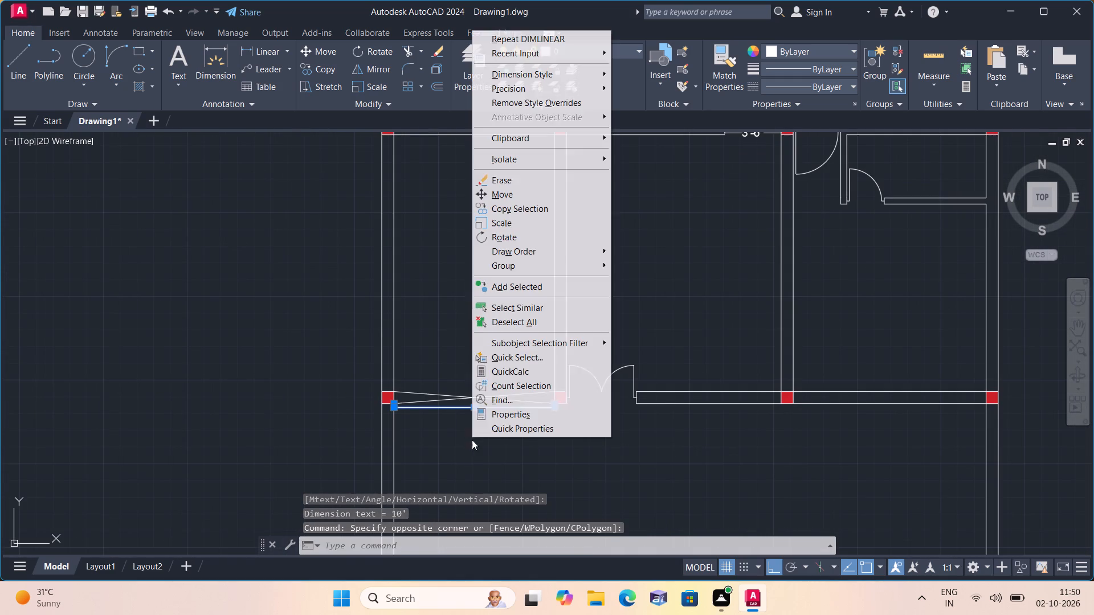
click(511, 406)
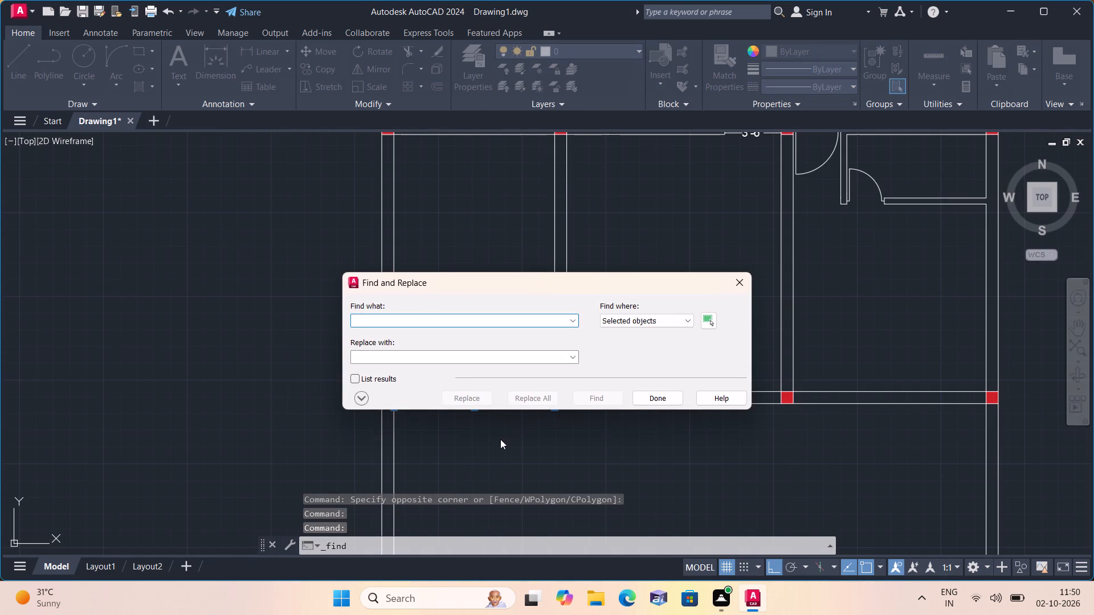
click(741, 286)
right_click(462, 452)
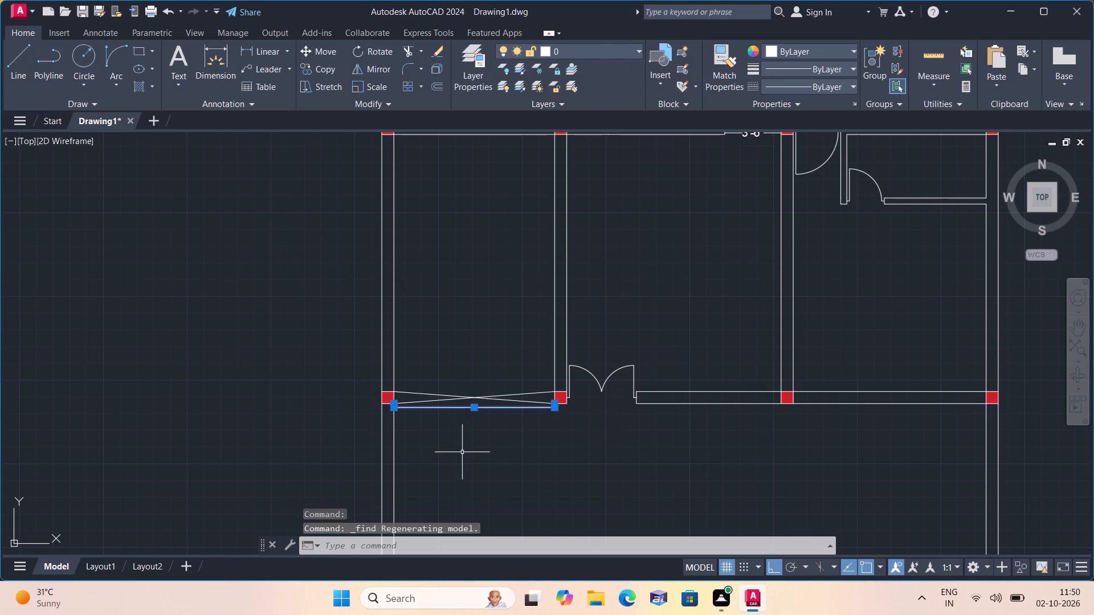
click(496, 433)
scroll(237, 361, down, 2)
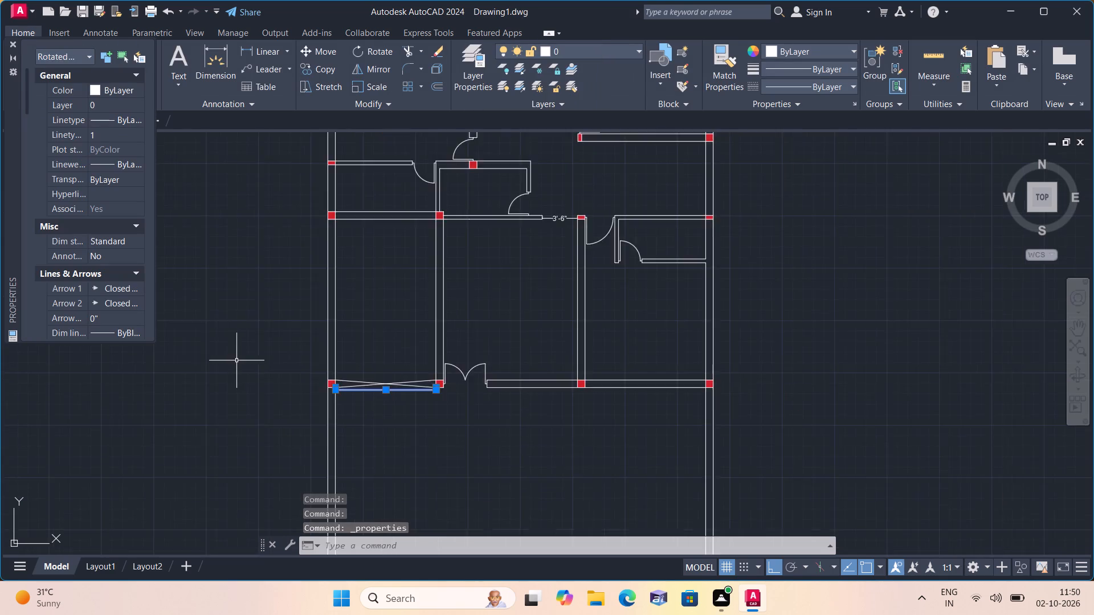
scroll(100, 282, down, 5)
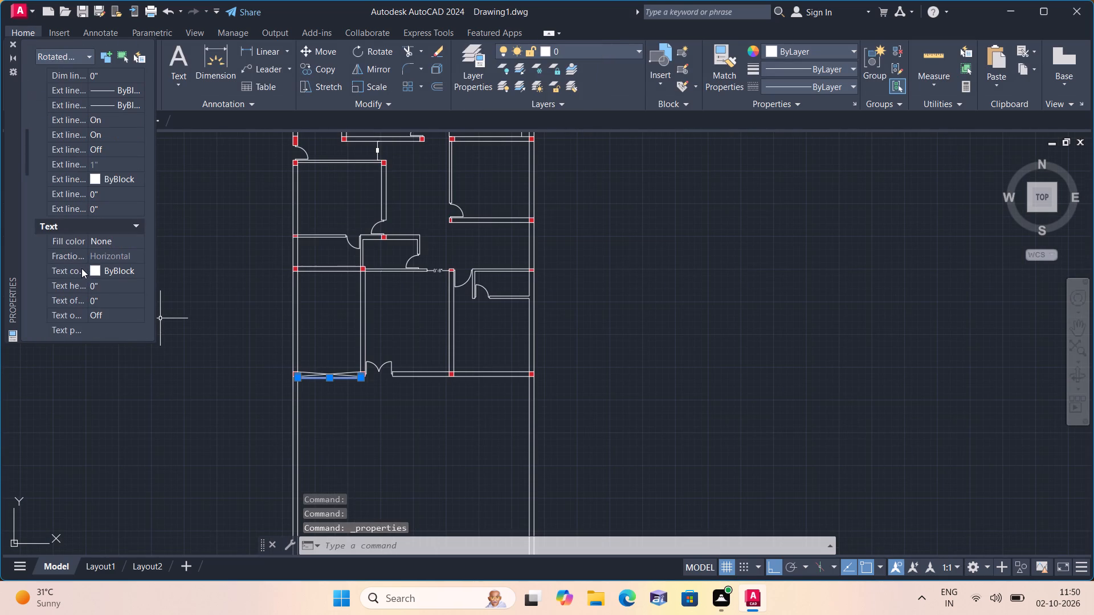
click(111, 286)
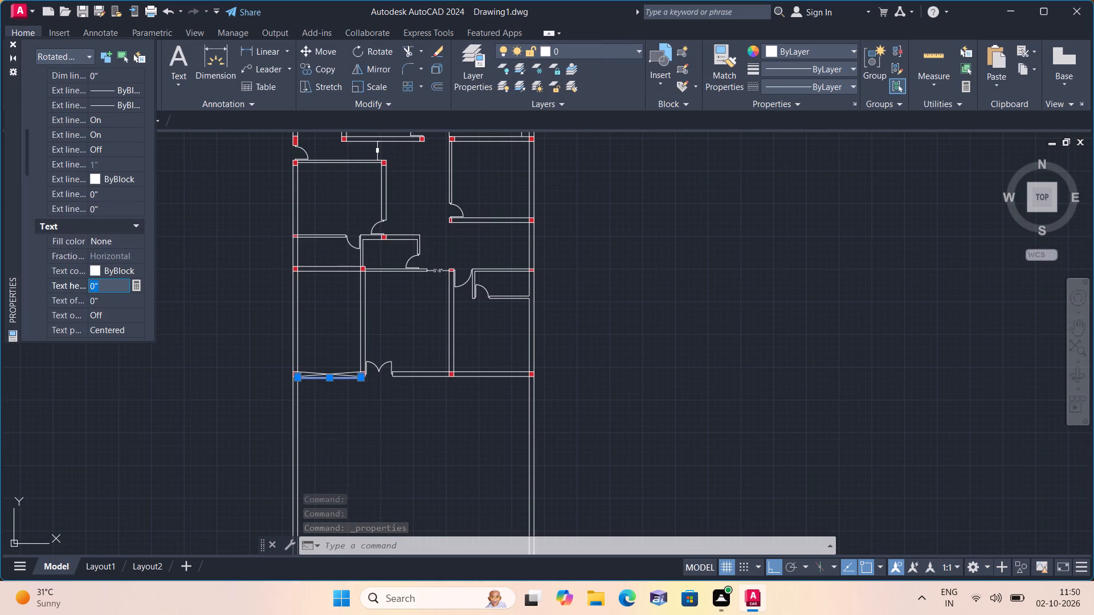
key(BackSpace)
key(6)
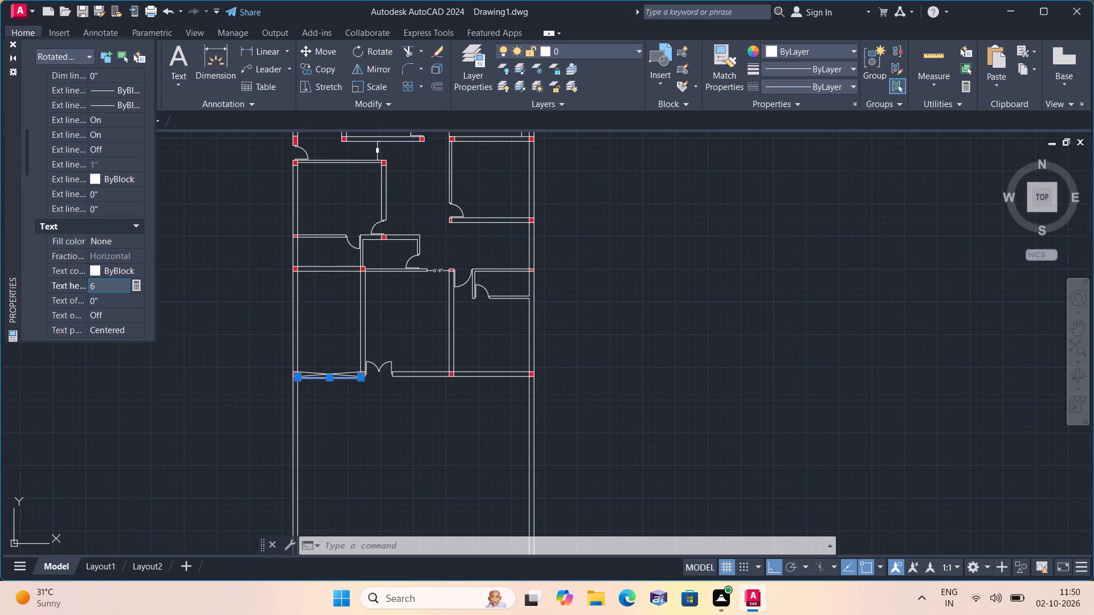
key(shift+quotedbl)
click(206, 163)
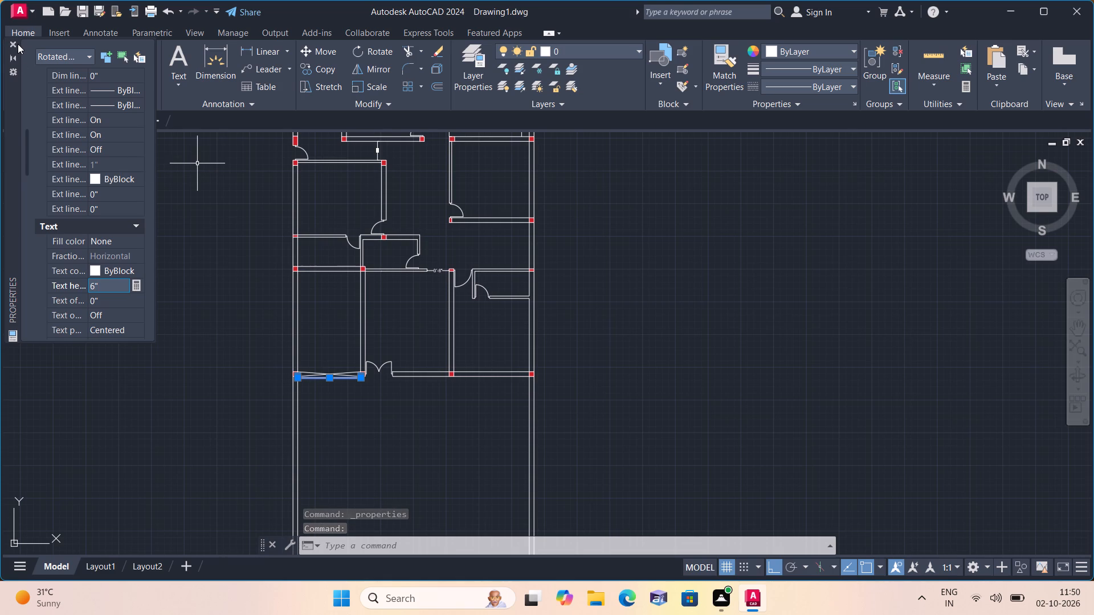
click(18, 44)
key(Escape)
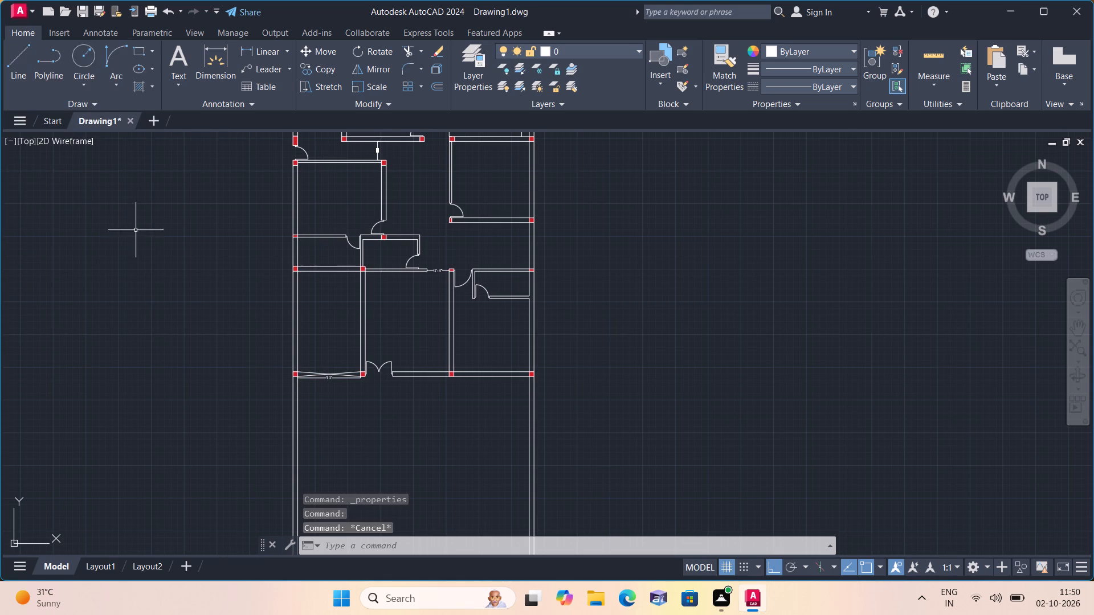
Offset the outer line of the south front wall, east of the double door, 5'2" to the south.
scroll(287, 348, up, 3)
scroll(286, 355, down, 3)
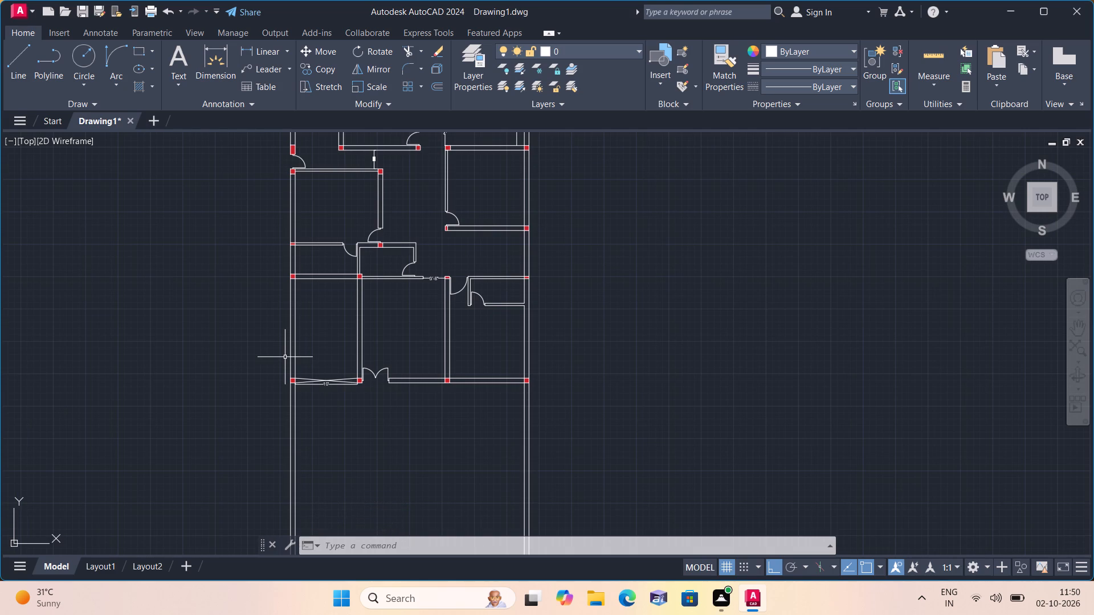
scroll(285, 357, down, 2)
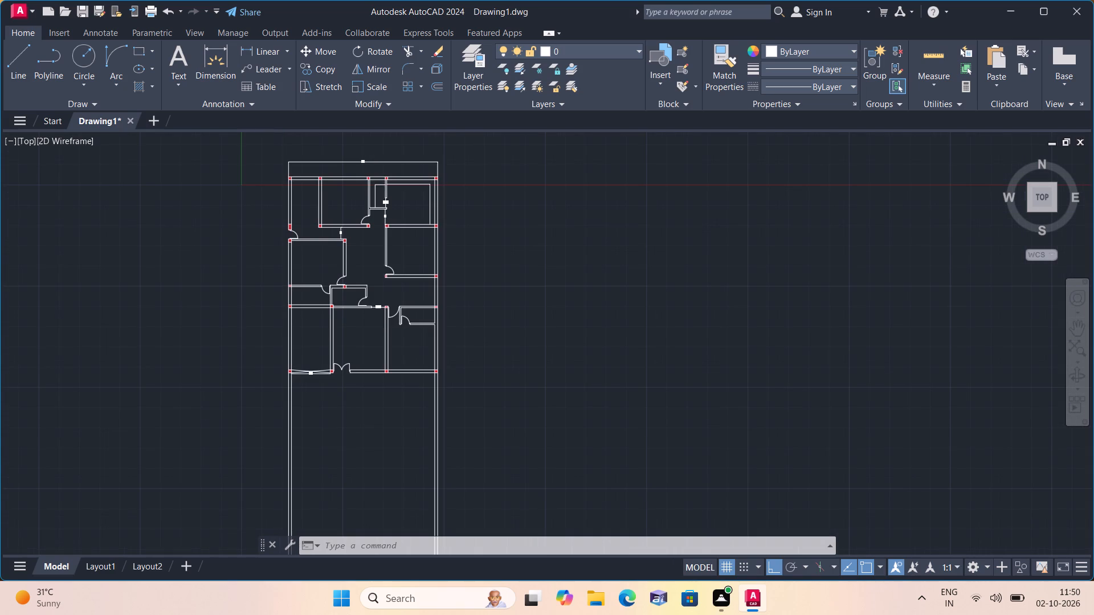
scroll(312, 370, up, 2)
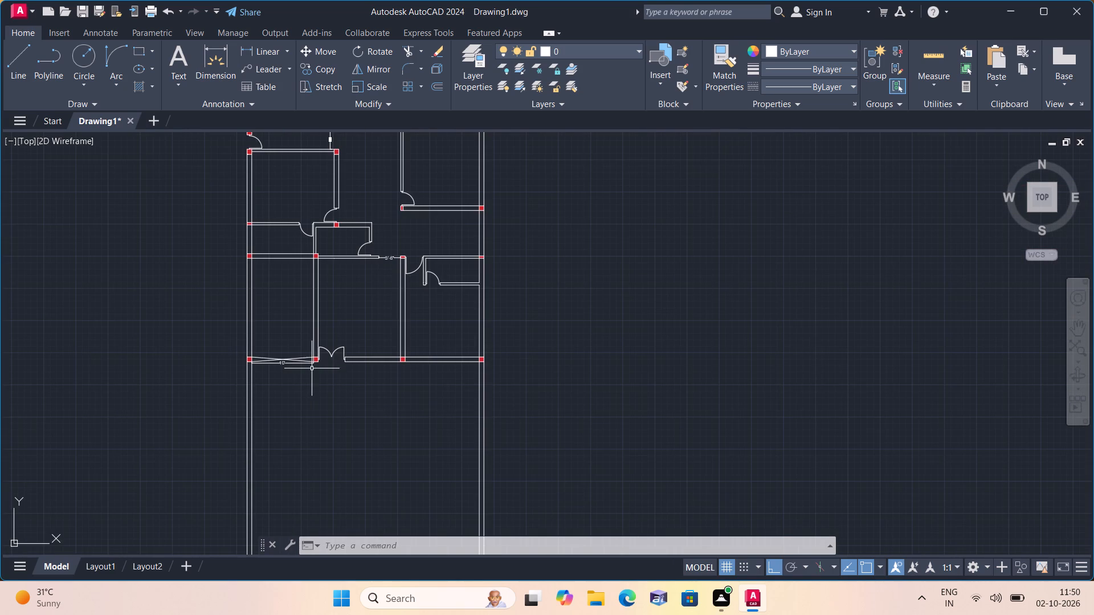
middle_click(307, 363)
scroll(305, 362, down, 1)
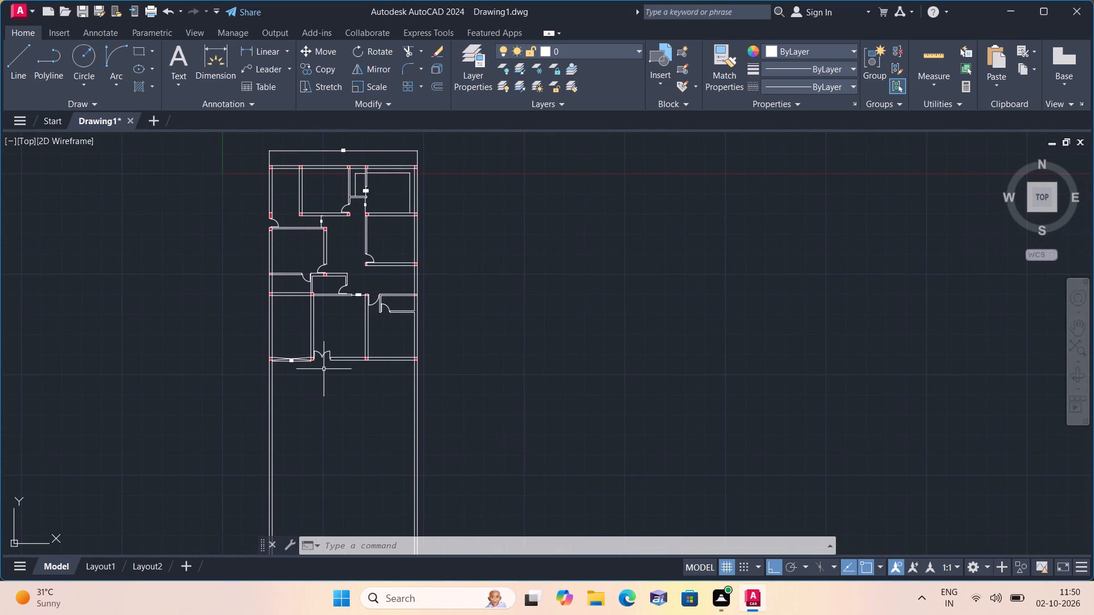
key(o)
text(ff)
key(space)
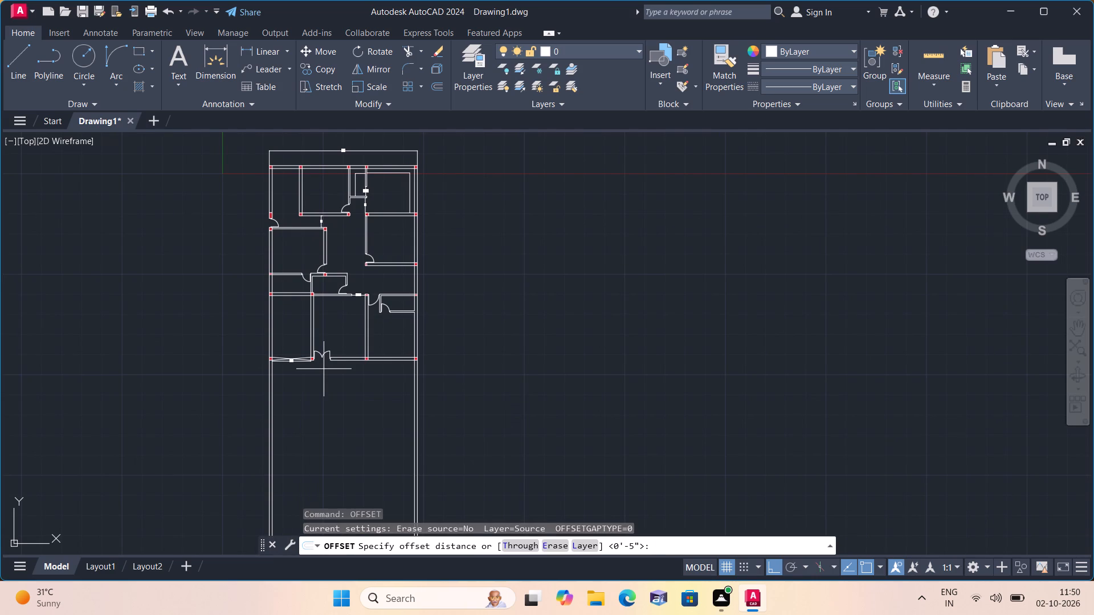
text(5'2)
key(shift+quotedbl)
key(space)
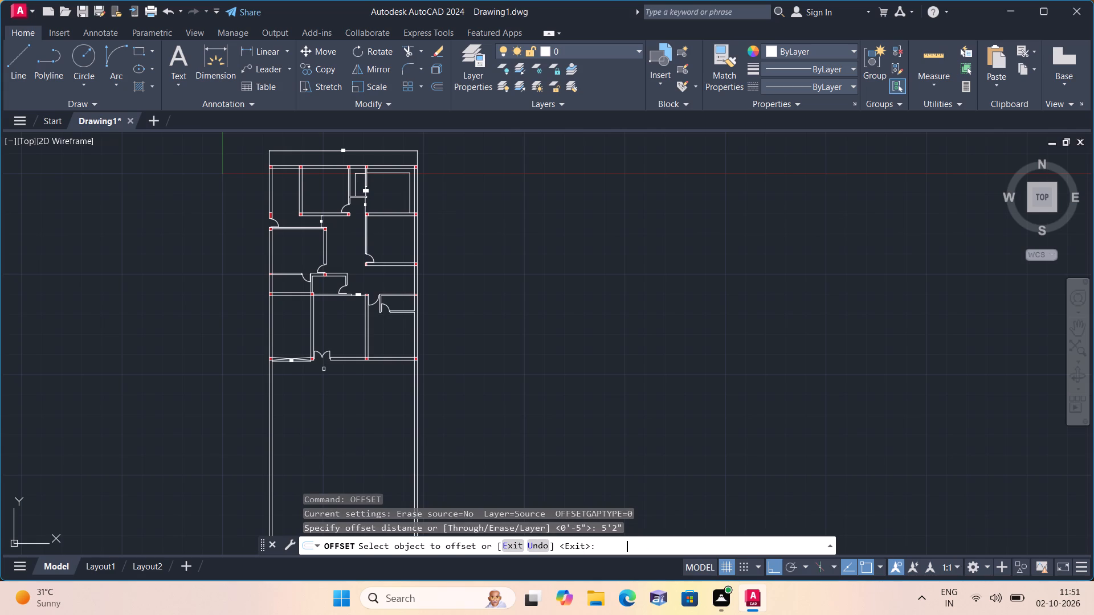
scroll(320, 375, up, 2)
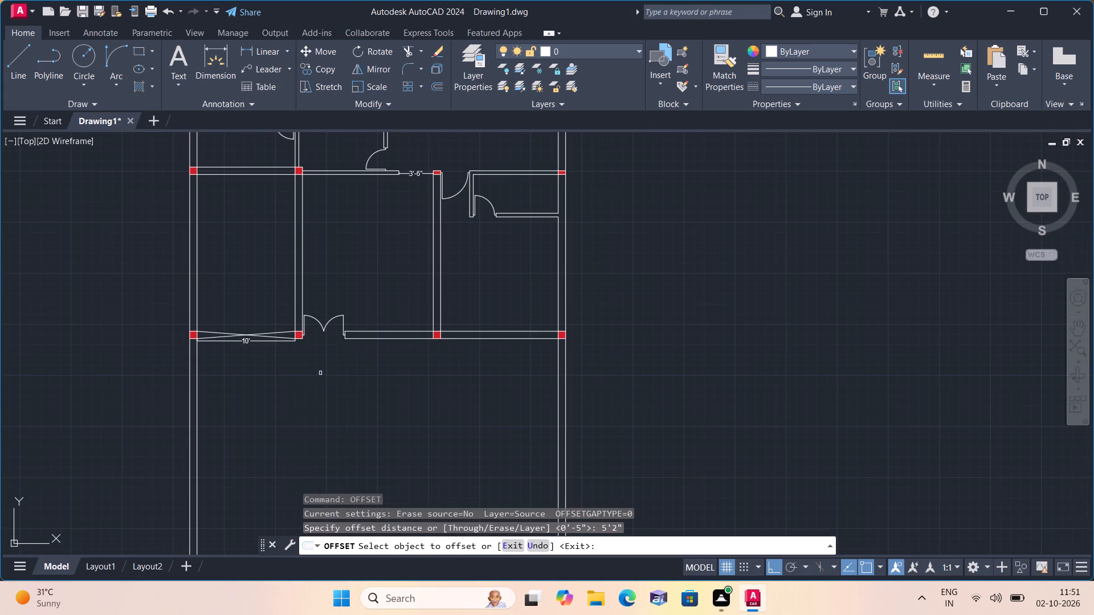
click(364, 334)
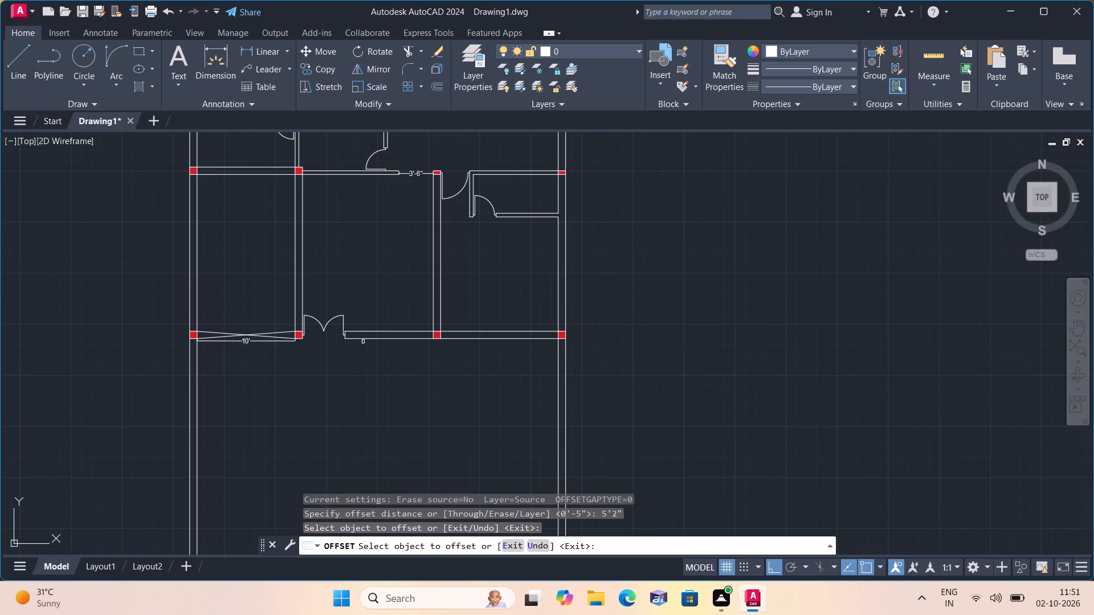
click(362, 338)
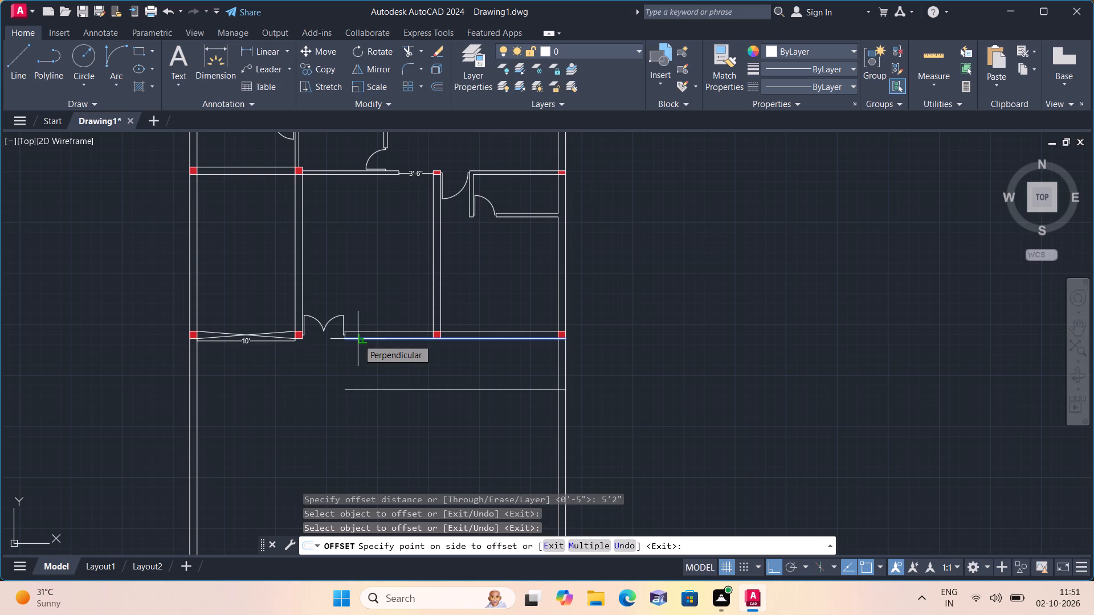
click(284, 421)
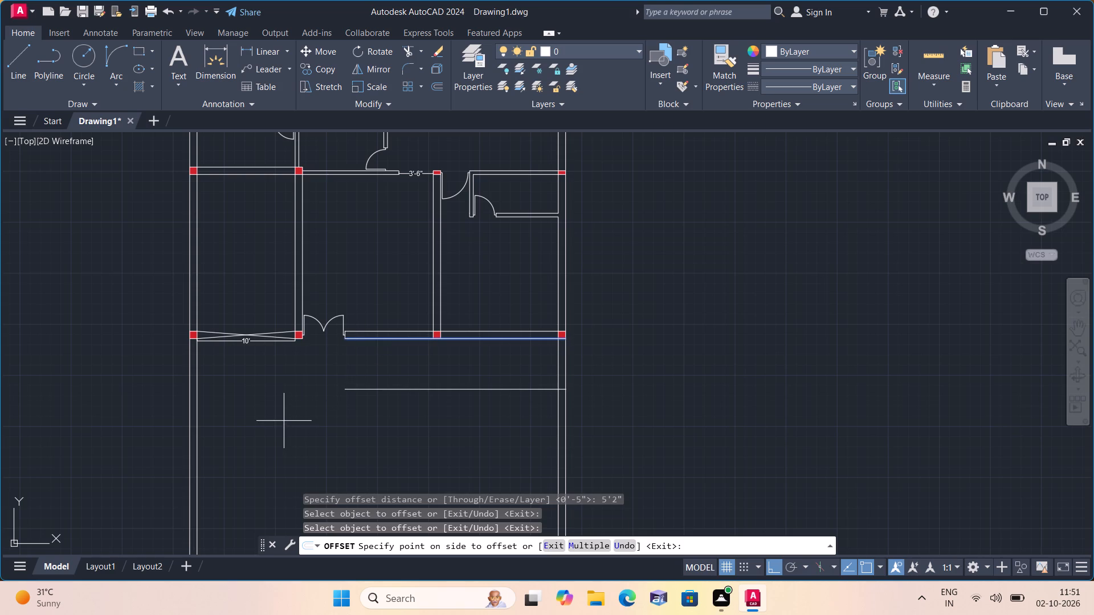
click(284, 420)
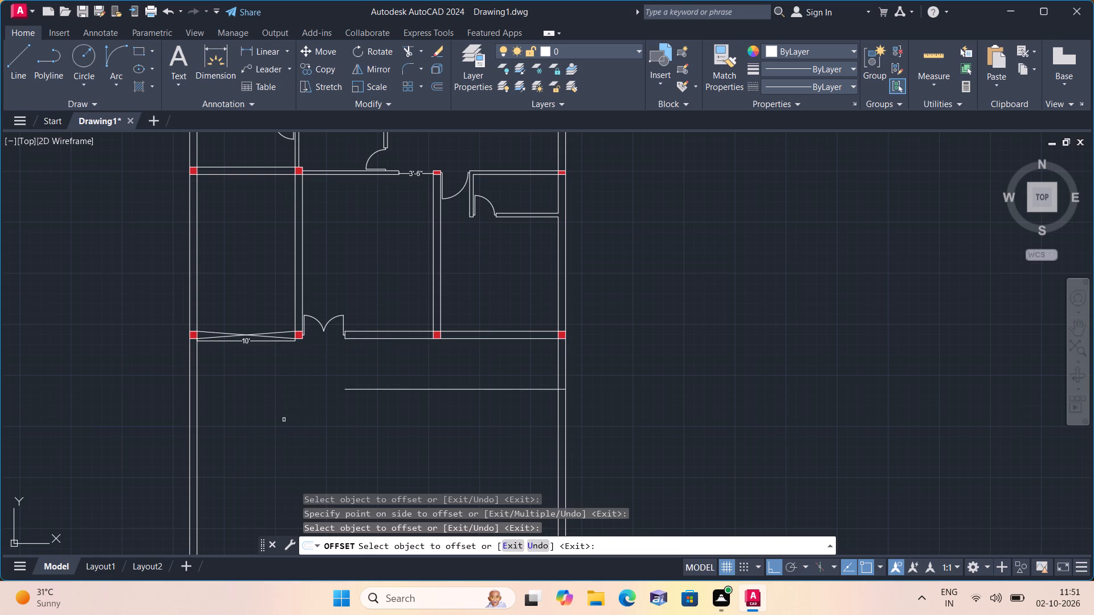
key(space)
Offset the new line south of the front wall by 9" further south to form a wall thickness.
key(space)
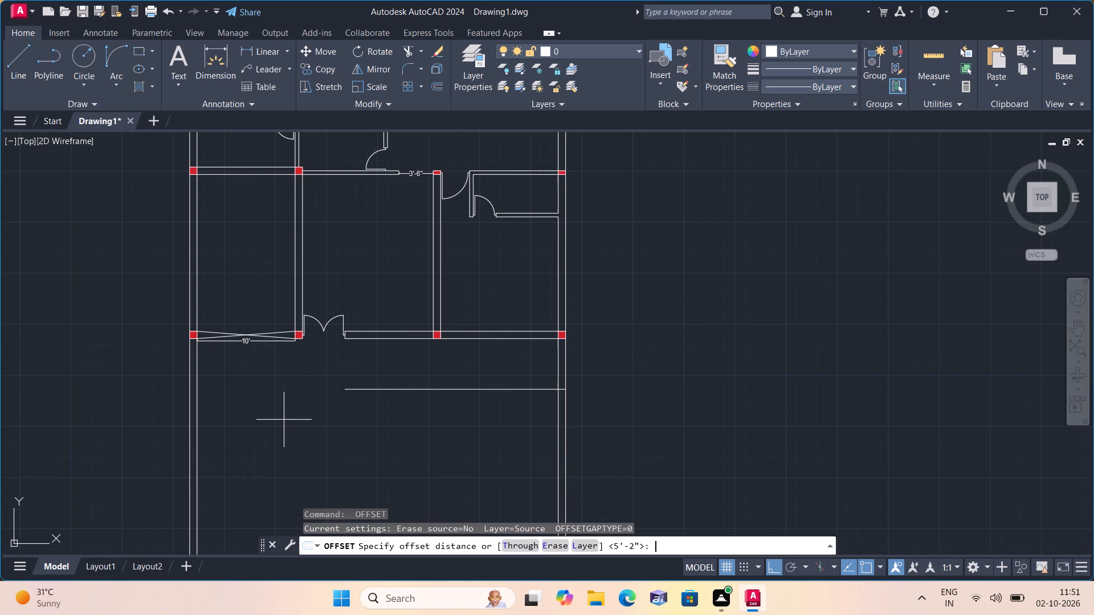
key(9)
key(shift+quotedbl)
key(space)
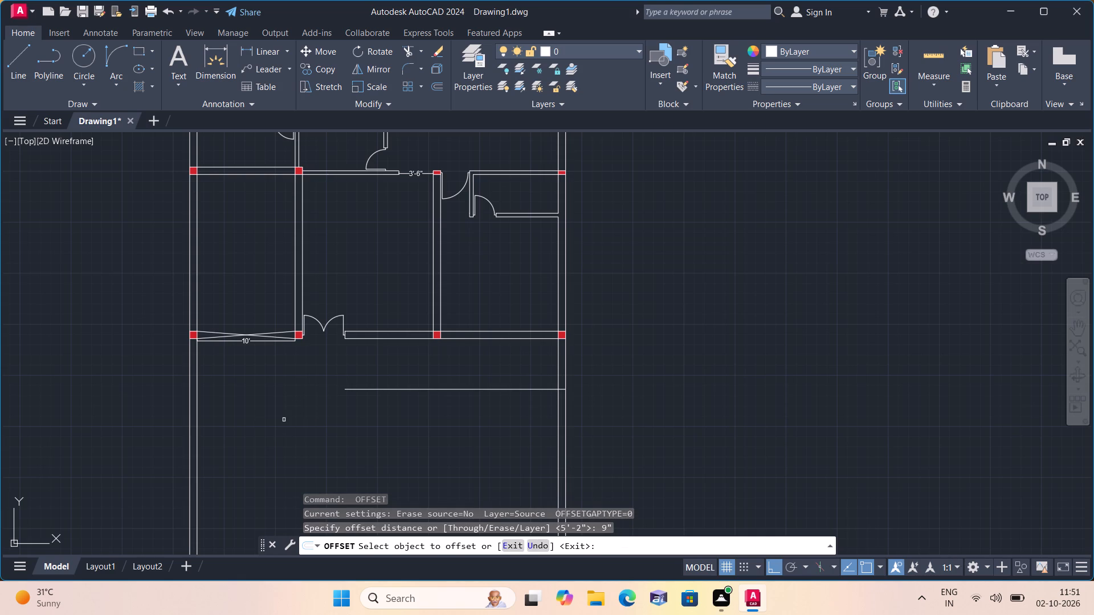
click(361, 390)
click(356, 427)
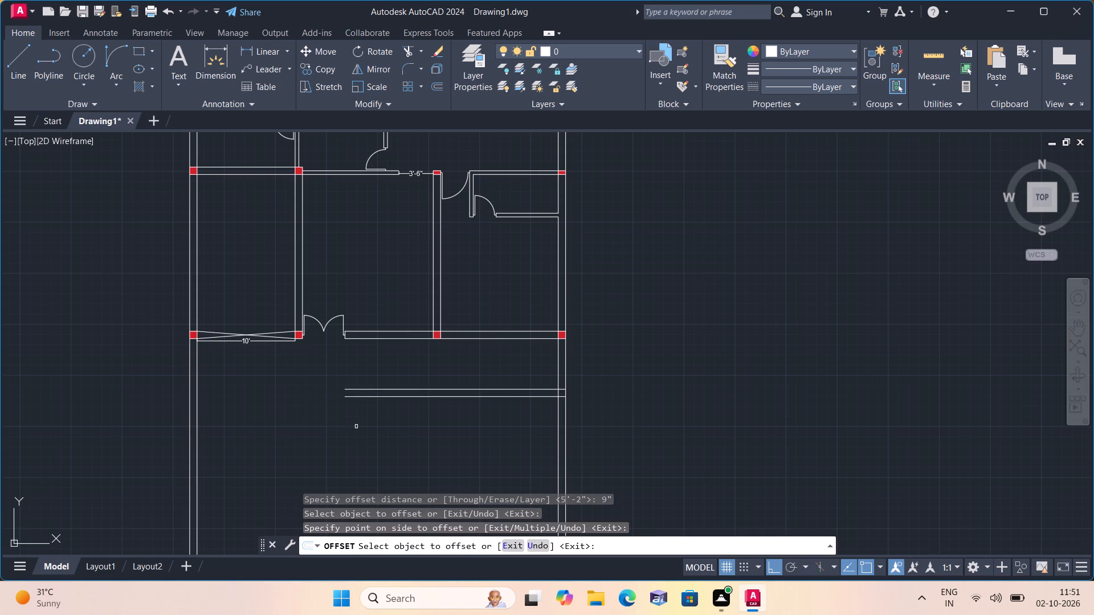
key(space)
Offset the outer line of the south front wall 11'8" to the south.
key(space)
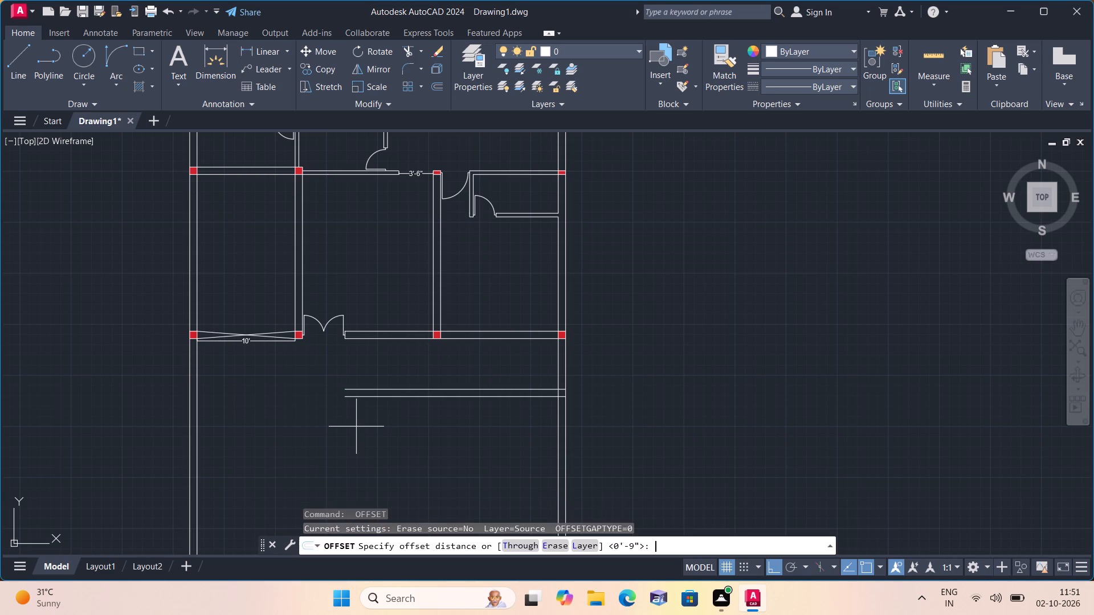
text(11'8)
text(")
key(space)
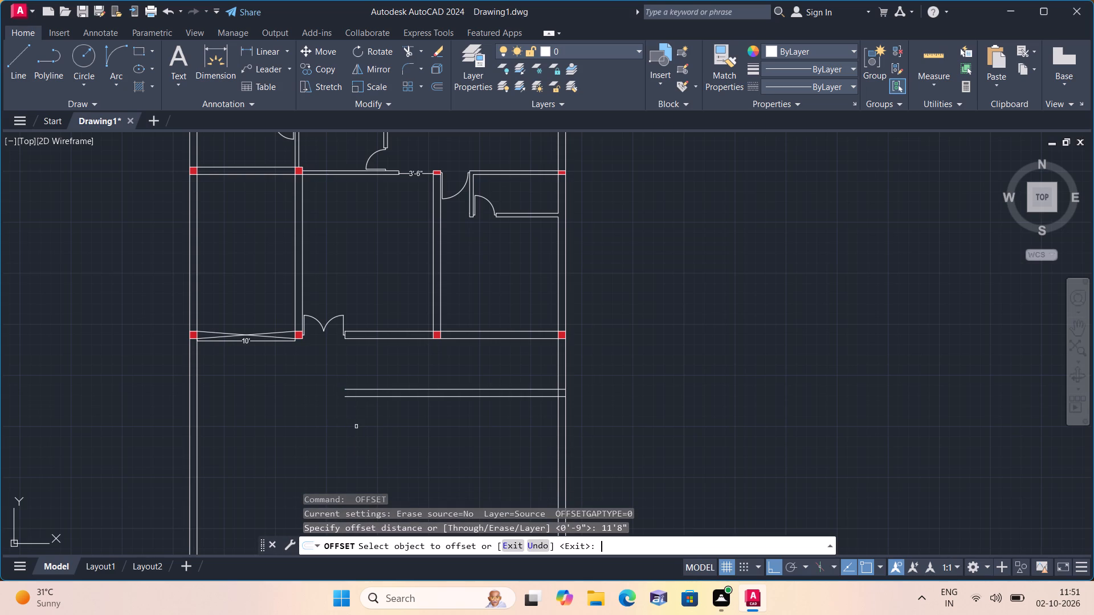
scroll(414, 442, down, 1)
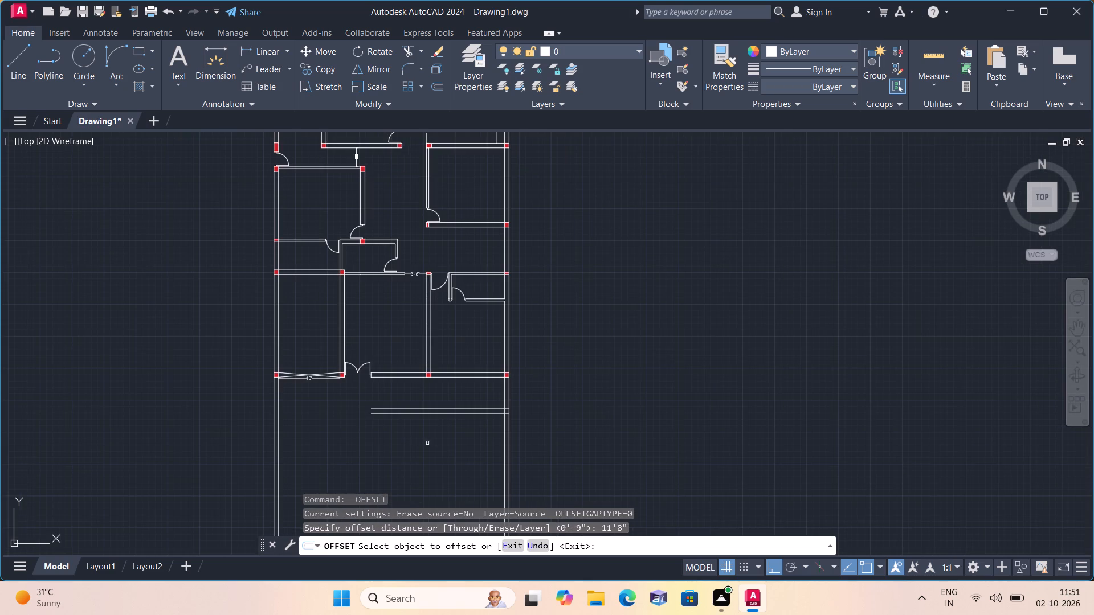
click(461, 378)
click(399, 462)
middle_drag(399, 464, 430, 382)
scroll(399, 464, down, 1)
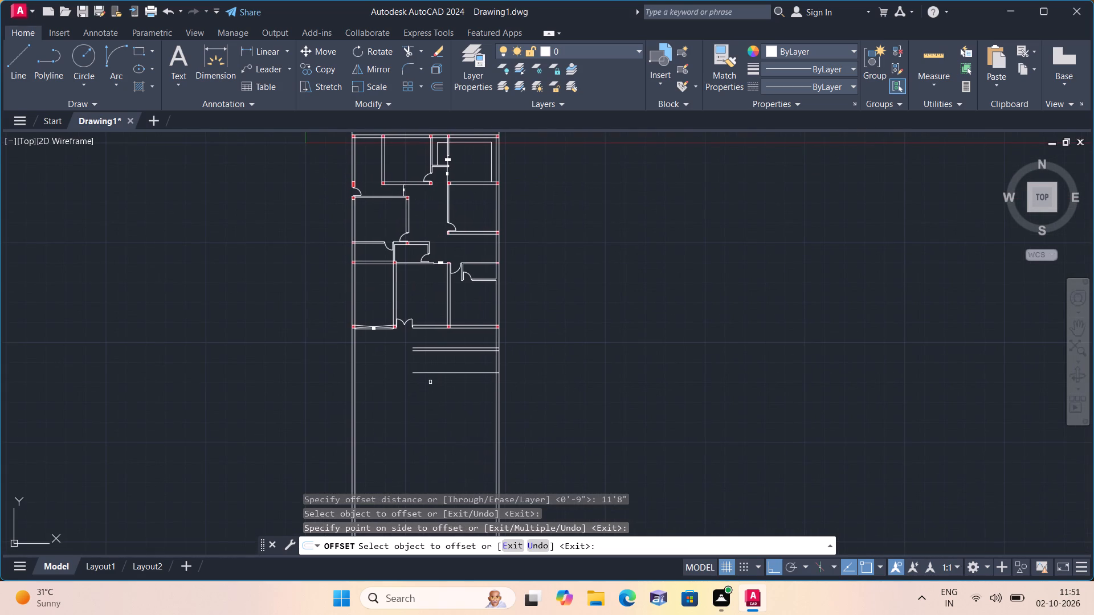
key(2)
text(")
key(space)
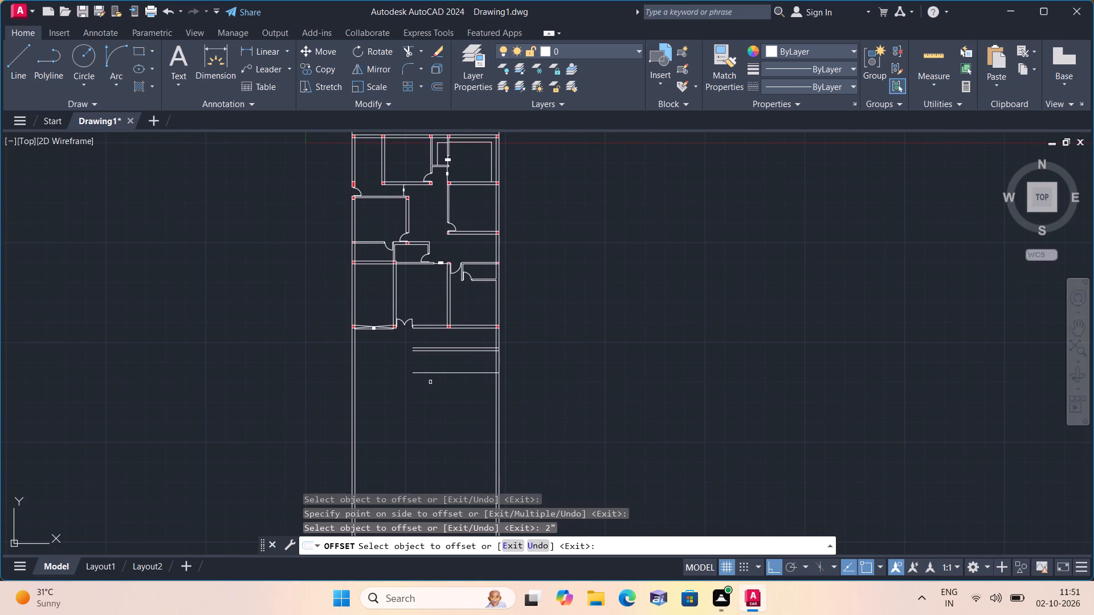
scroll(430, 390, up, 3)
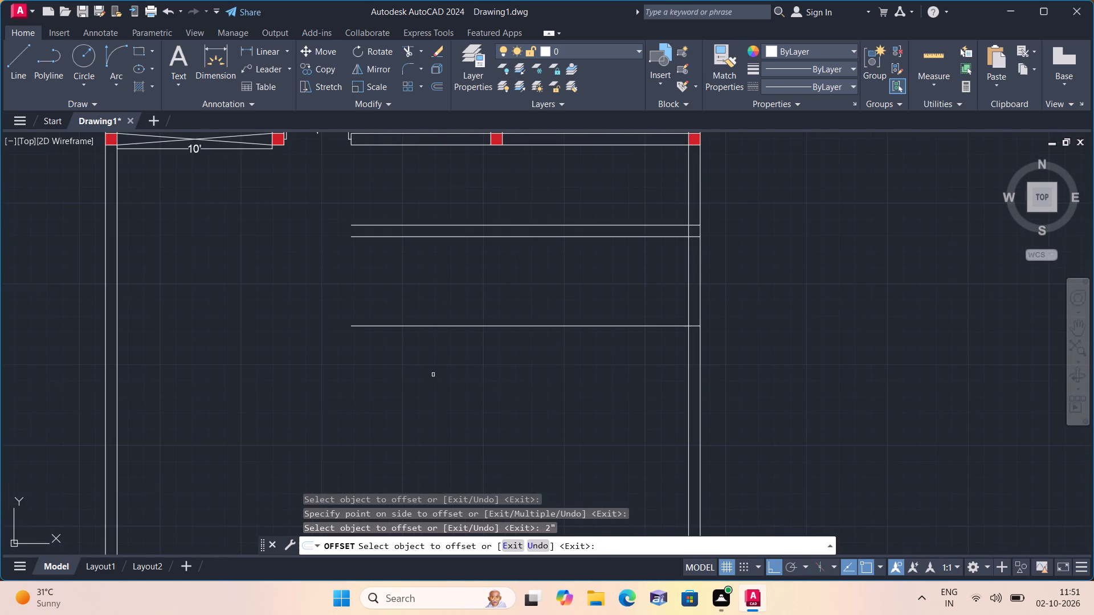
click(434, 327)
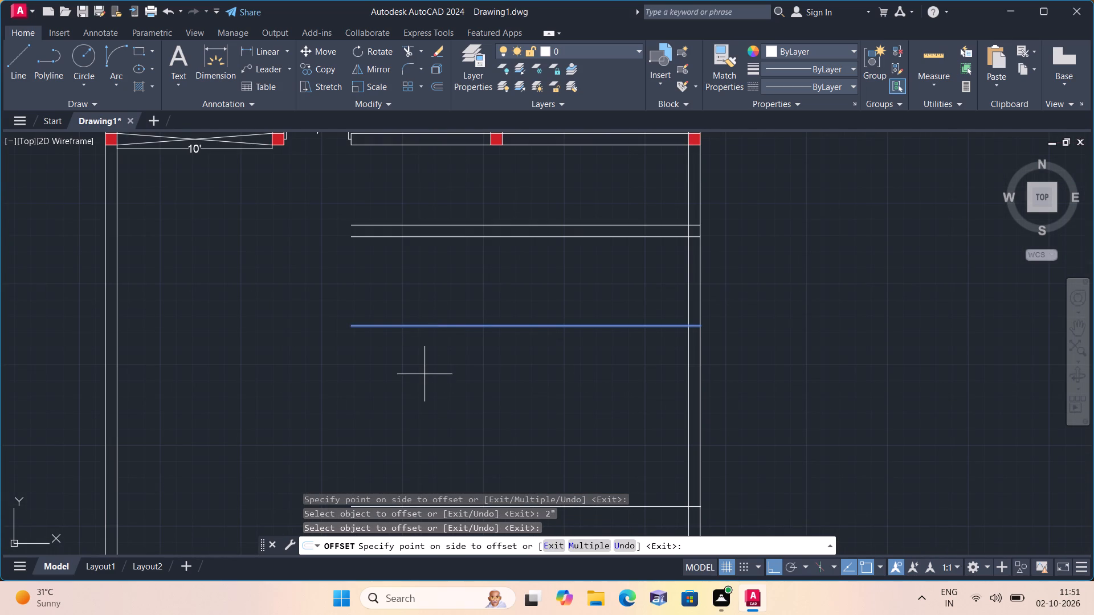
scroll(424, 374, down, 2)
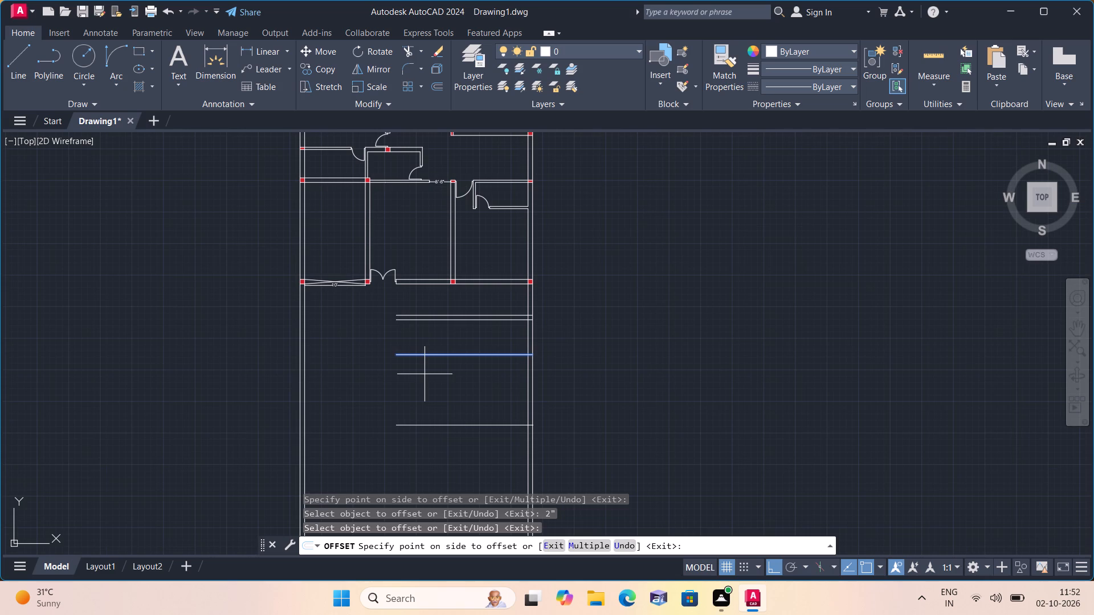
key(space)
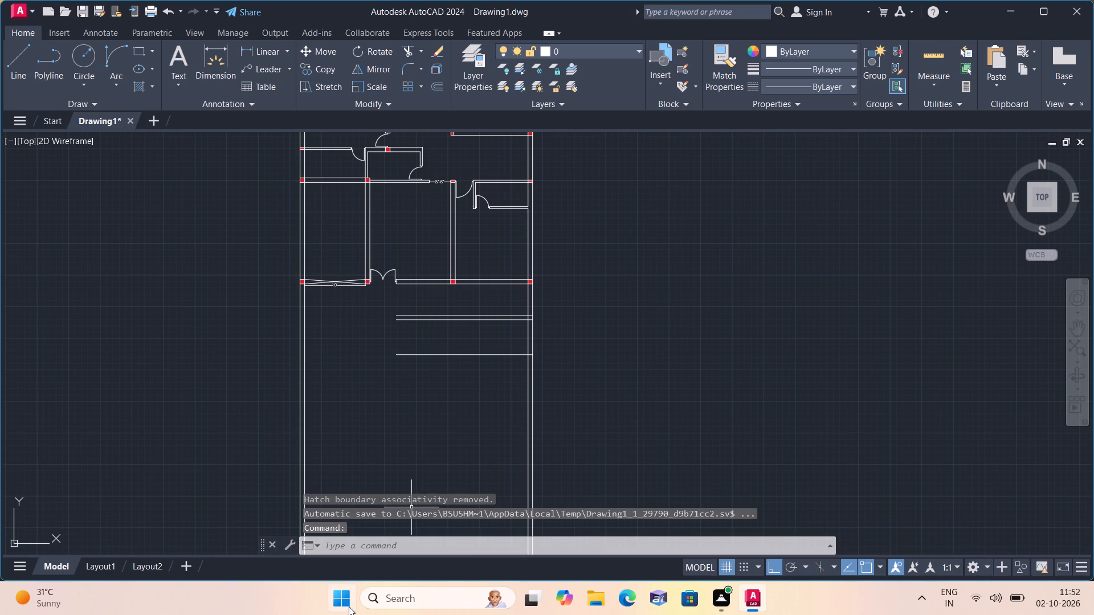
Offset the southernmost new line below the front wall by 2" to the south.
key(space)
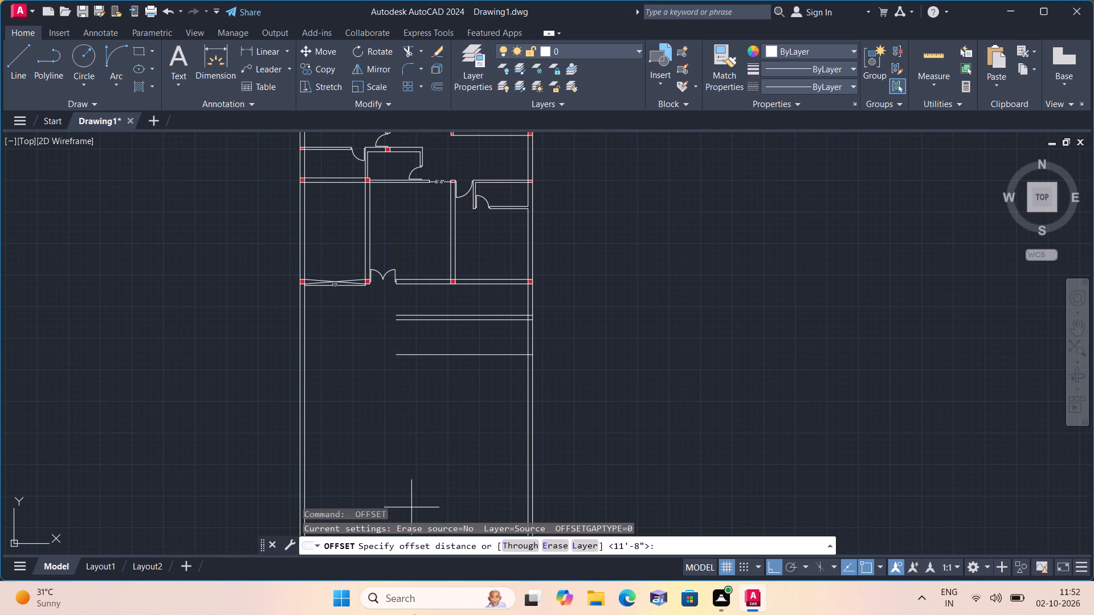
text(2")
key(space)
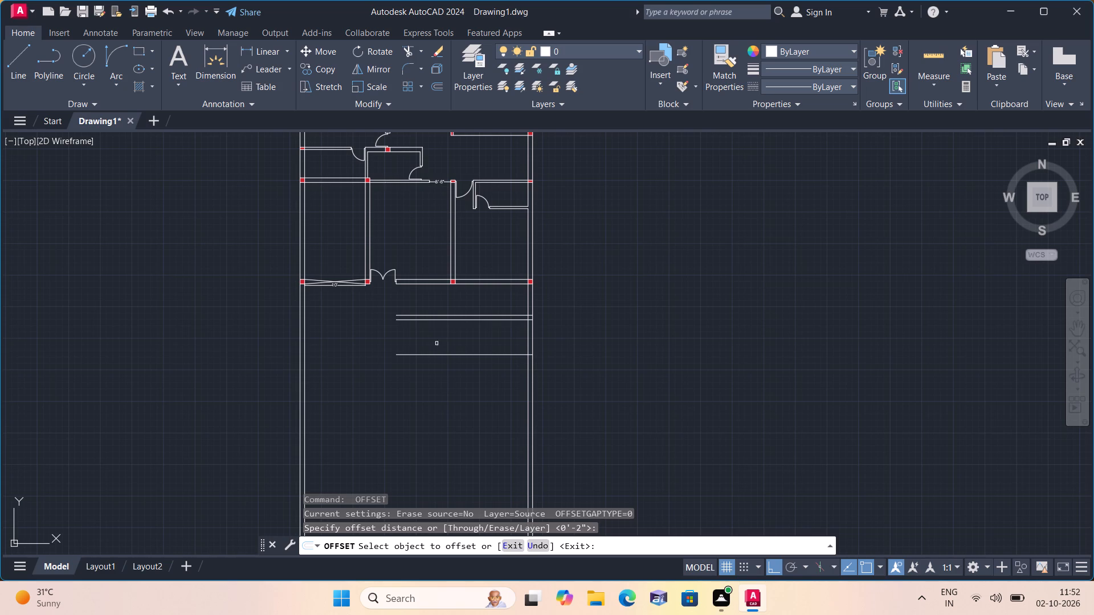
click(436, 353)
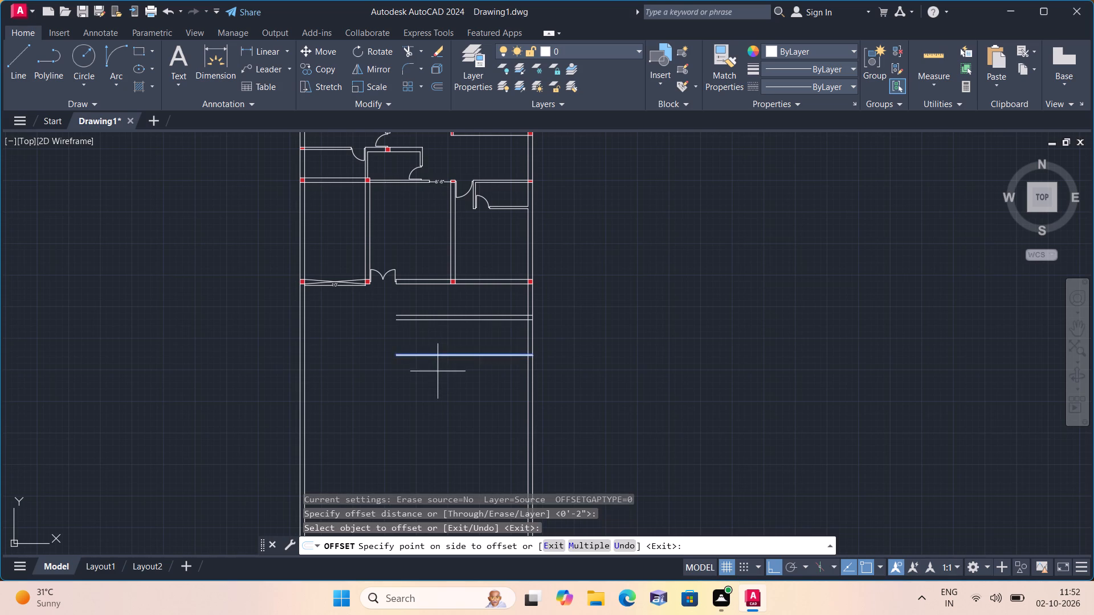
click(438, 375)
scroll(437, 377, up, 3)
key(space)
scroll(430, 378, down, 2)
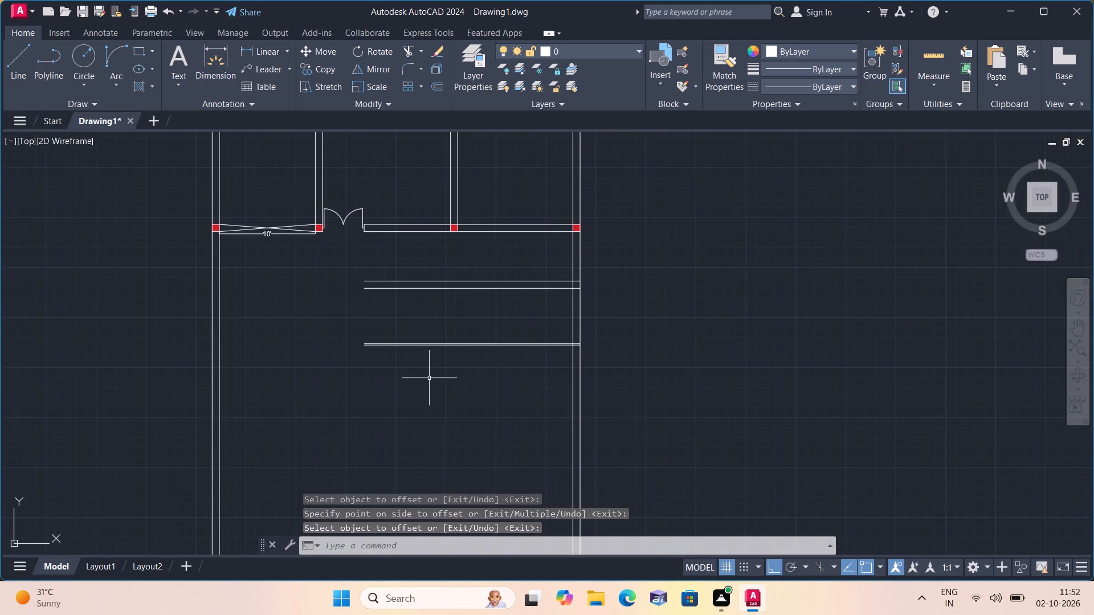
Extend the 9" line pair west to the west wall's inner line and the 2" pair to its outer line.
text(ex)
text(ten)
key(space)
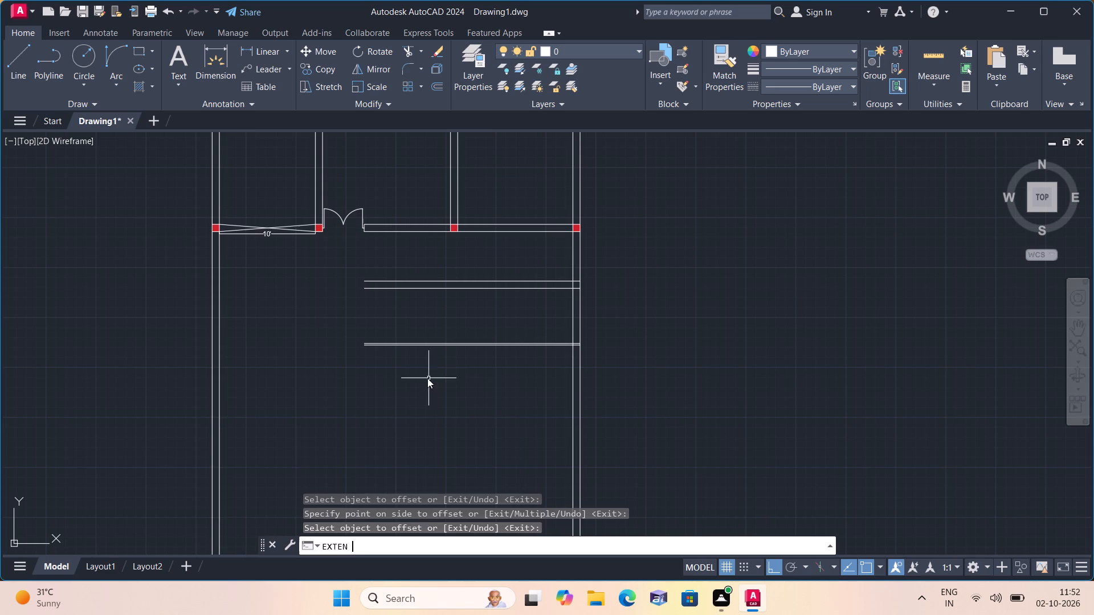
click(352, 265)
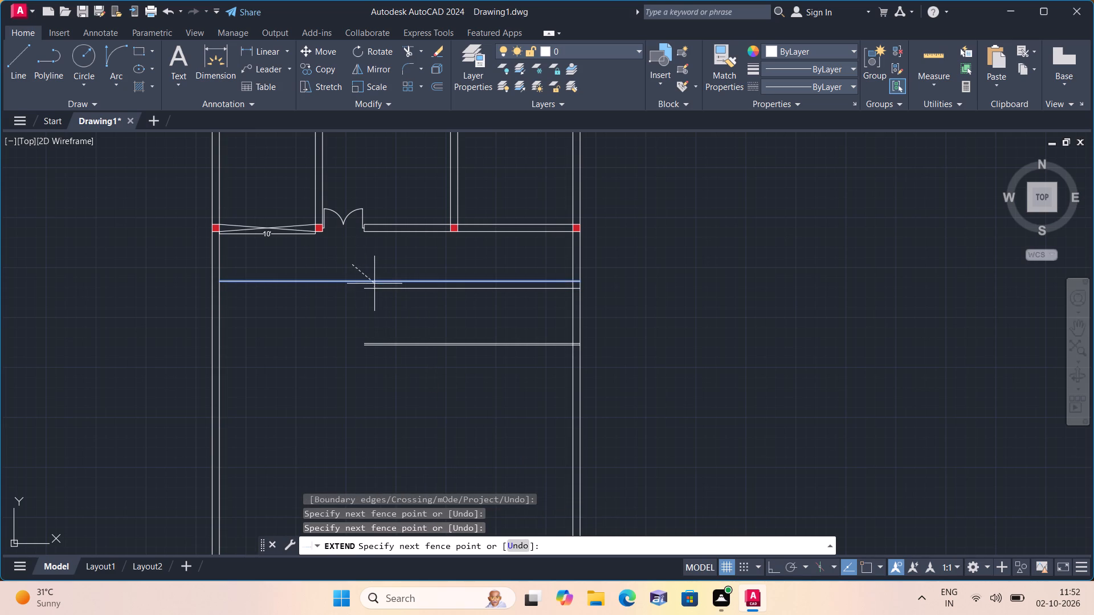
click(389, 299)
click(388, 310)
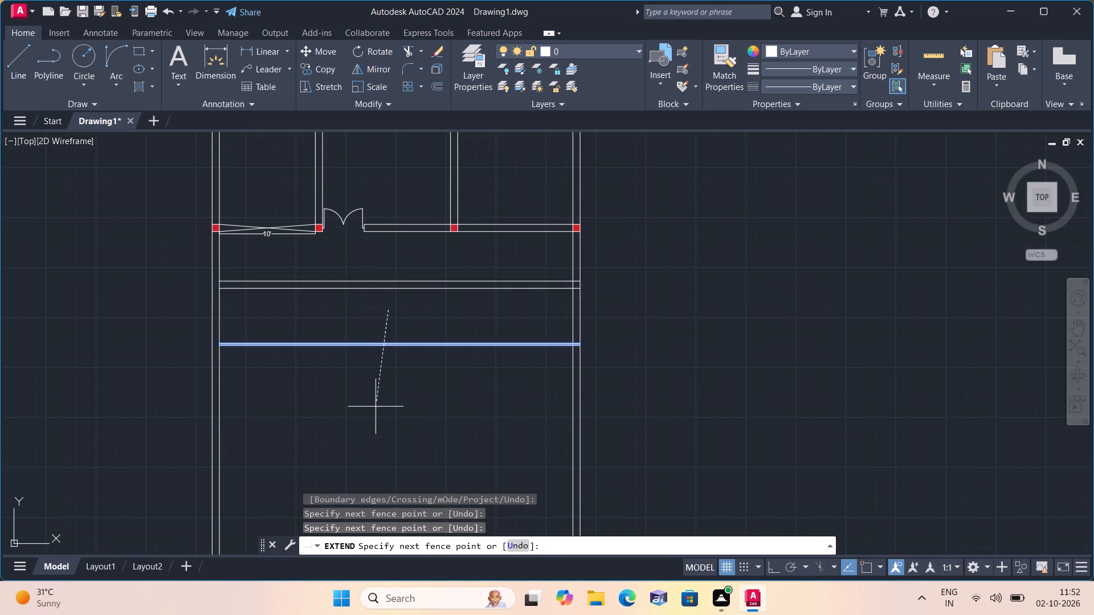
click(372, 415)
click(292, 319)
click(275, 412)
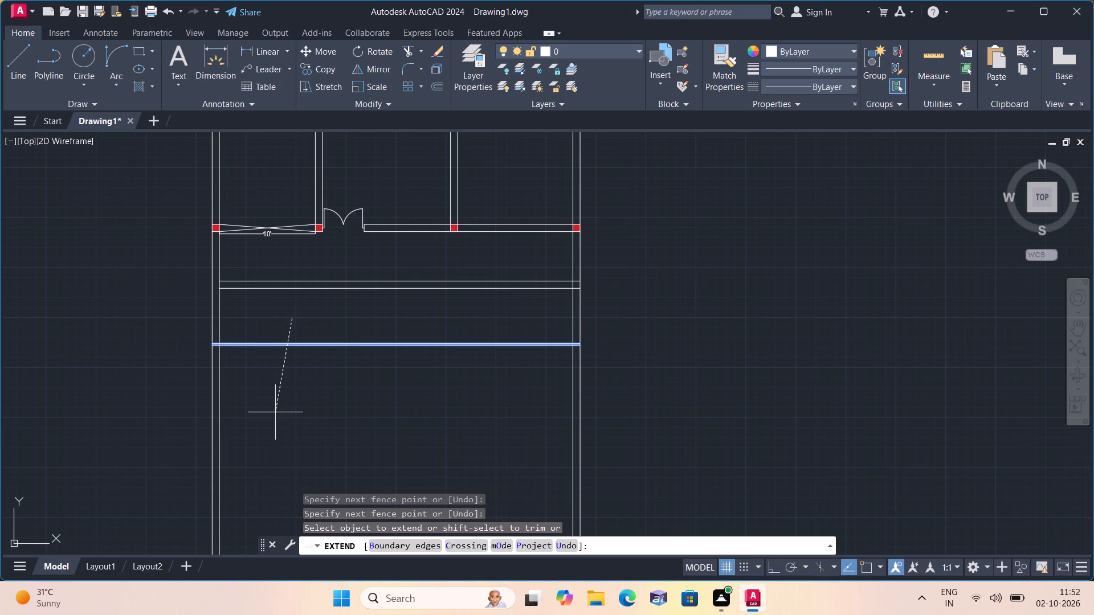
scroll(275, 412, down, 2)
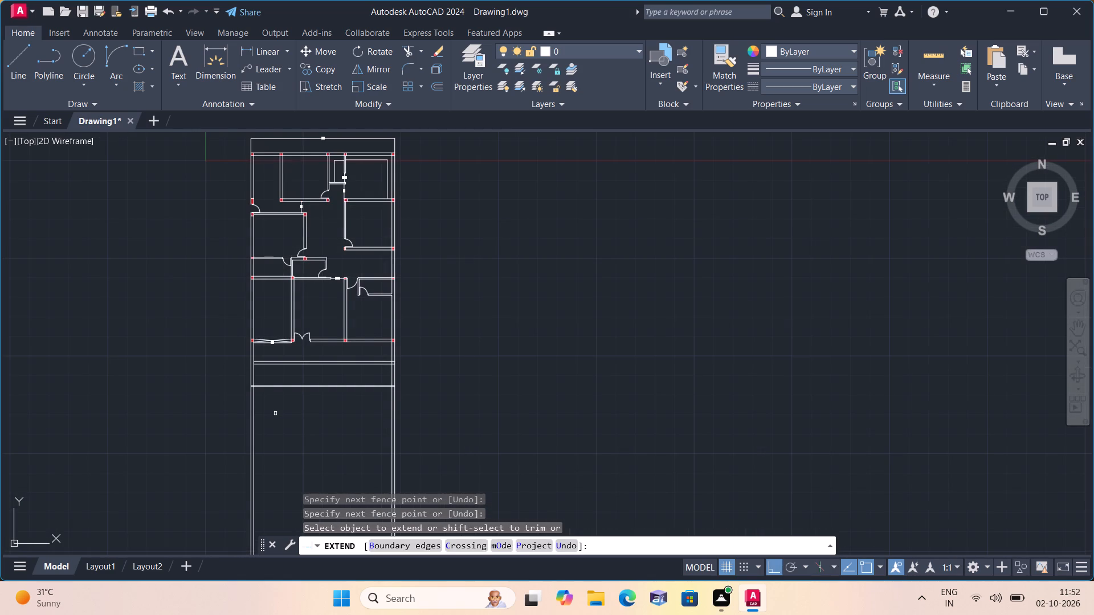
key(Escape)
Draw vertical lines to the 9" strip's lower line from the southwest corner of the column west of the double door and the middle column's southeast corner.
scroll(275, 413, up, 1)
text(l)
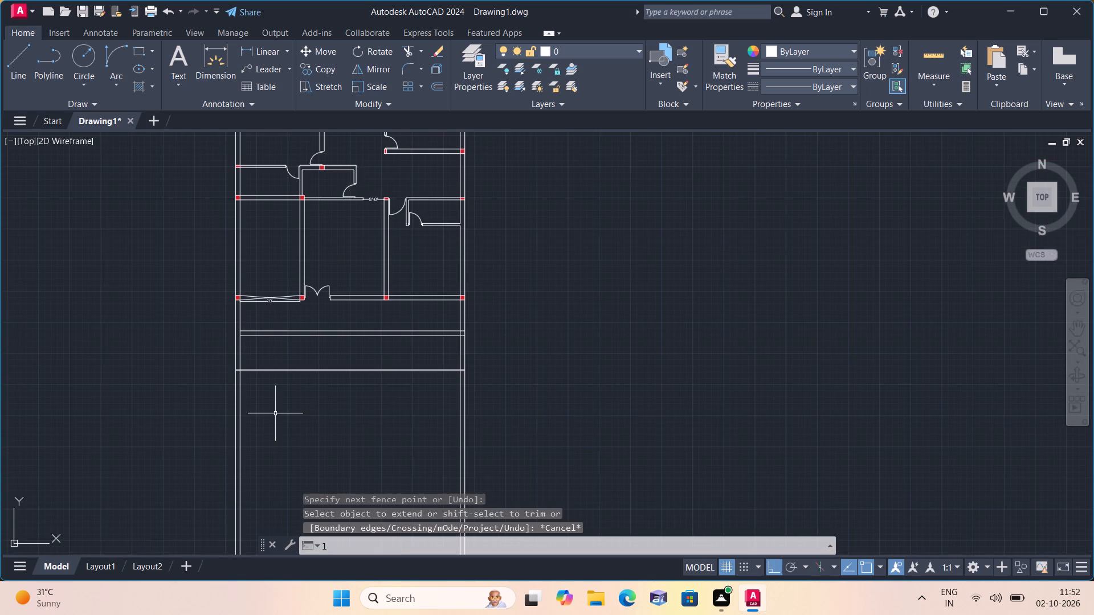
key(space)
scroll(307, 400, up, 1)
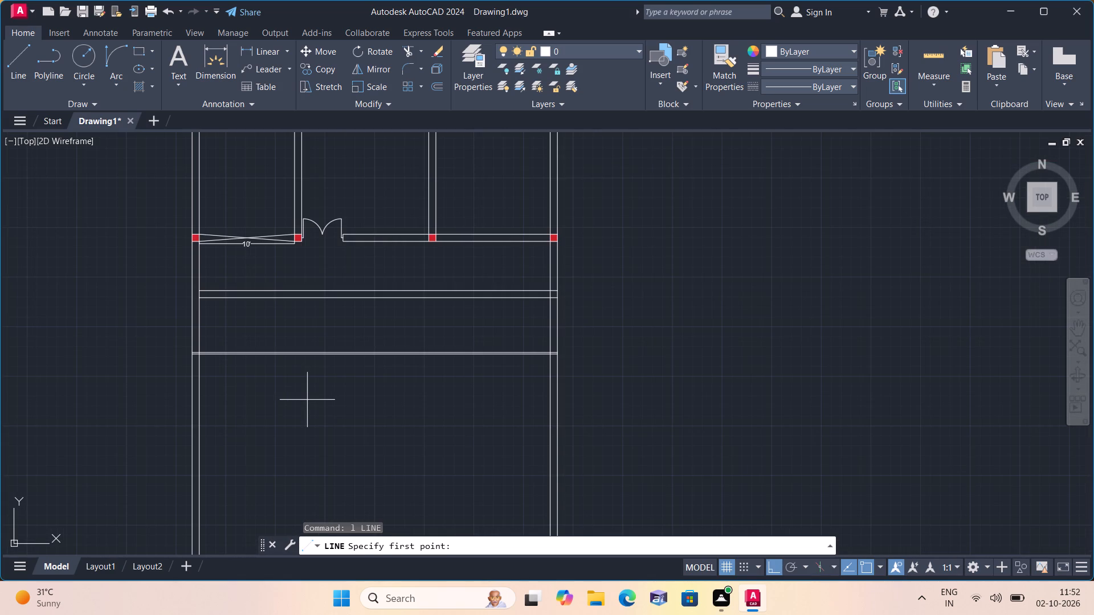
scroll(307, 400, down, 1)
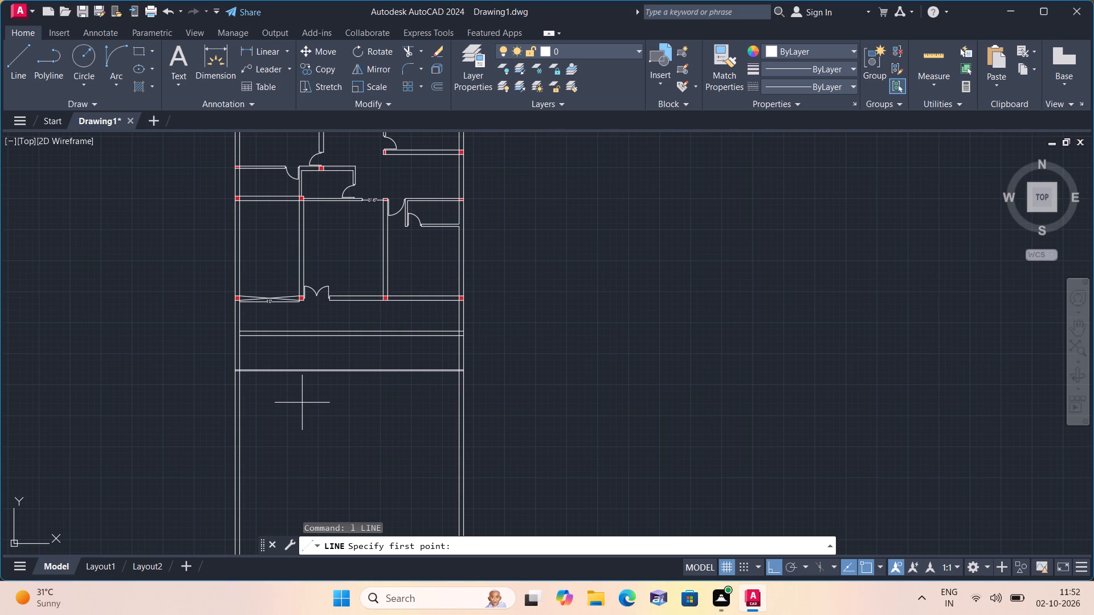
scroll(292, 290, up, 2)
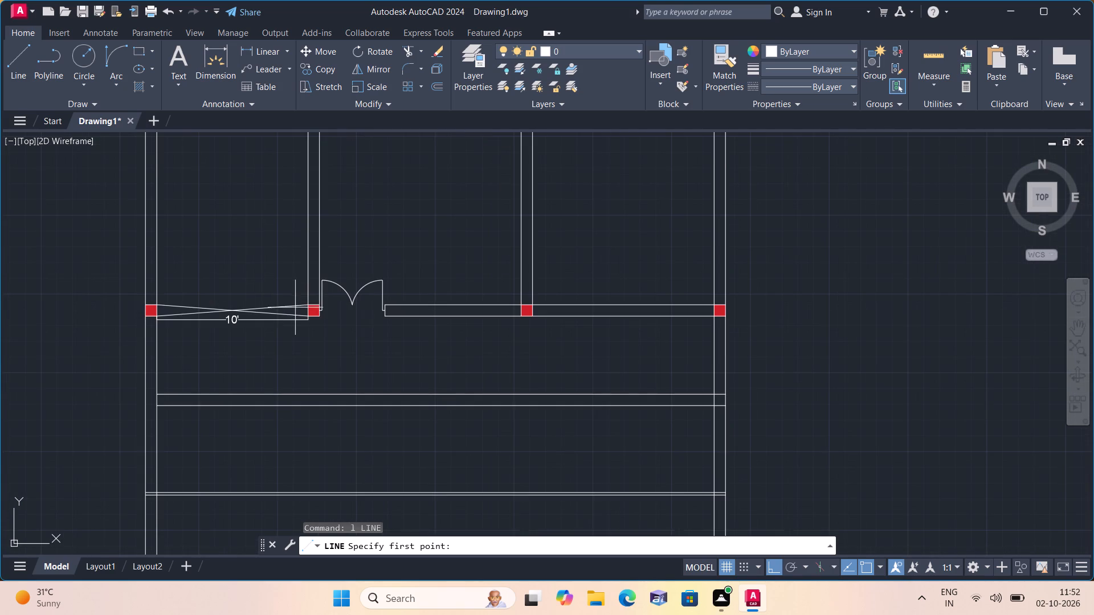
click(307, 317)
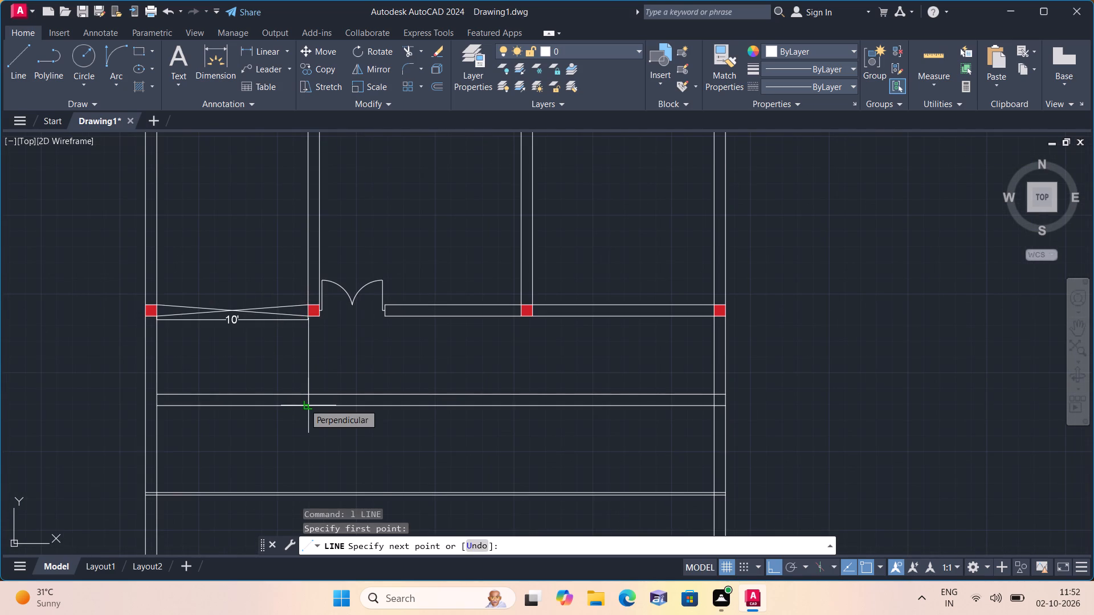
click(304, 404)
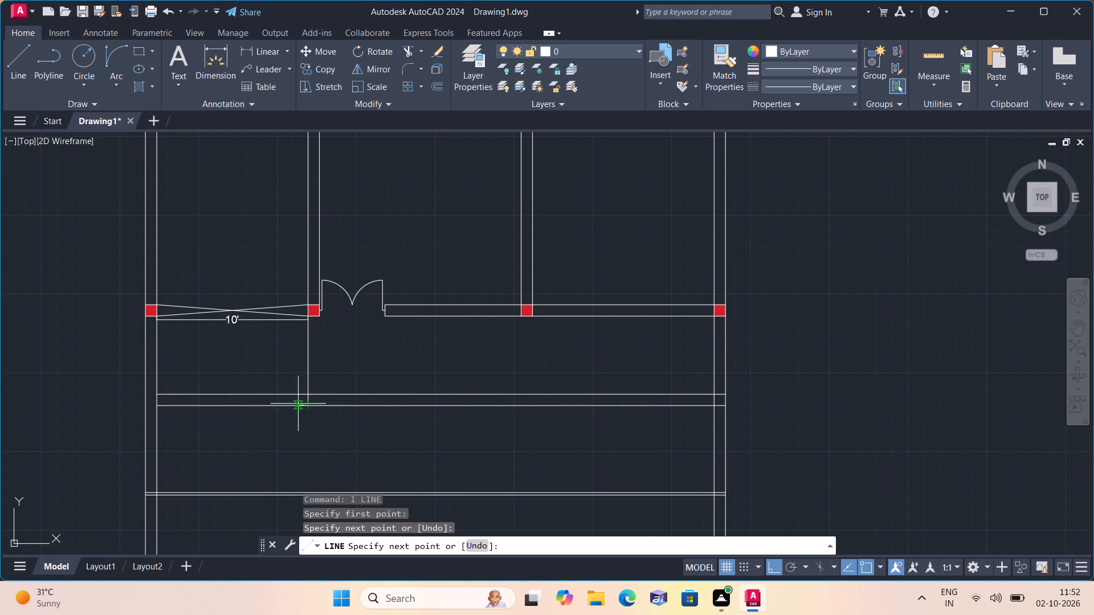
key(space)
key(space)
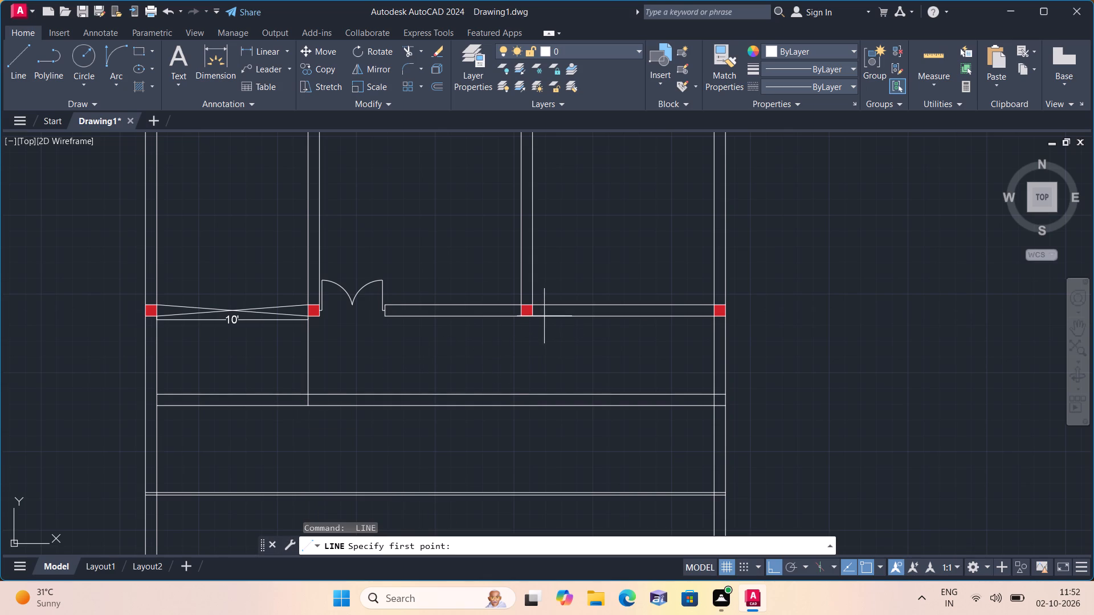
click(534, 315)
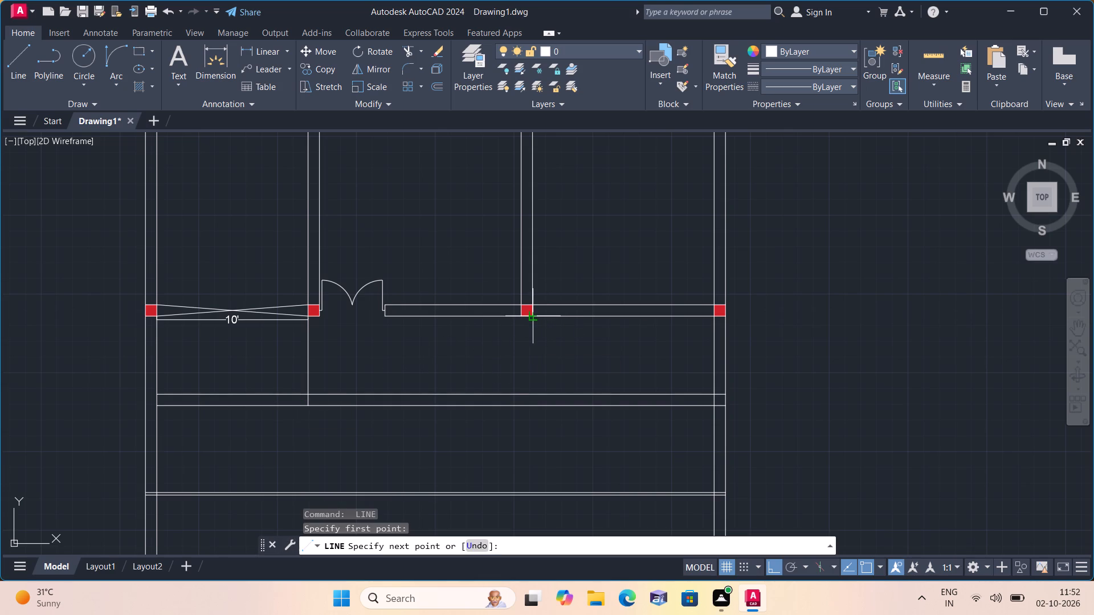
click(531, 402)
key(space)
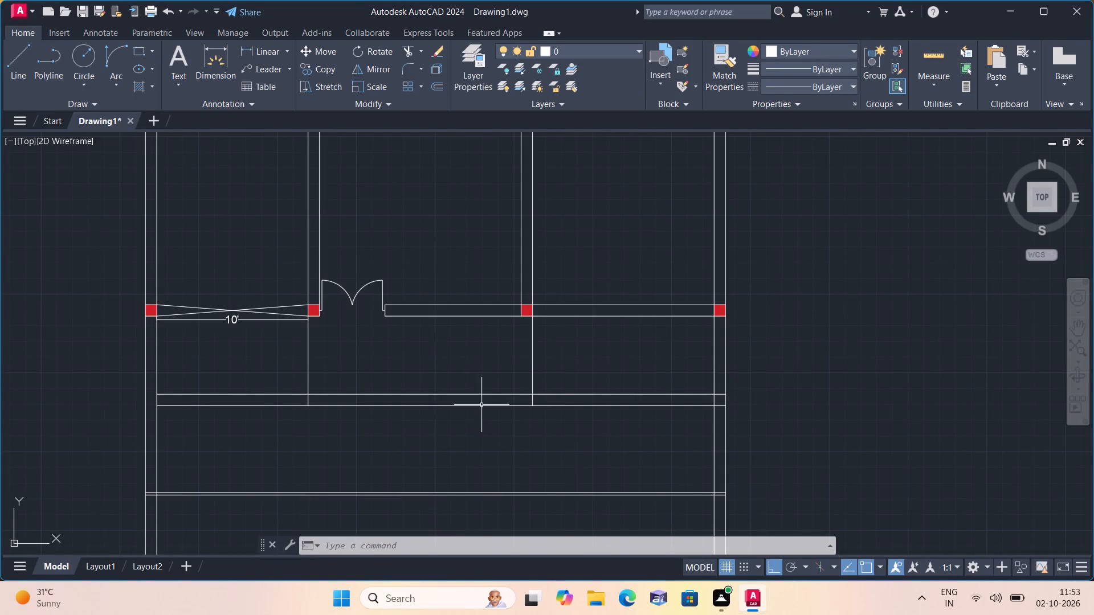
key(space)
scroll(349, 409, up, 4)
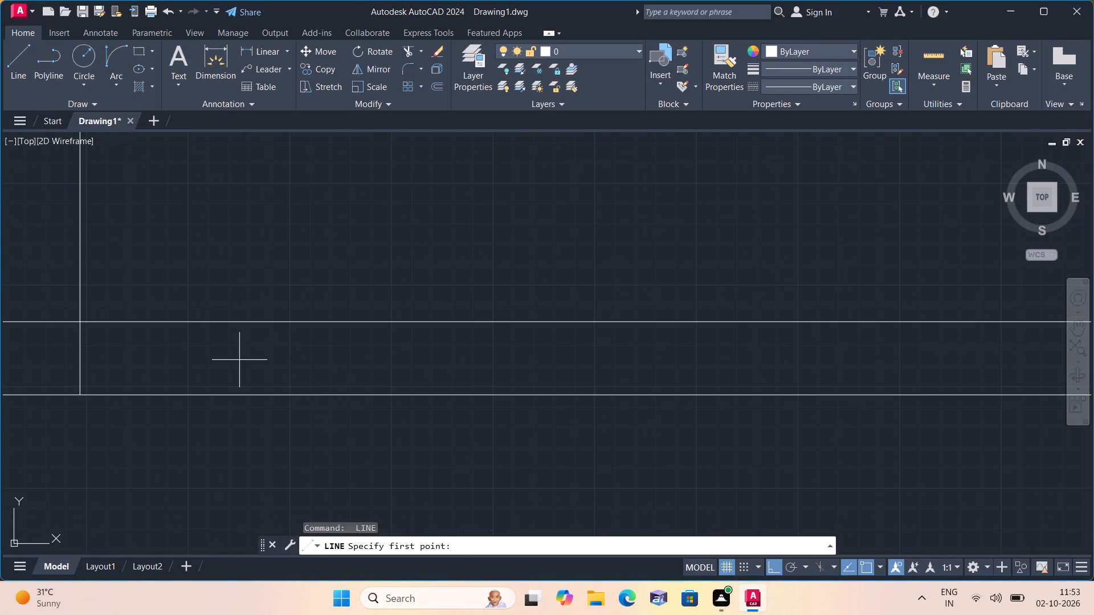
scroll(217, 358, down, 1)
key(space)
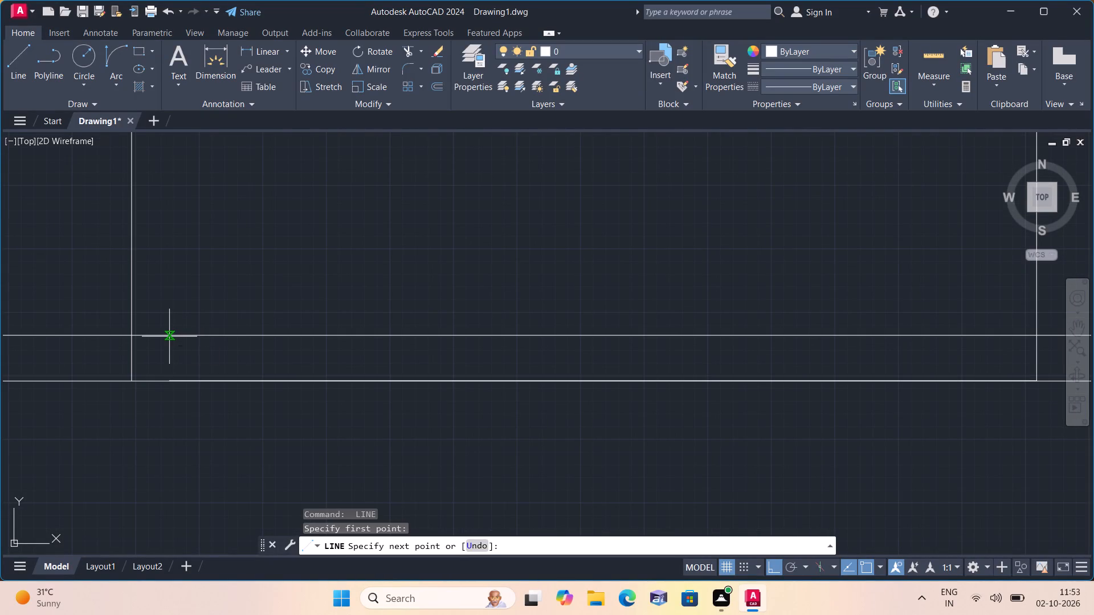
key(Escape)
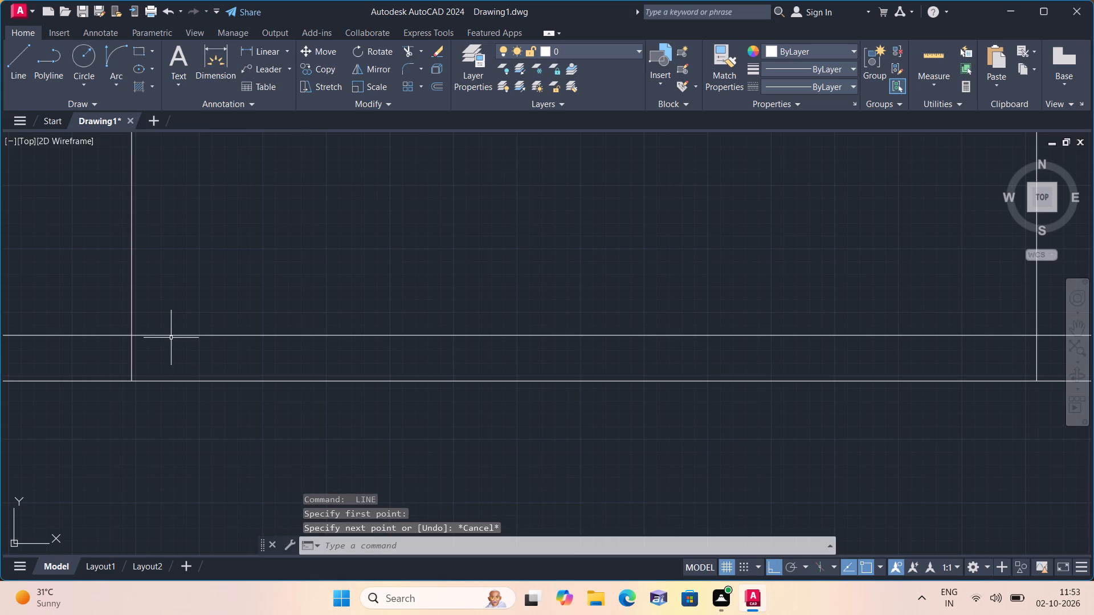
Draw two short vertical lines across the 9" strip, aligned with the west column's east edge and the middle column's west edge, to close column outlines.
key(space)
click(179, 336)
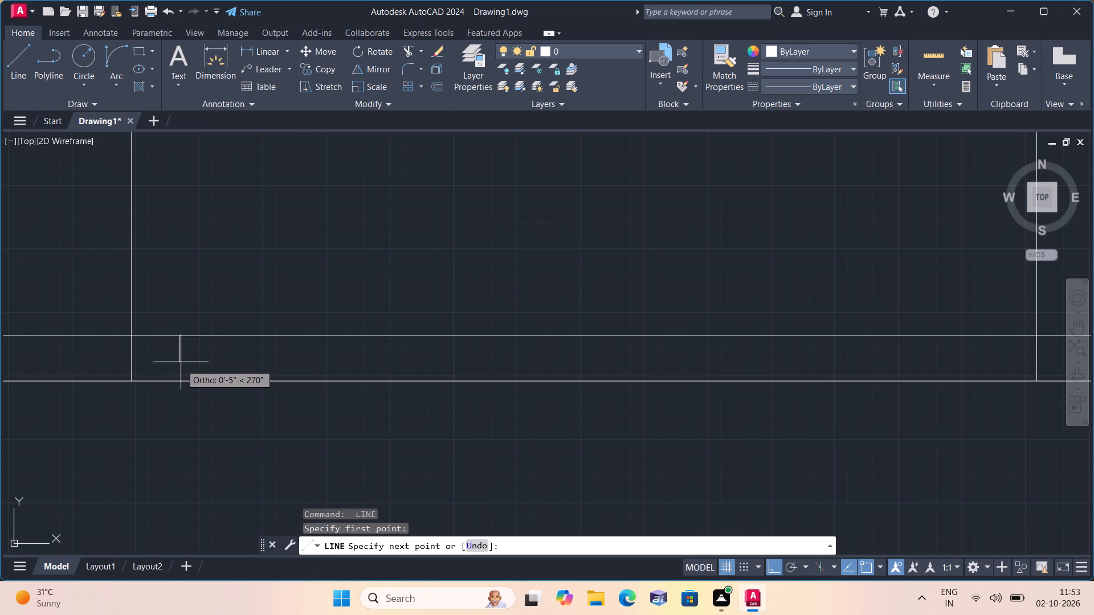
click(180, 380)
key(space)
scroll(180, 380, down, 3)
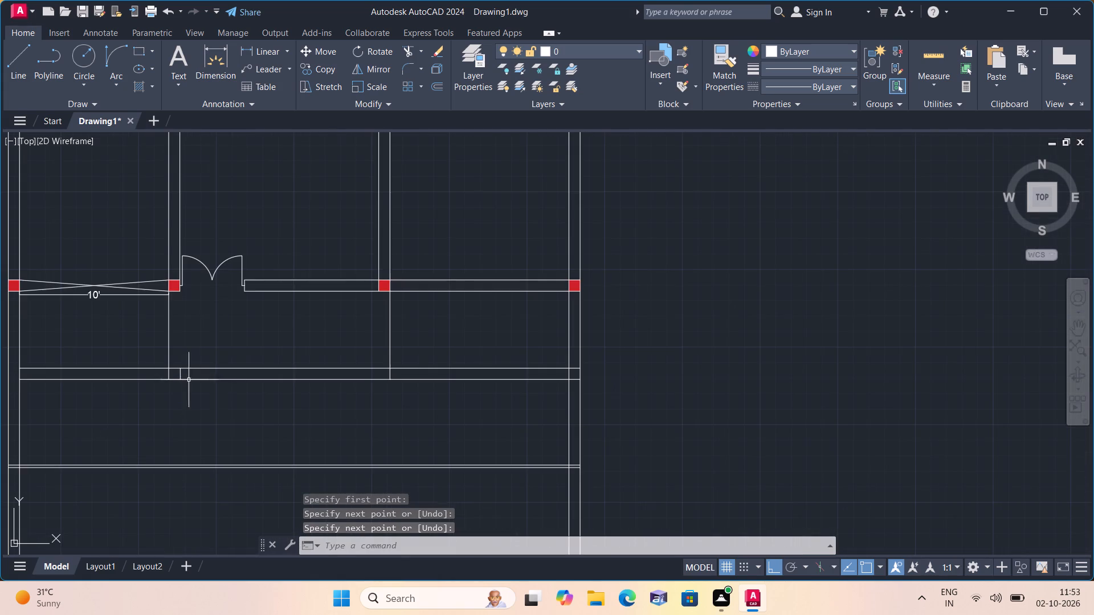
scroll(395, 372, up, 2)
key(space)
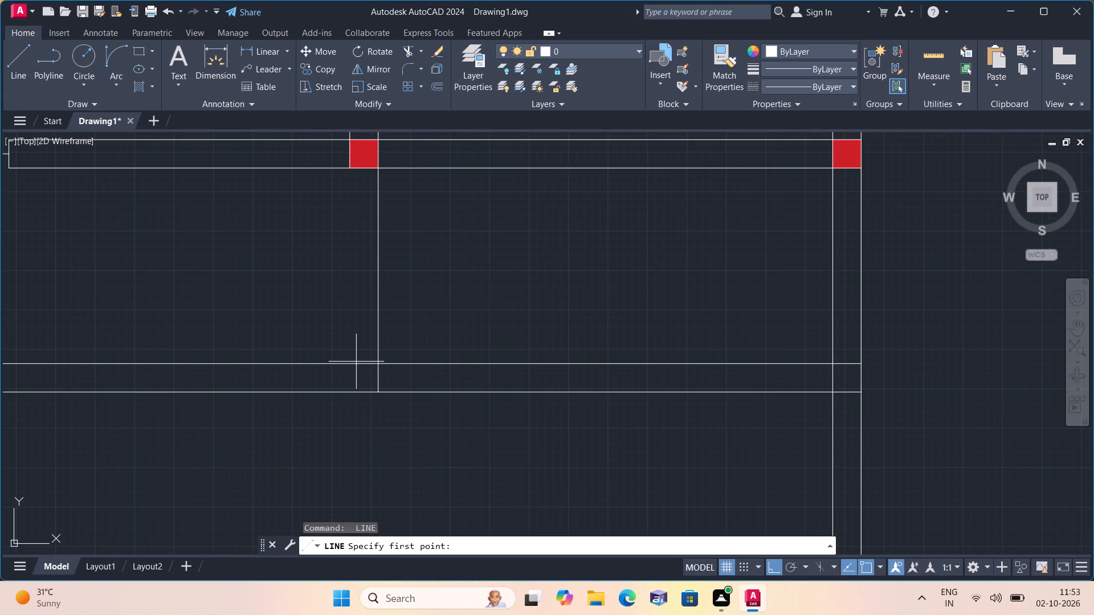
click(350, 366)
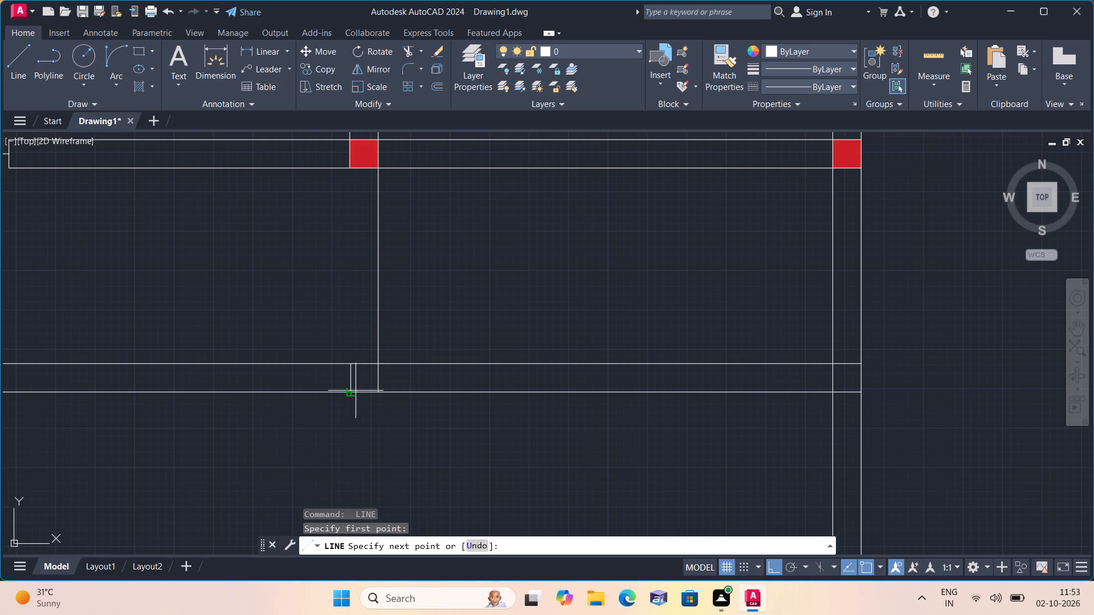
click(353, 392)
key(space)
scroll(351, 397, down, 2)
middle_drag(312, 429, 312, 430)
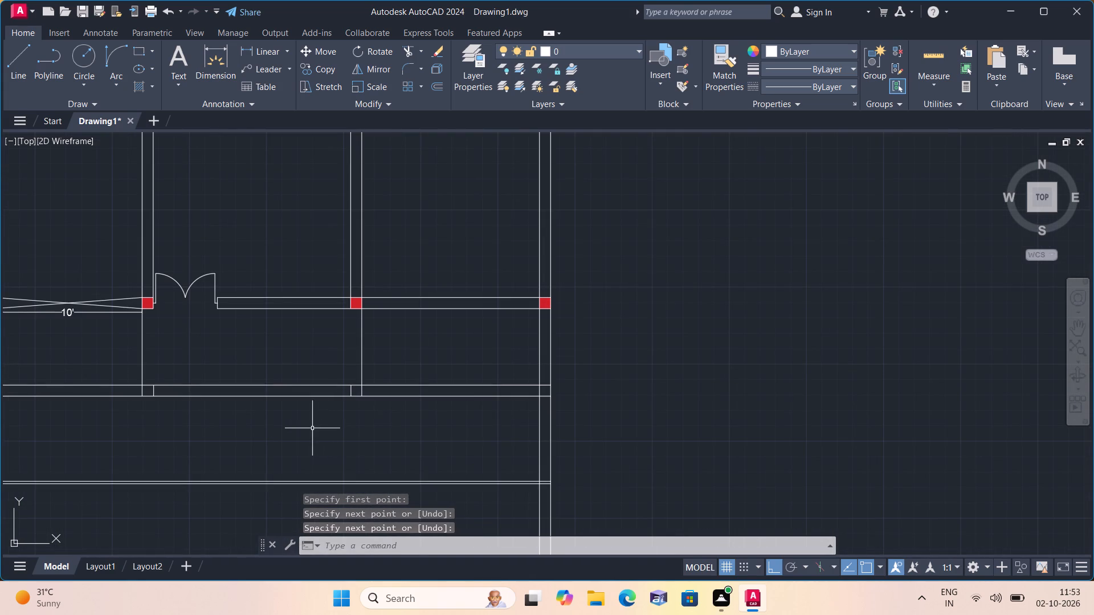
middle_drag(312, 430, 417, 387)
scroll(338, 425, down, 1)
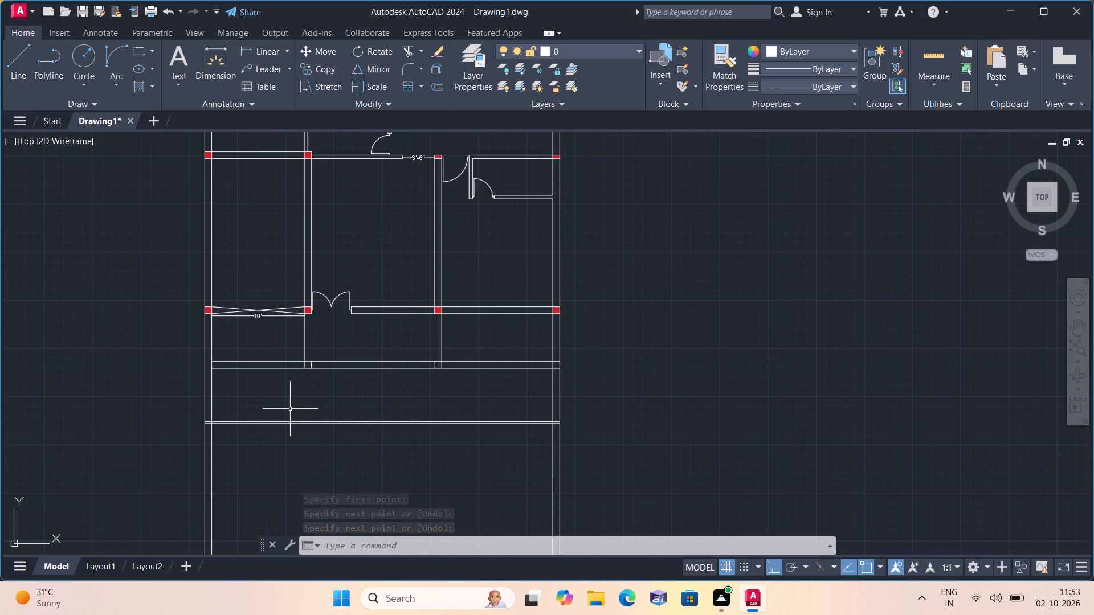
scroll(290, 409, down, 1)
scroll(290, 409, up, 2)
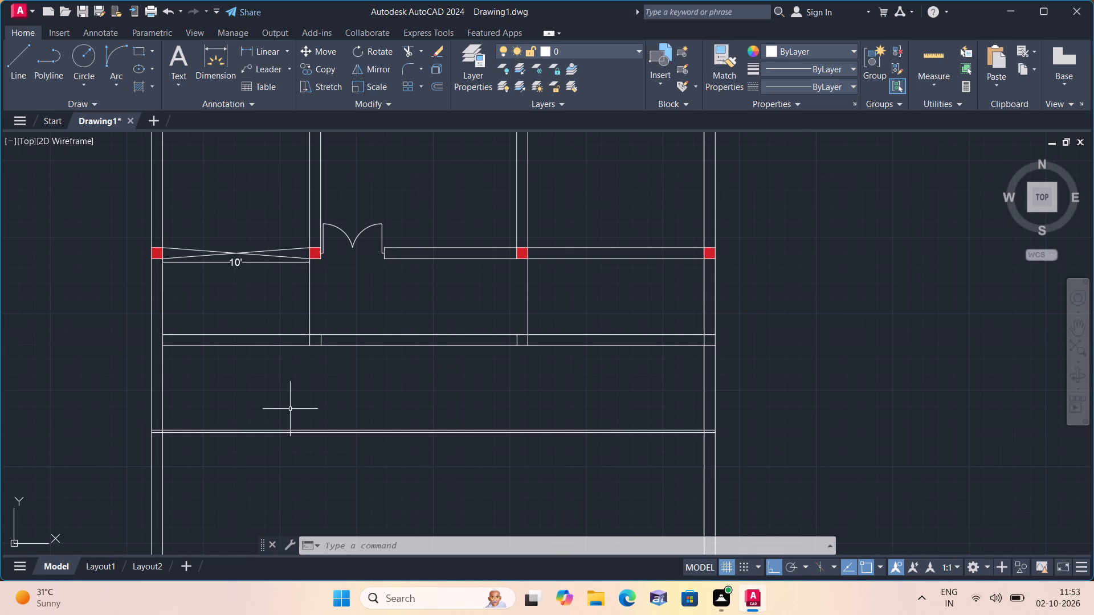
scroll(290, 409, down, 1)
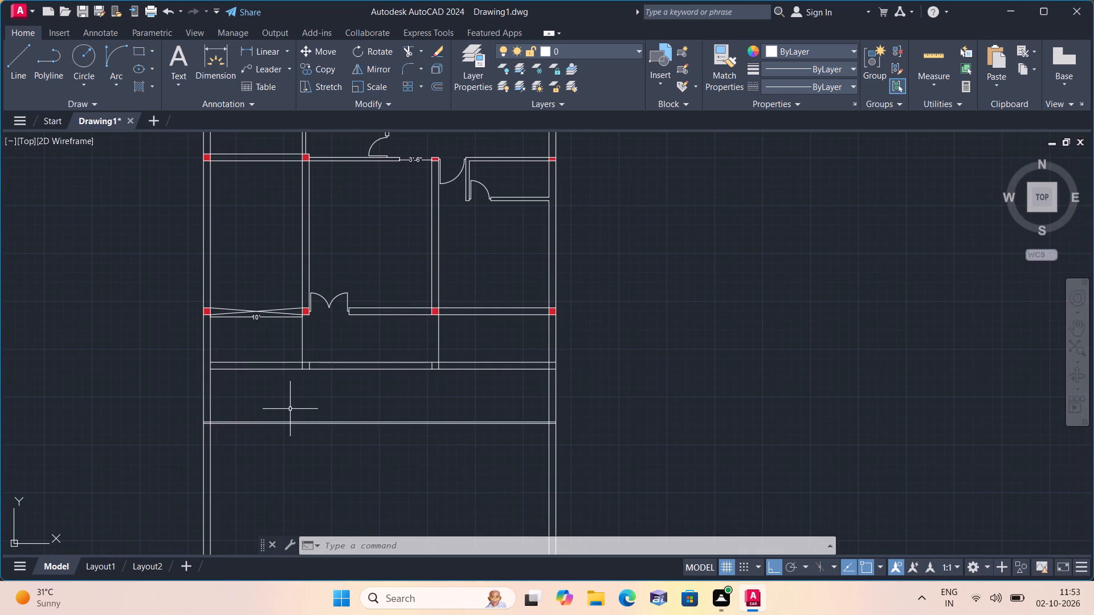
Draw a vertical line from the southwest corner of the west column outline on the 9" strip to the southernmost line of the 2" pair.
key(space)
scroll(306, 377, up, 2)
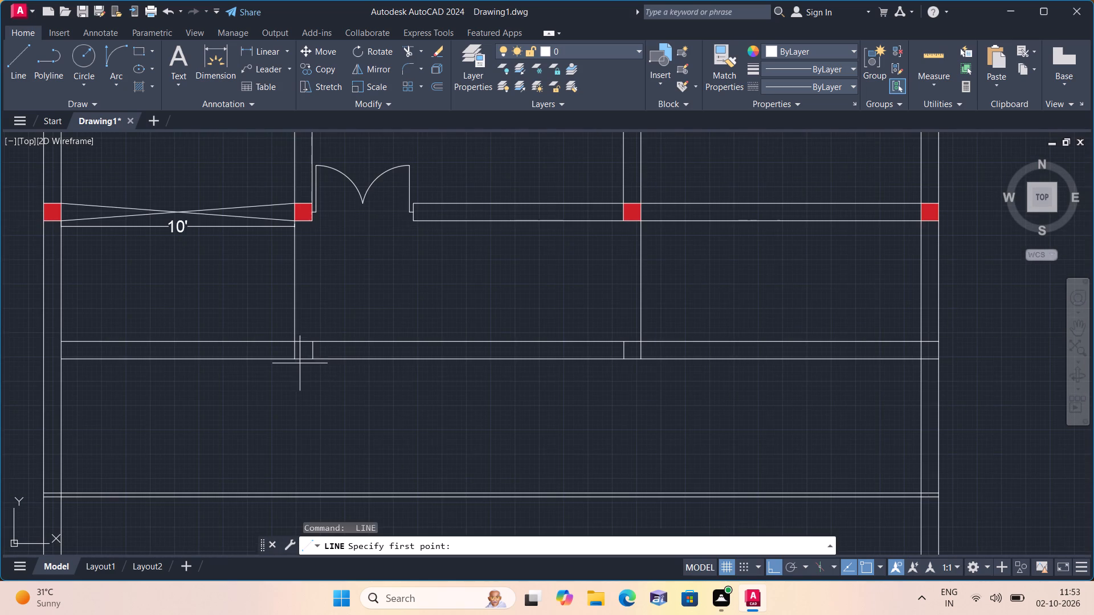
click(296, 490)
click(296, 491)
key(space)
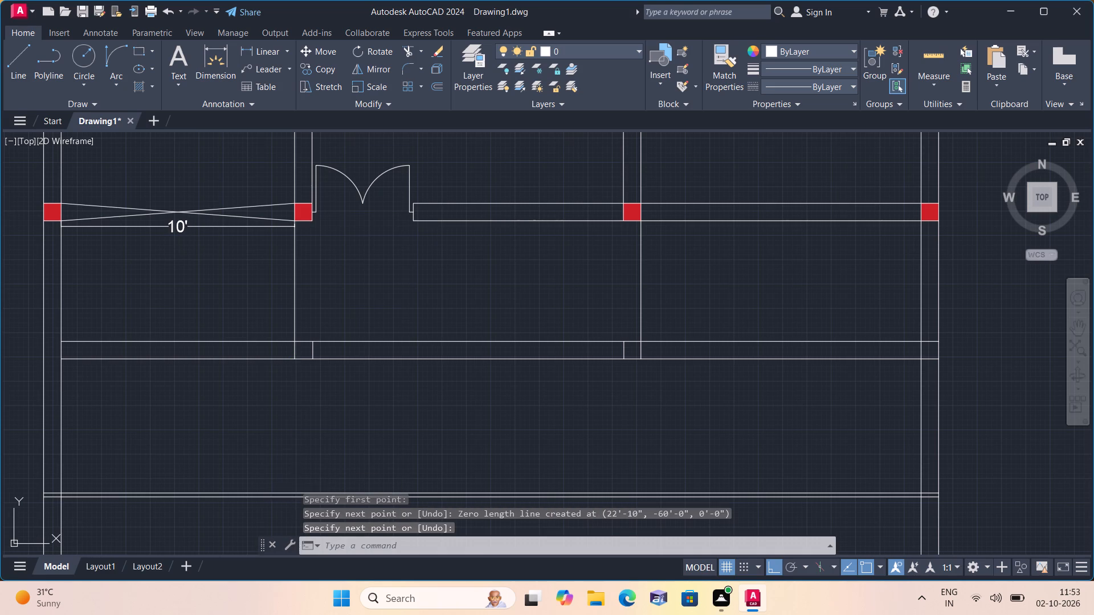
scroll(284, 491, up, 1)
key(space)
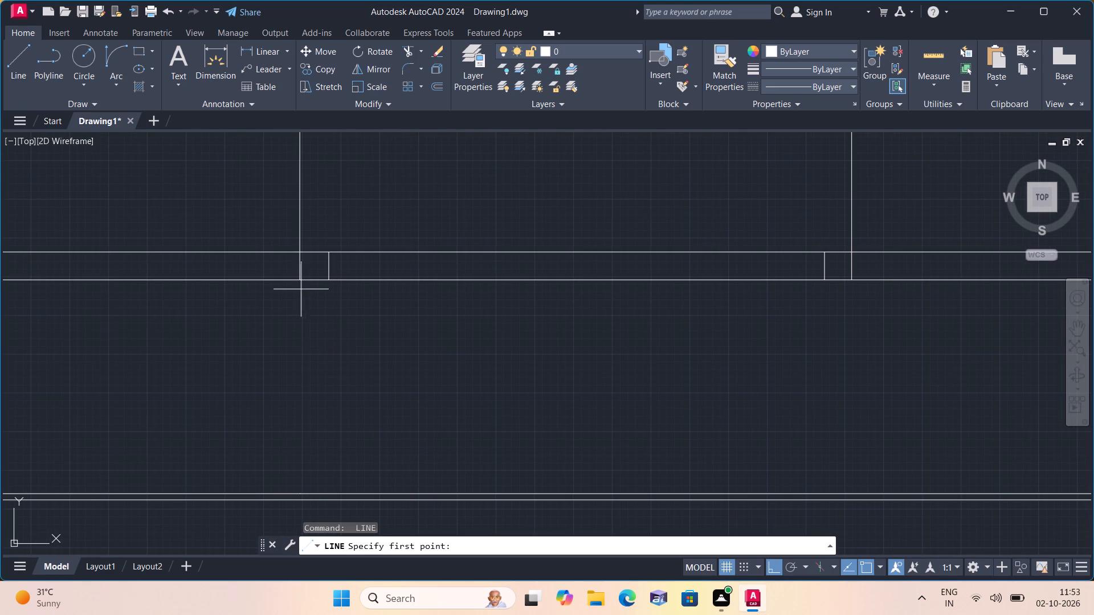
click(297, 280)
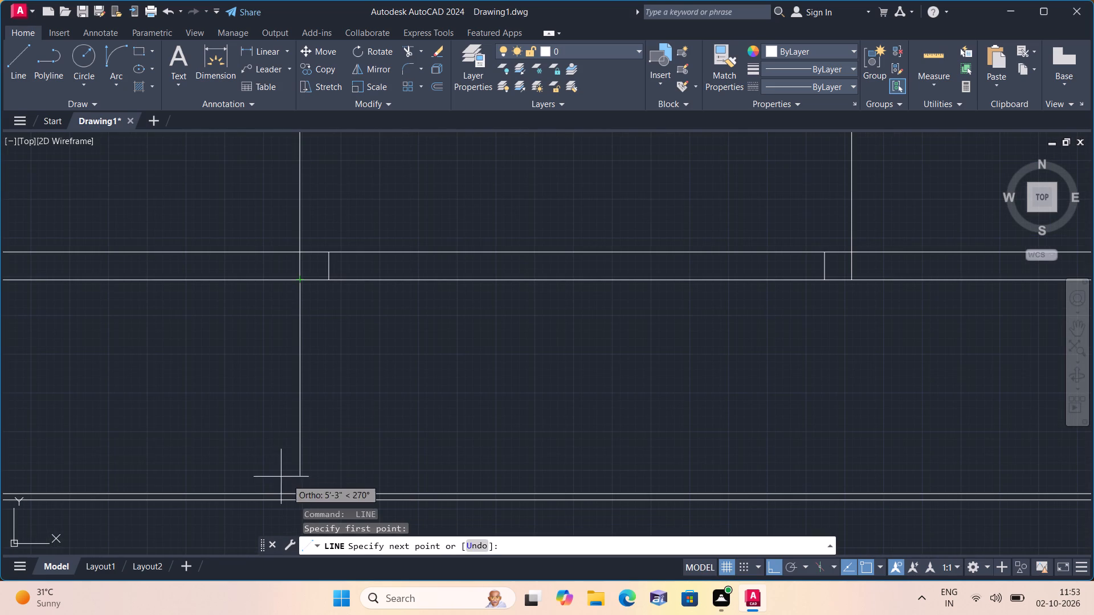
click(303, 503)
key(space)
scroll(317, 453, down, 1)
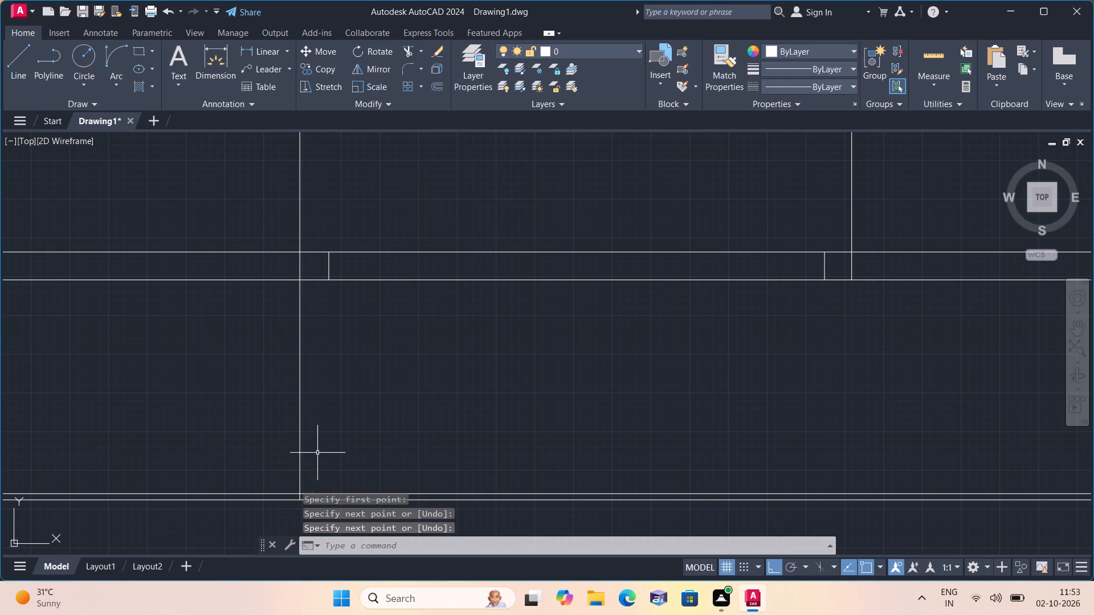
scroll(318, 452, down, 1)
middle_drag(330, 447, 337, 439)
Trim the west and east outer wall lines south of the 2" line pair.
text(tr)
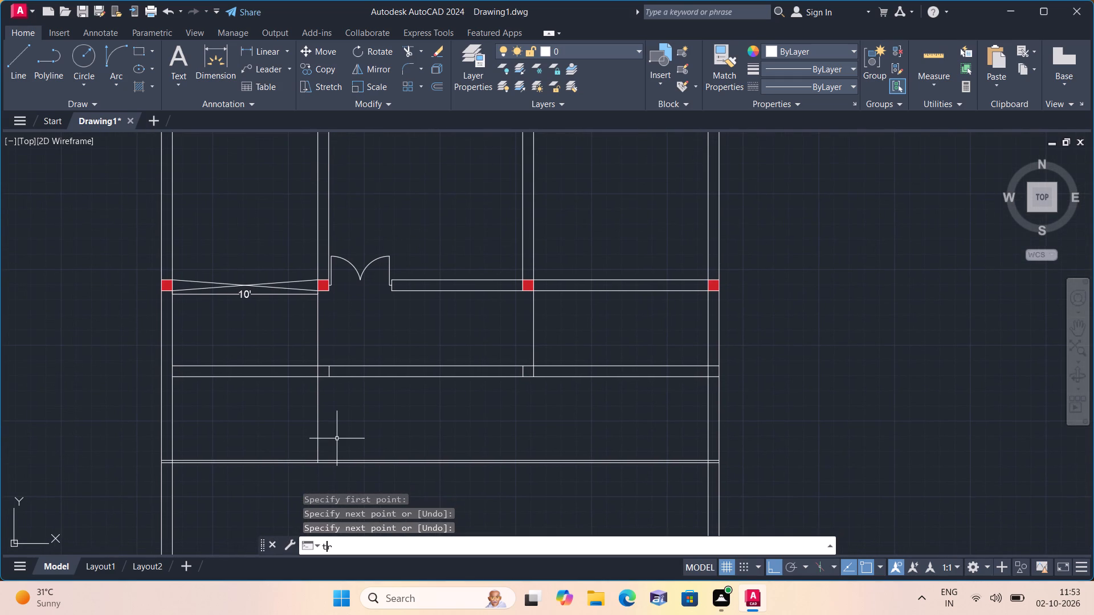
text(im)
key(space)
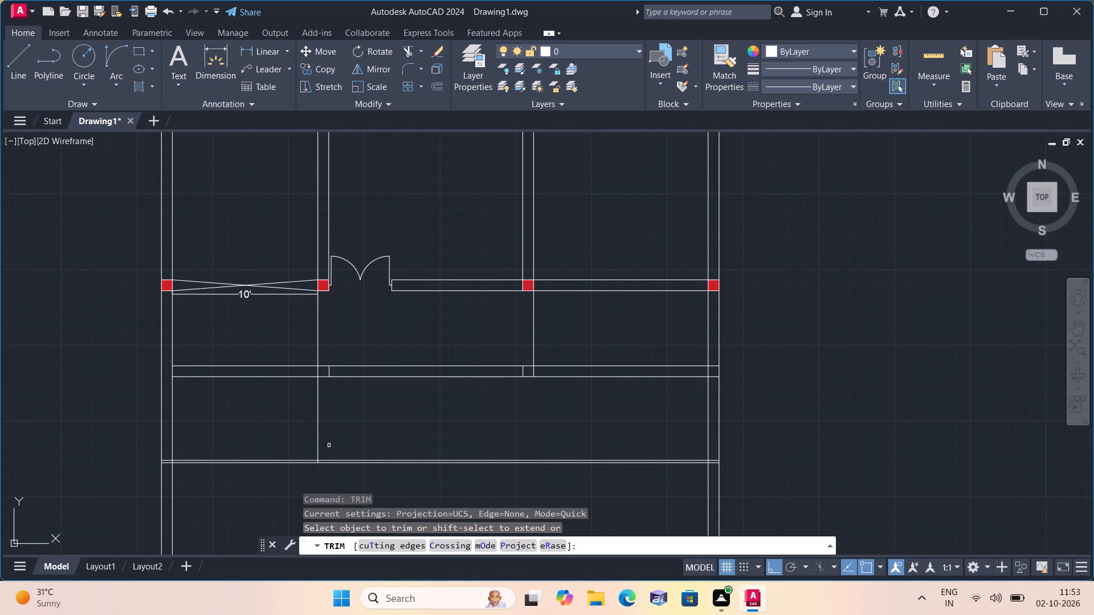
middle_drag(329, 448, 338, 374)
scroll(328, 441, down, 1)
drag(128, 438, 144, 438)
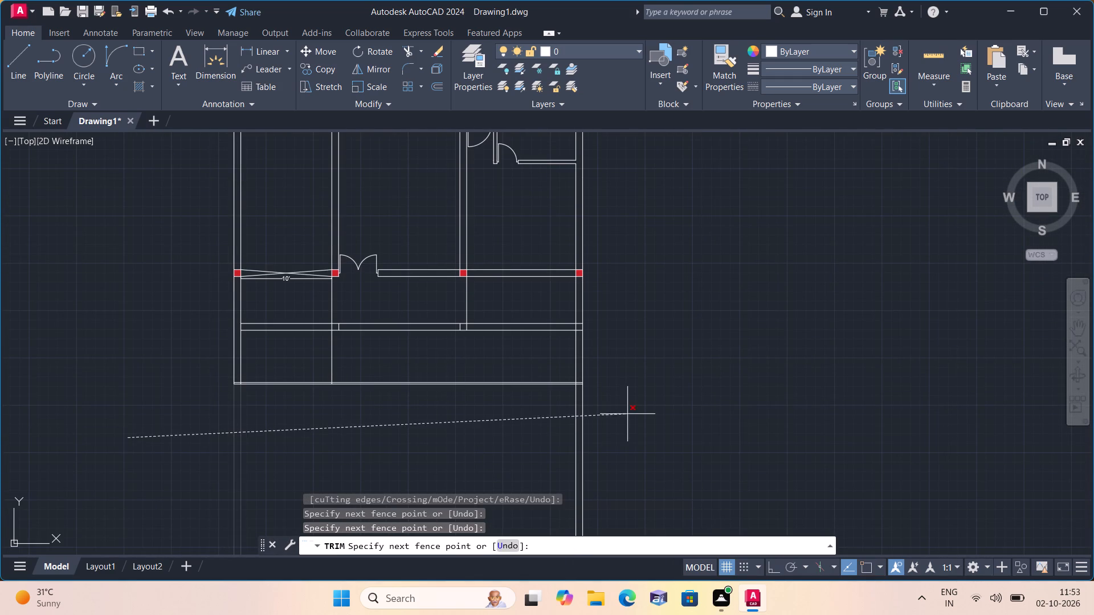
click(675, 414)
Trim the upper line of the 2" pair between the west wall and the new vertical line, and across the west wall's thickness.
scroll(284, 384, up, 4)
click(289, 384)
scroll(296, 374, down, 2)
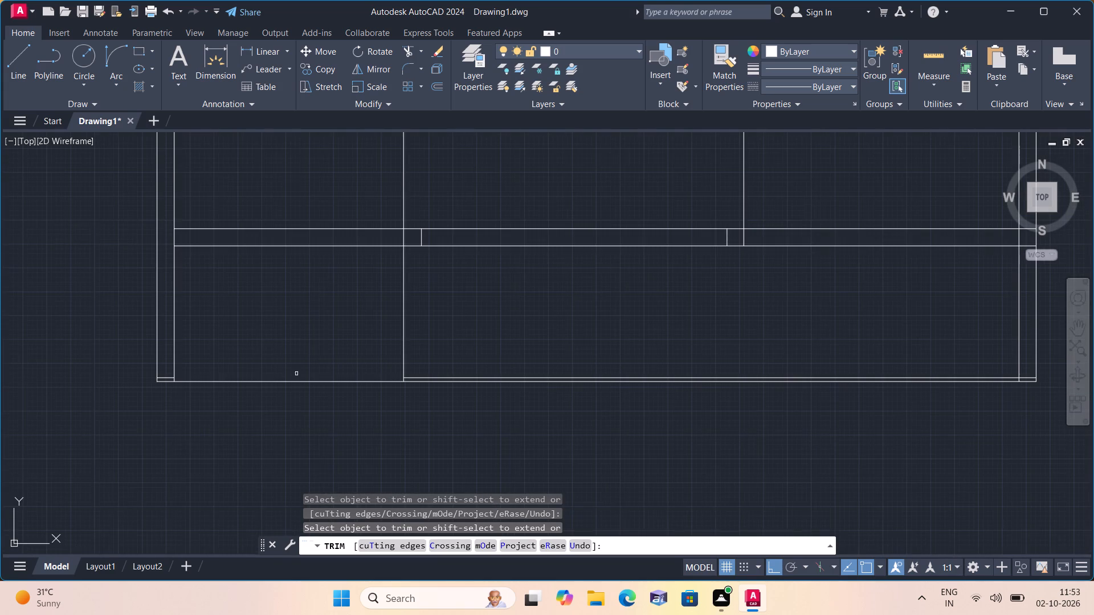
middle_drag(320, 335, 341, 379)
scroll(340, 381, down, 1)
scroll(210, 436, up, 2)
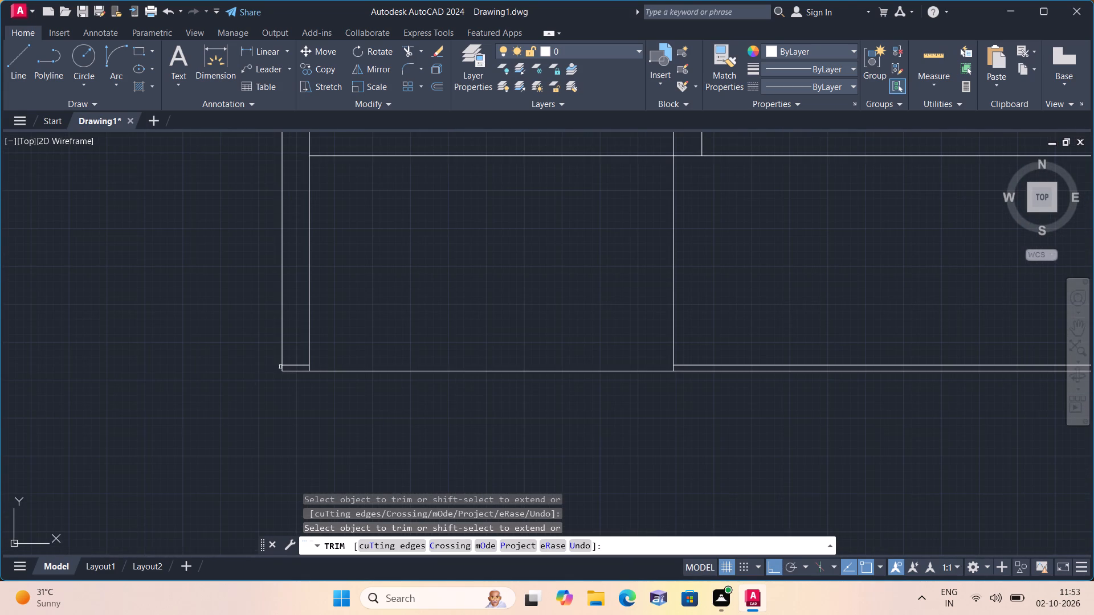
click(299, 366)
scroll(308, 331, down, 2)
middle_drag(407, 296, 405, 399)
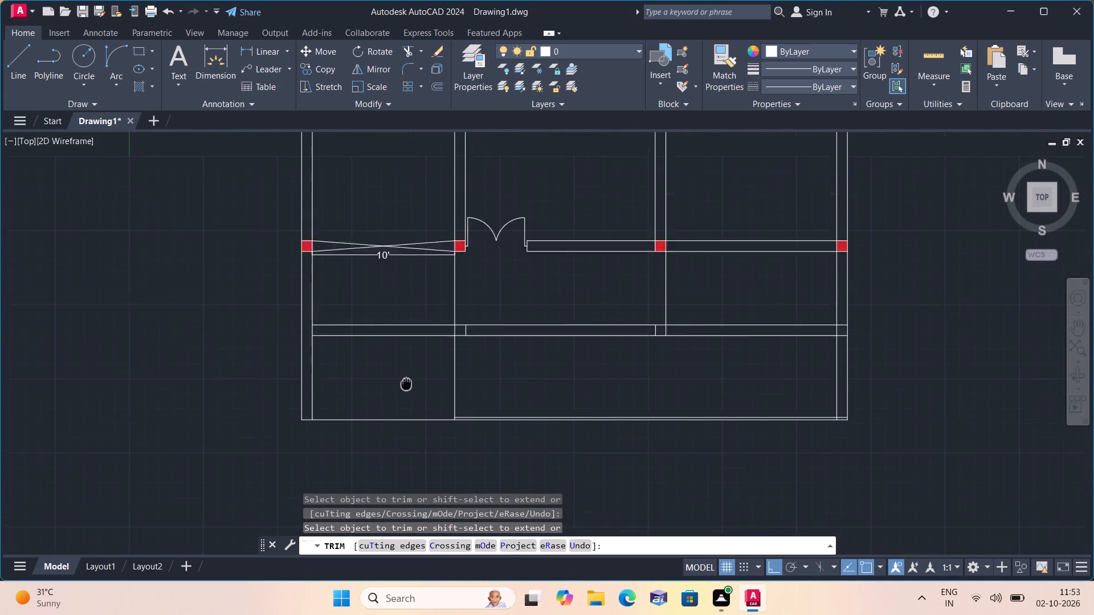
Trim both lines of the 9" strip between the west wall and the west column outline.
click(405, 399)
click(397, 335)
Trim the vertical line along the west column outline's west edge, both above and below the 9" strip.
click(409, 337)
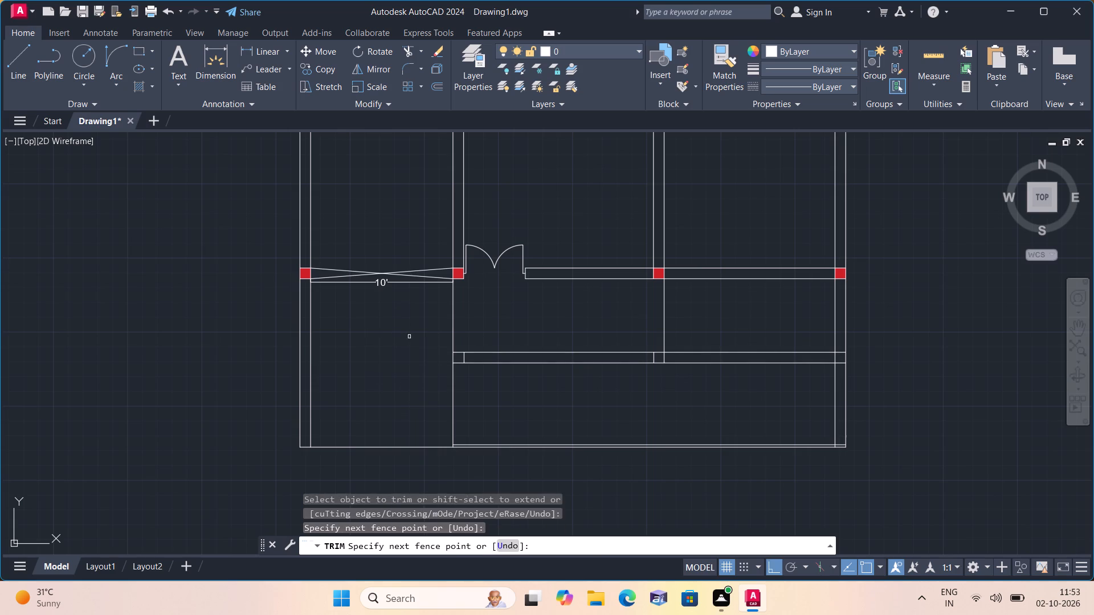
click(478, 331)
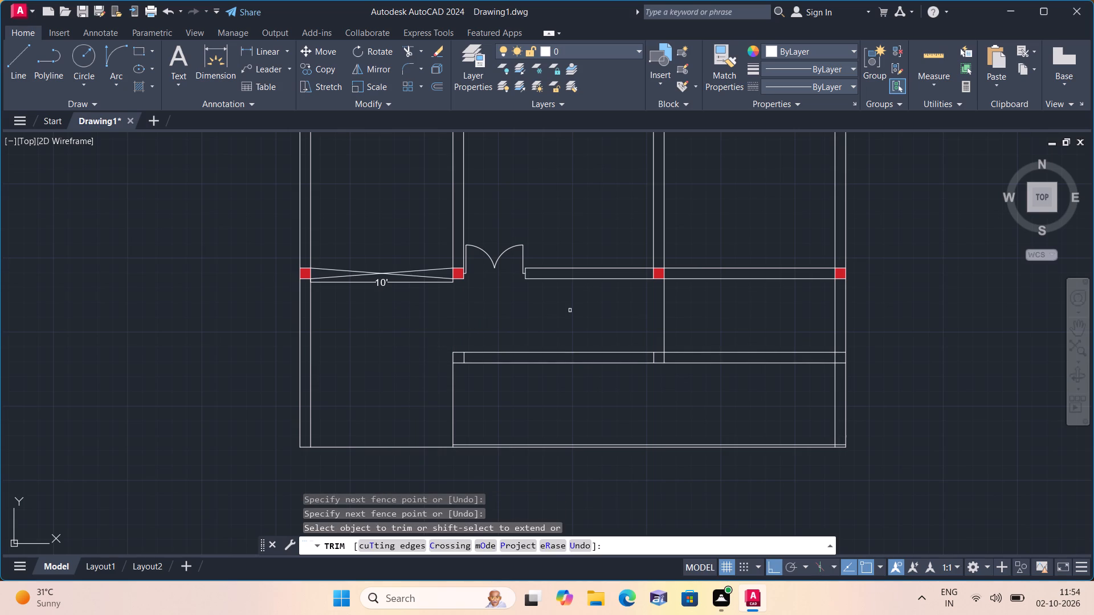
scroll(570, 310, down, 1)
scroll(570, 310, up, 2)
scroll(570, 310, down, 1)
scroll(570, 310, up, 1)
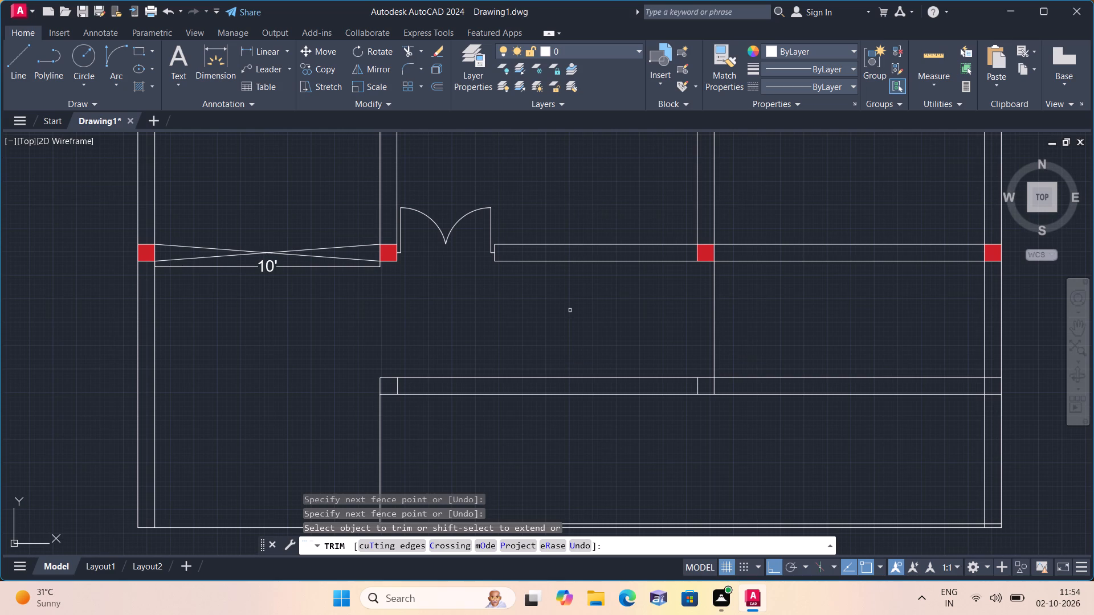
click(337, 433)
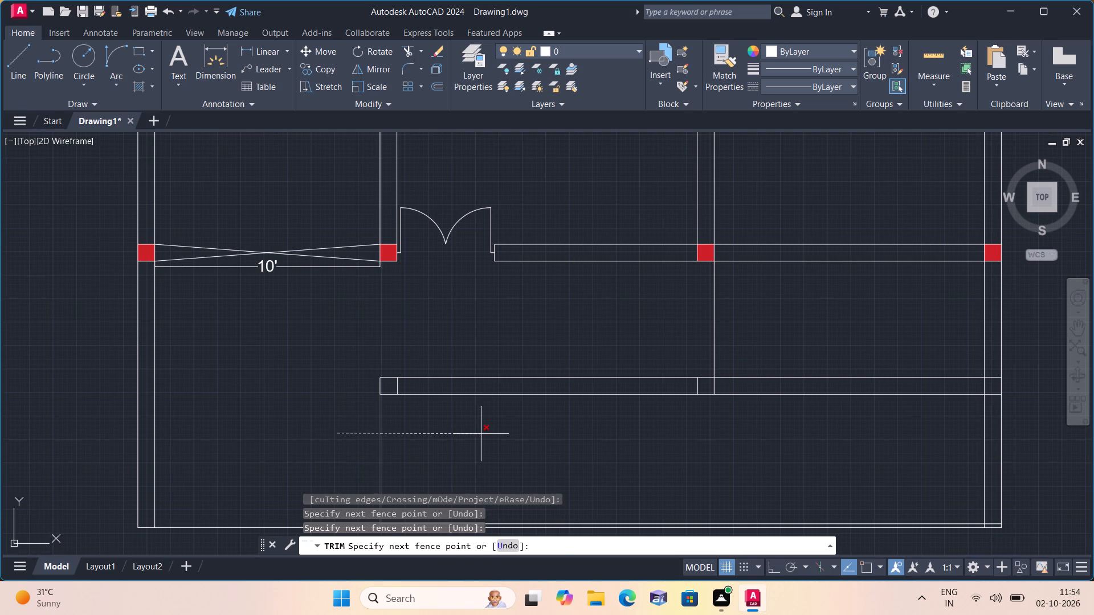
click(481, 434)
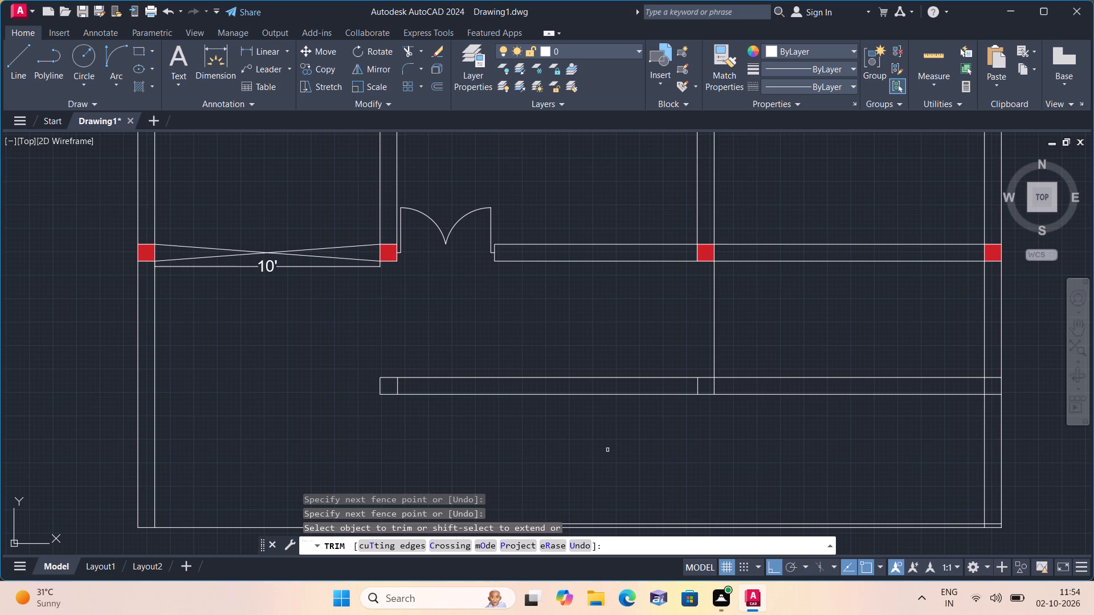
key(Escape)
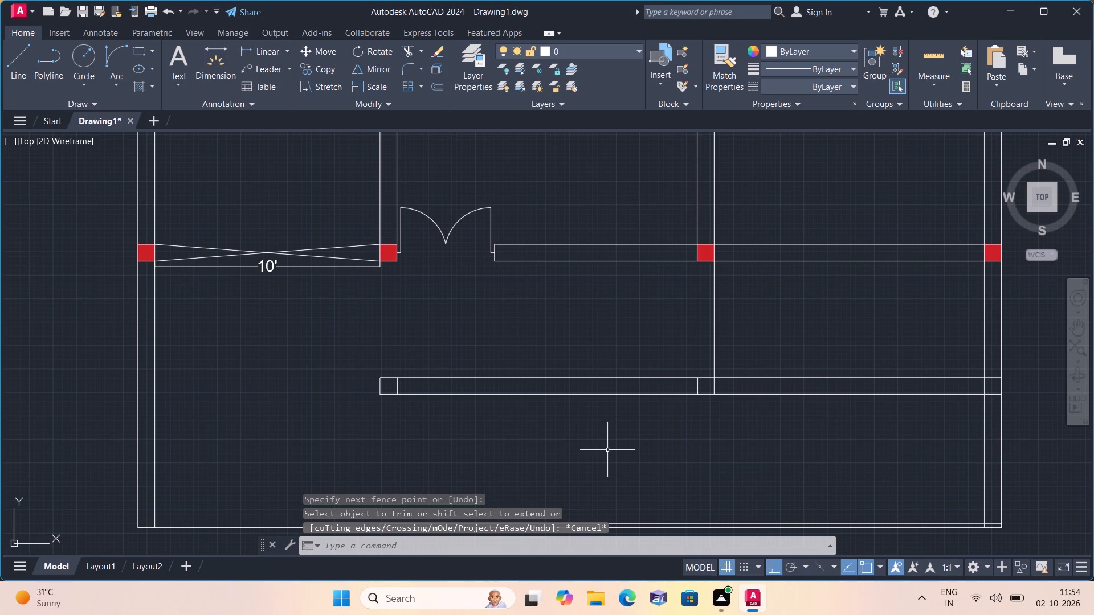
Extend the west edge of the strip's west column outline north to the red column beside the double door.
text(exte)
key(space)
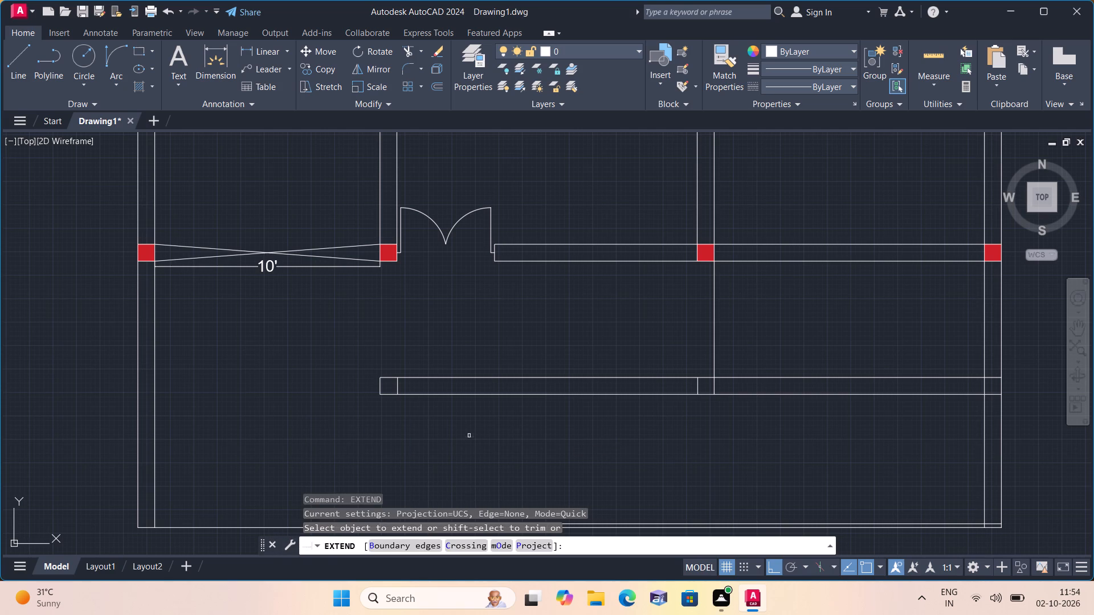
click(379, 384)
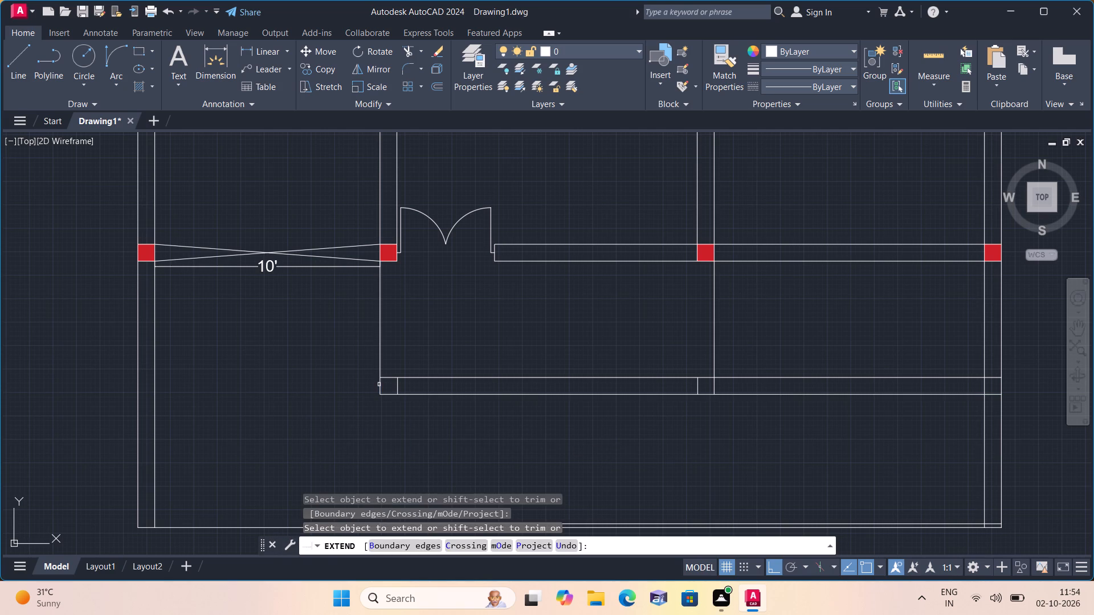
key(Escape)
Hatch the two column outlines on the 9" strip with a solid blue fill.
key(h)
scroll(373, 391, up, 1)
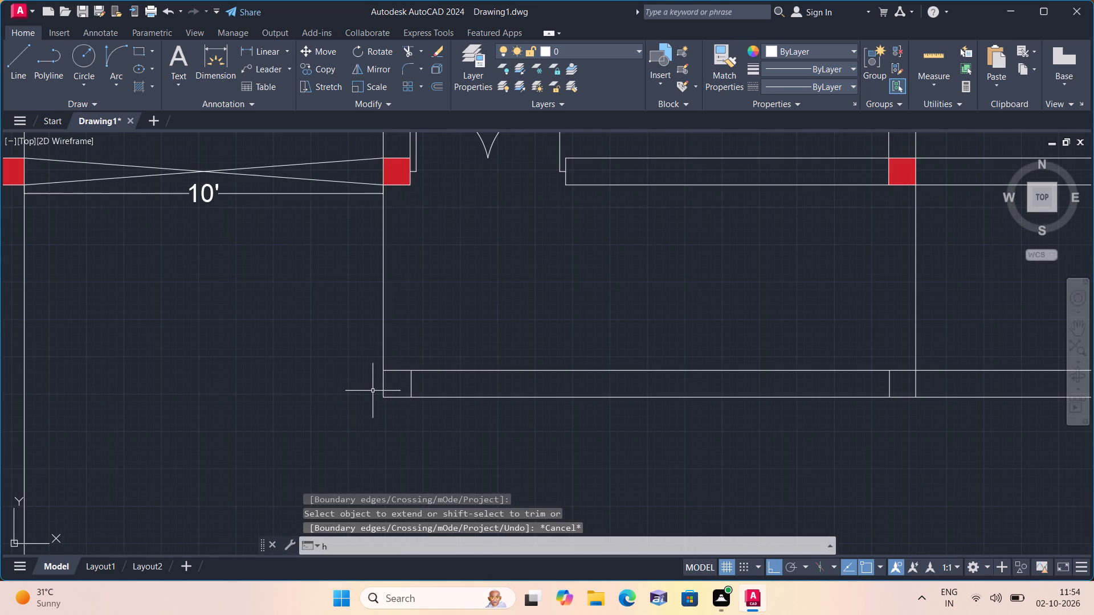
key(space)
click(387, 71)
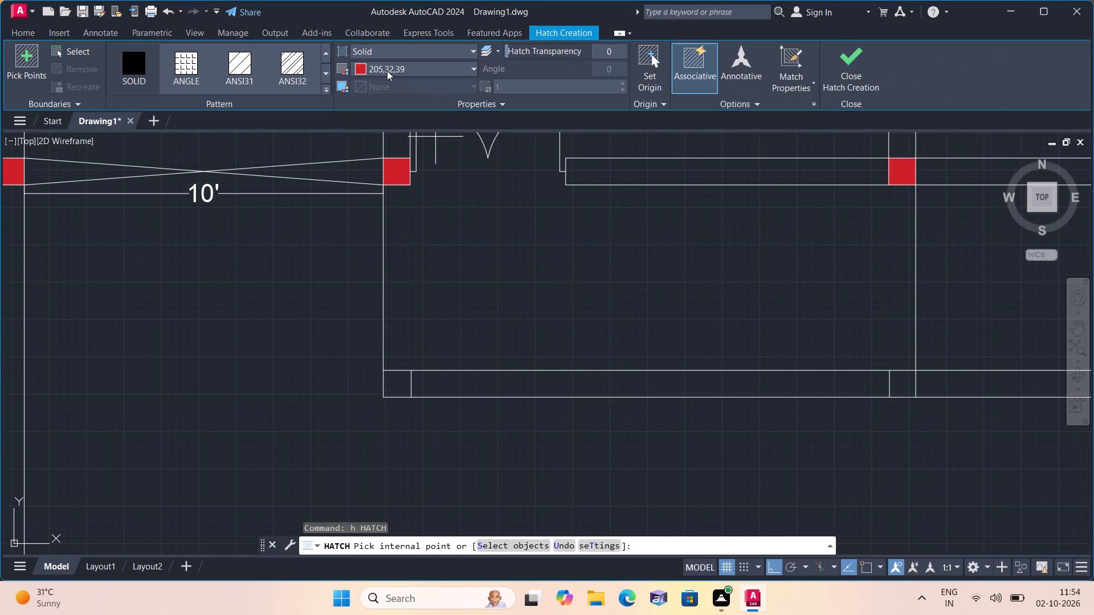
click(419, 218)
click(406, 380)
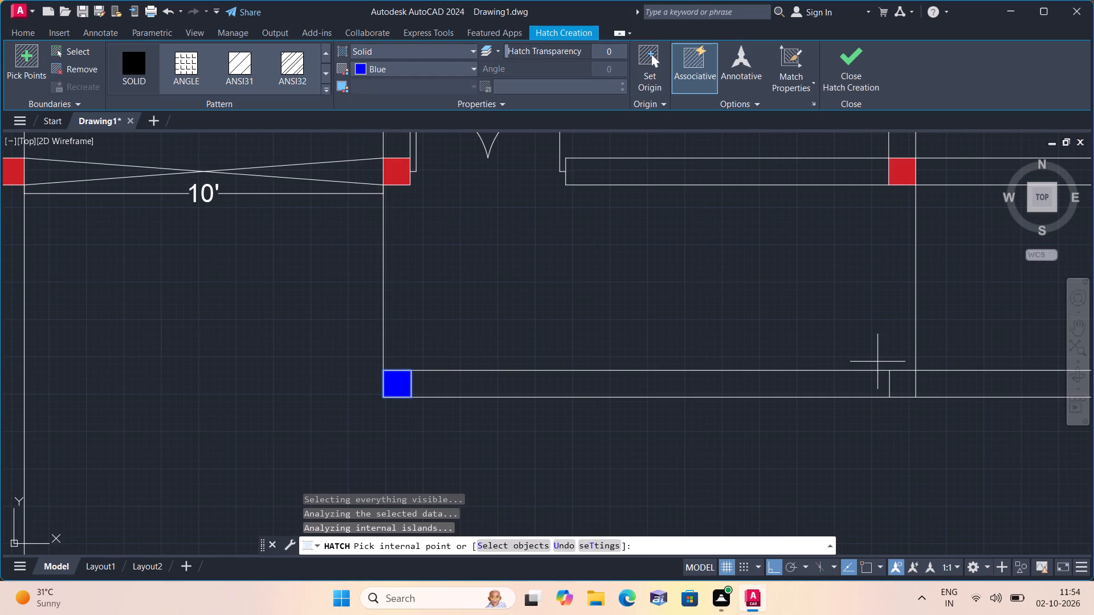
click(907, 380)
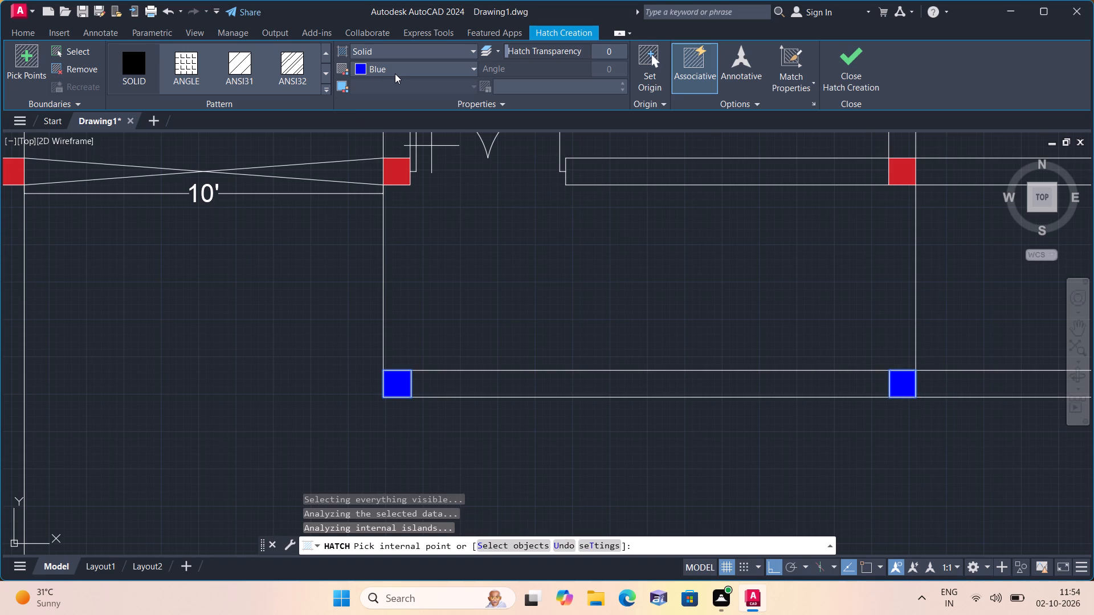
key(Escape)
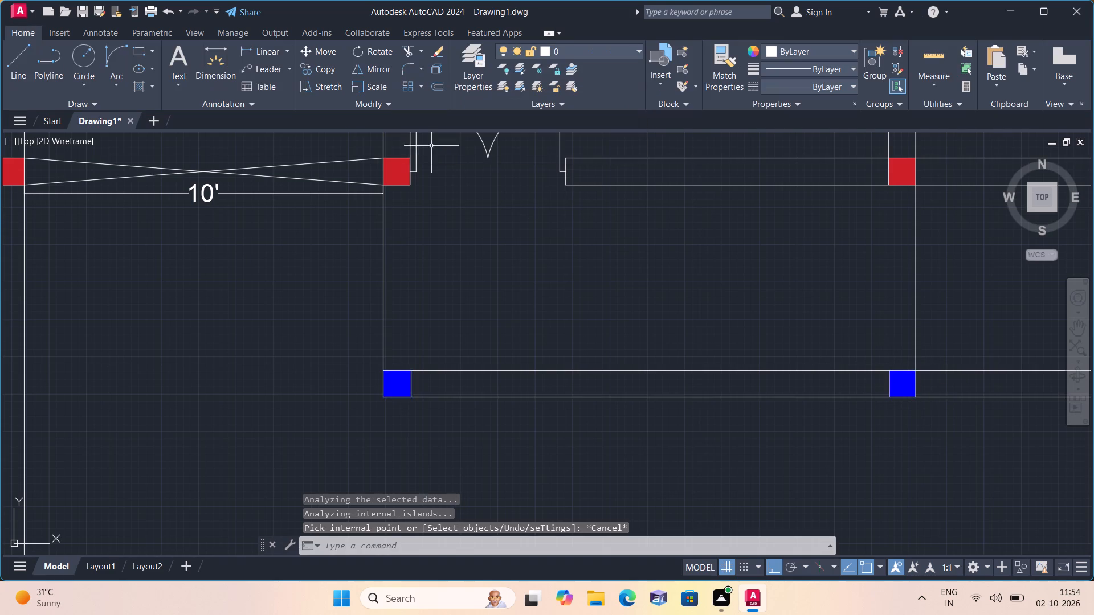
Create a new layer and set its color to index color 142.
scroll(294, 285, down, 4)
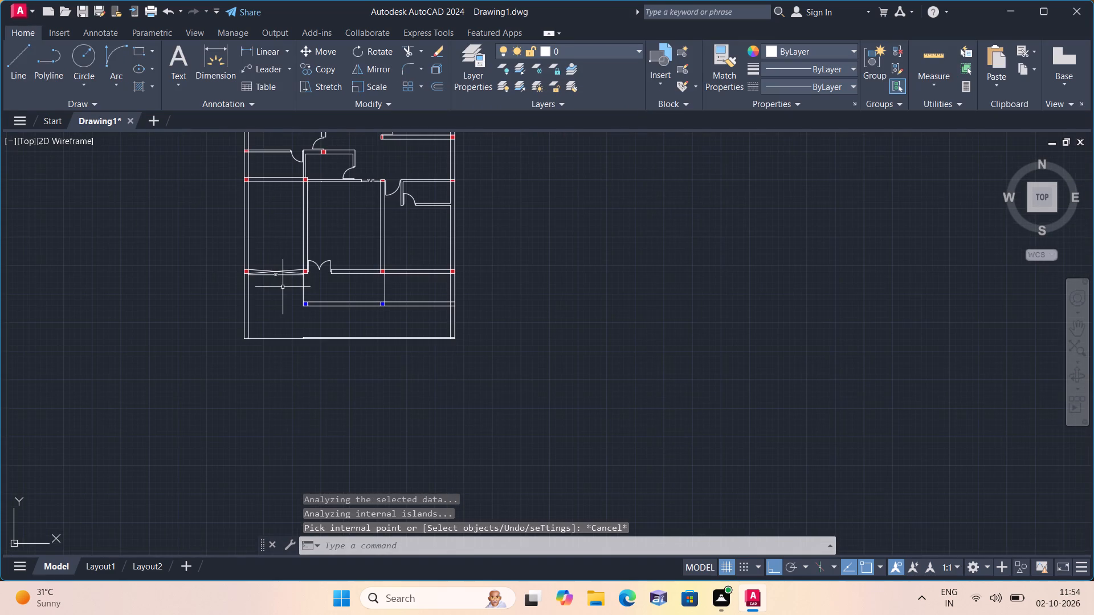
middle_drag(279, 294, 267, 304)
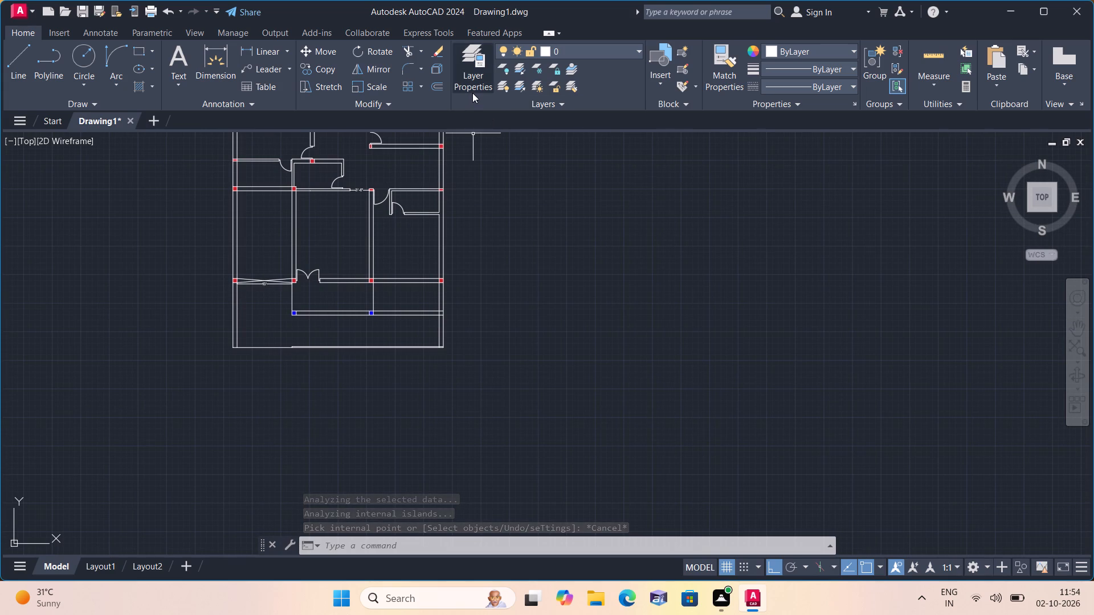
click(472, 92)
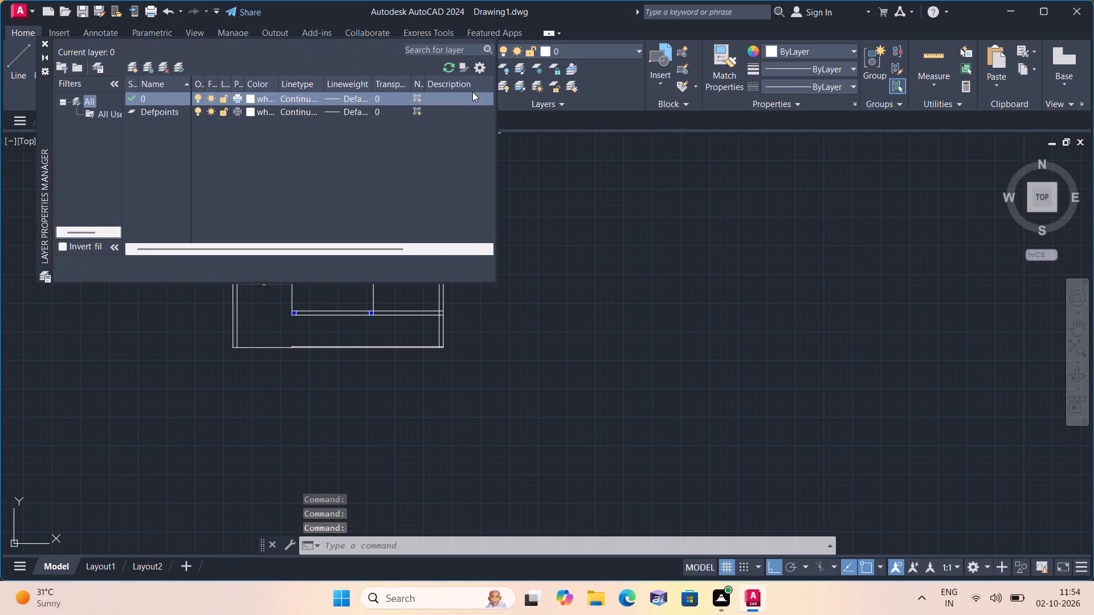
right_click(398, 171)
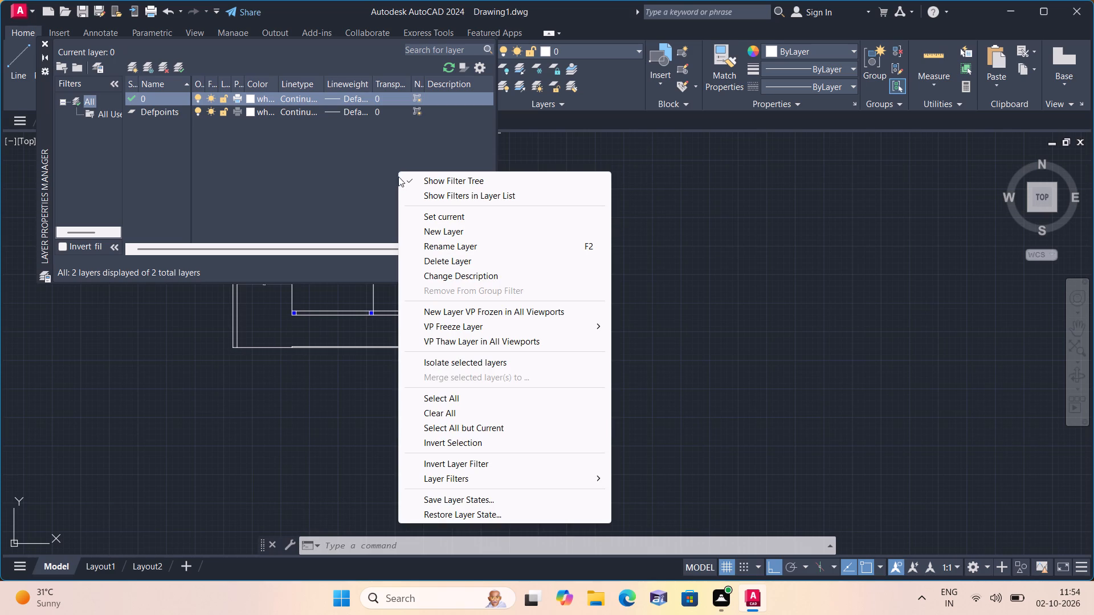
click(431, 228)
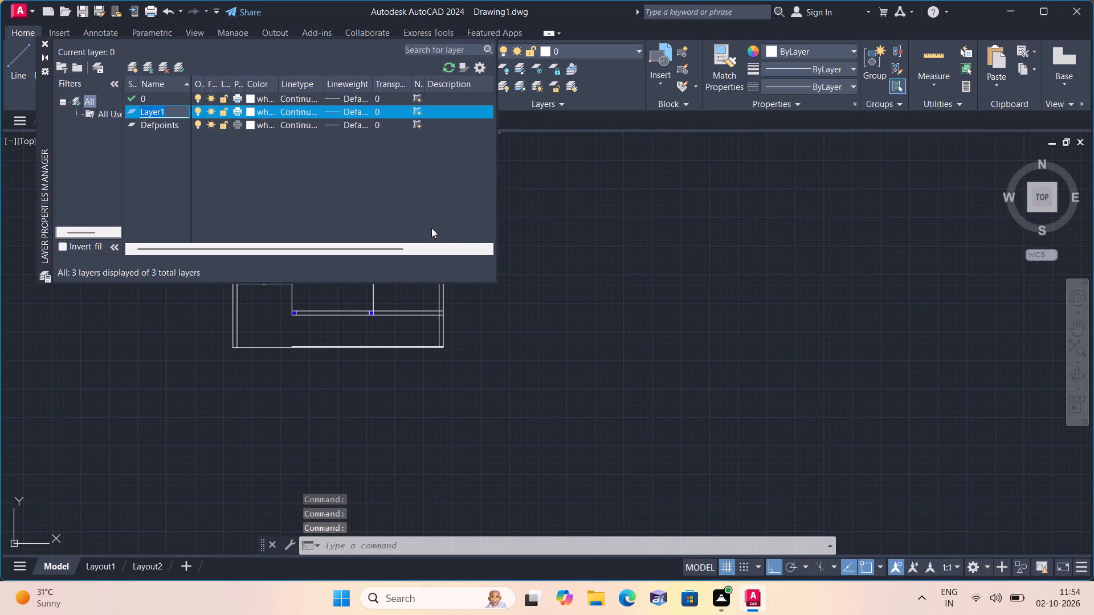
click(252, 109)
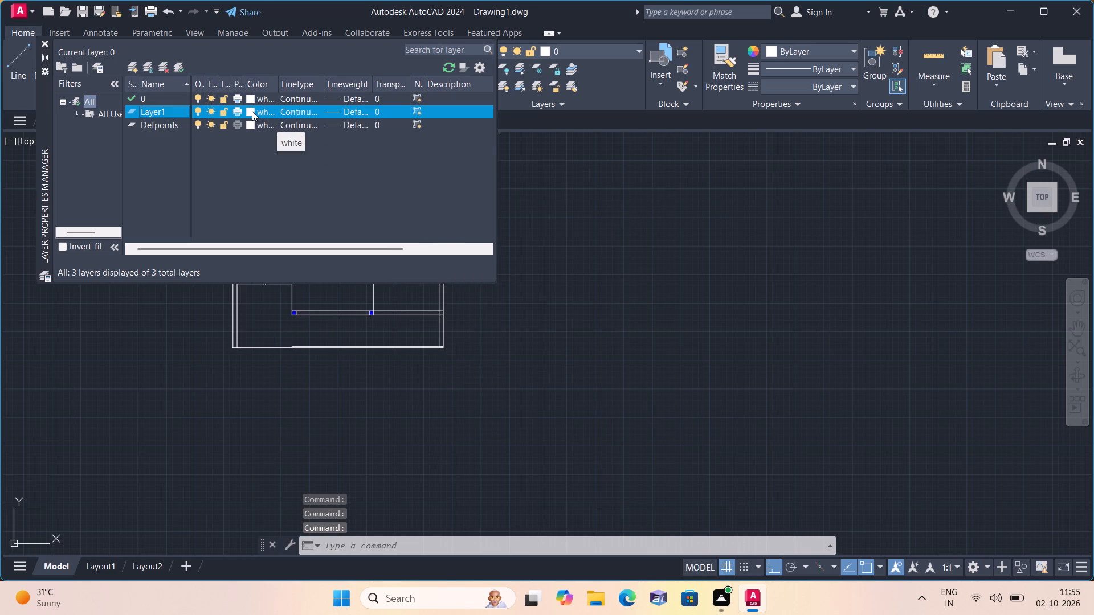
scroll(263, 125, down, 1)
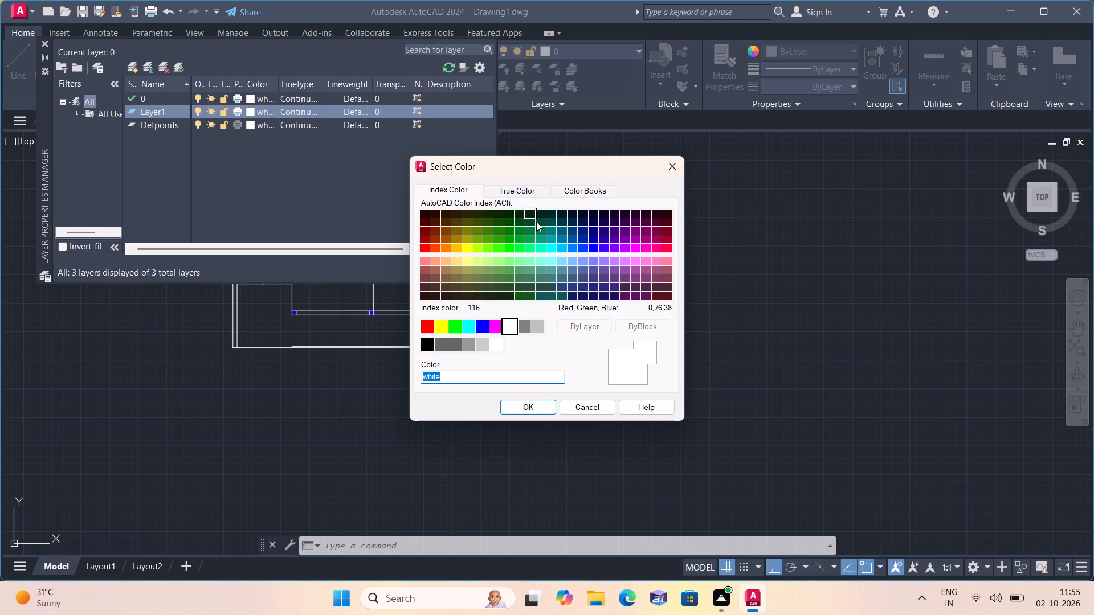
click(556, 249)
click(564, 246)
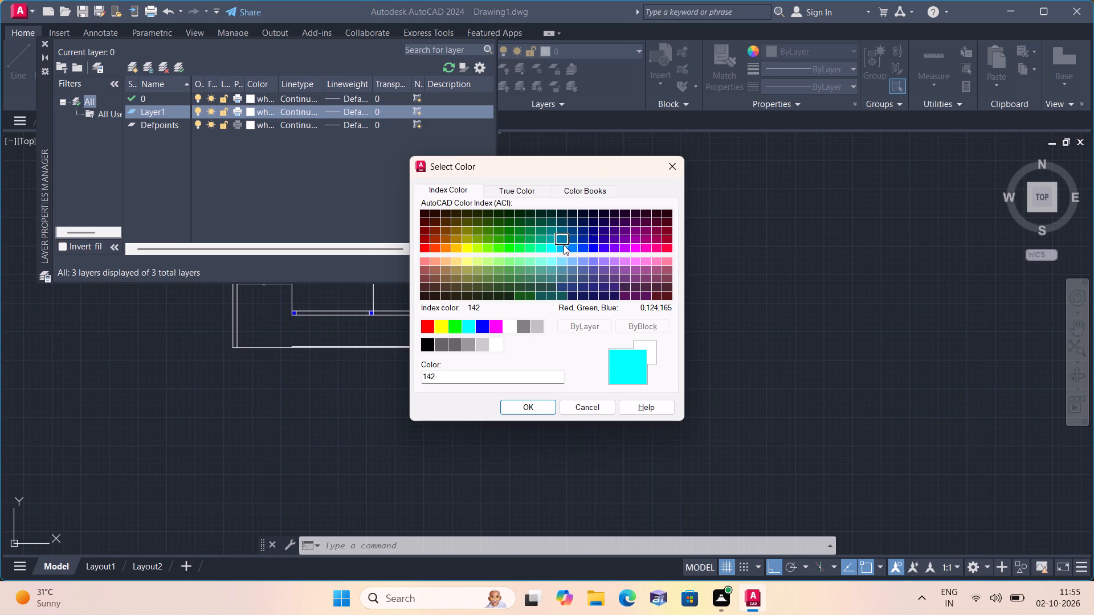
click(541, 407)
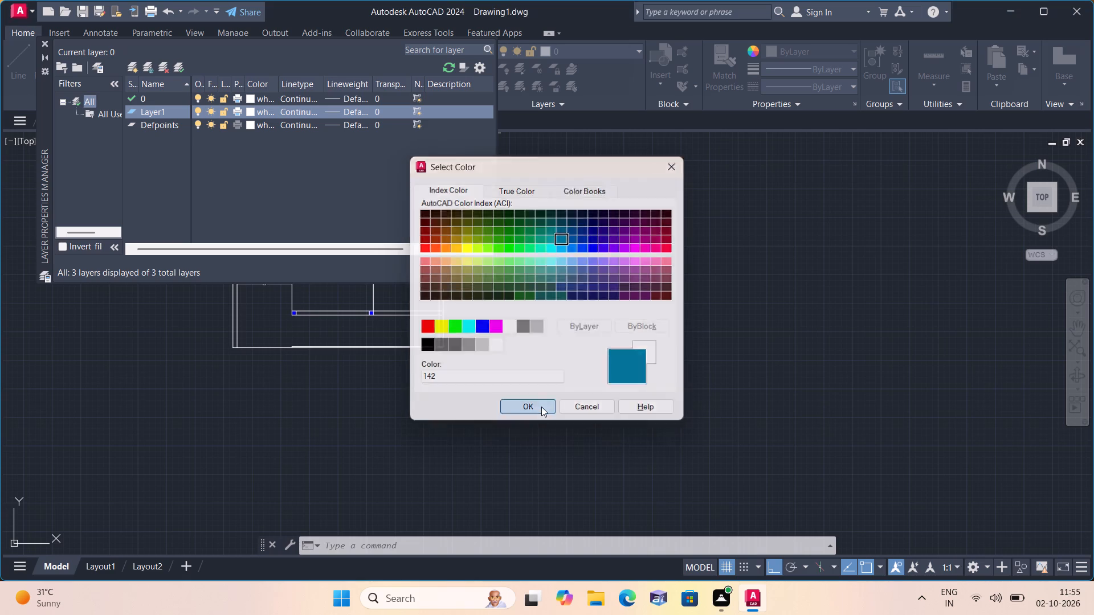
click(43, 43)
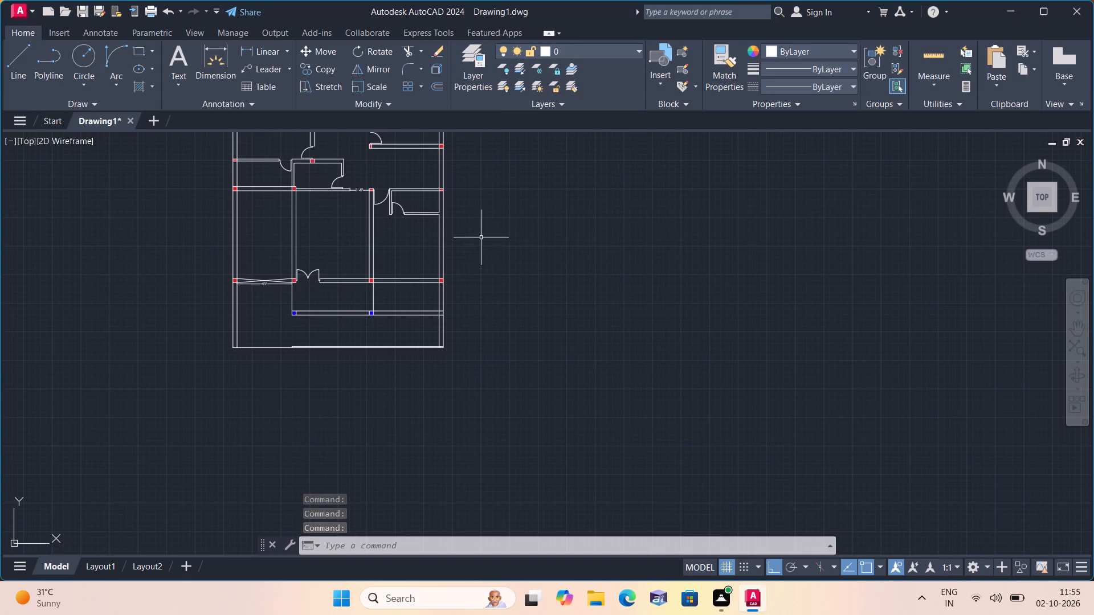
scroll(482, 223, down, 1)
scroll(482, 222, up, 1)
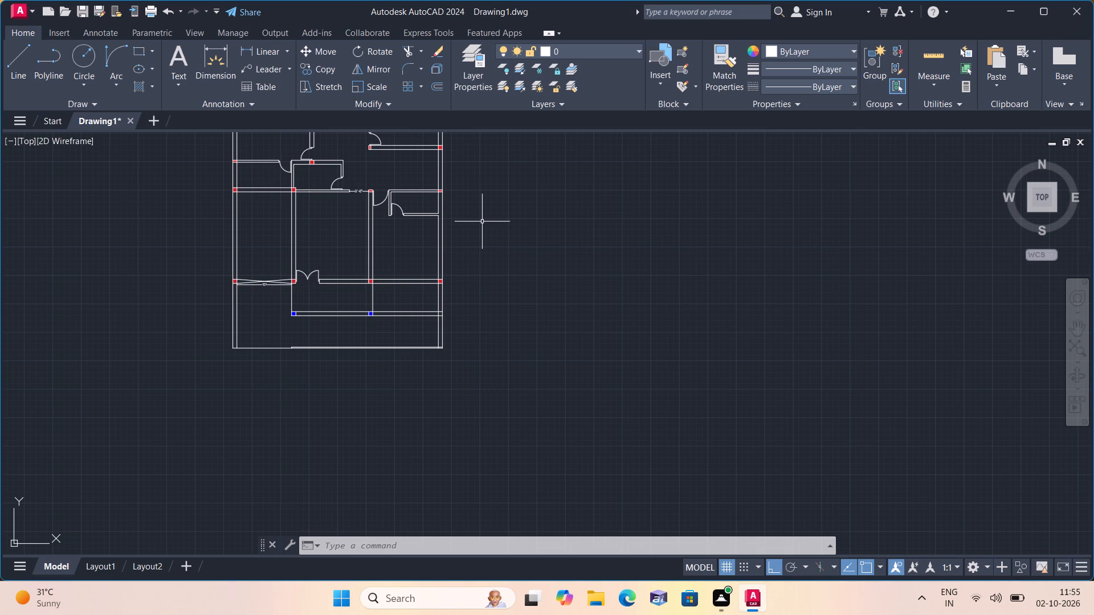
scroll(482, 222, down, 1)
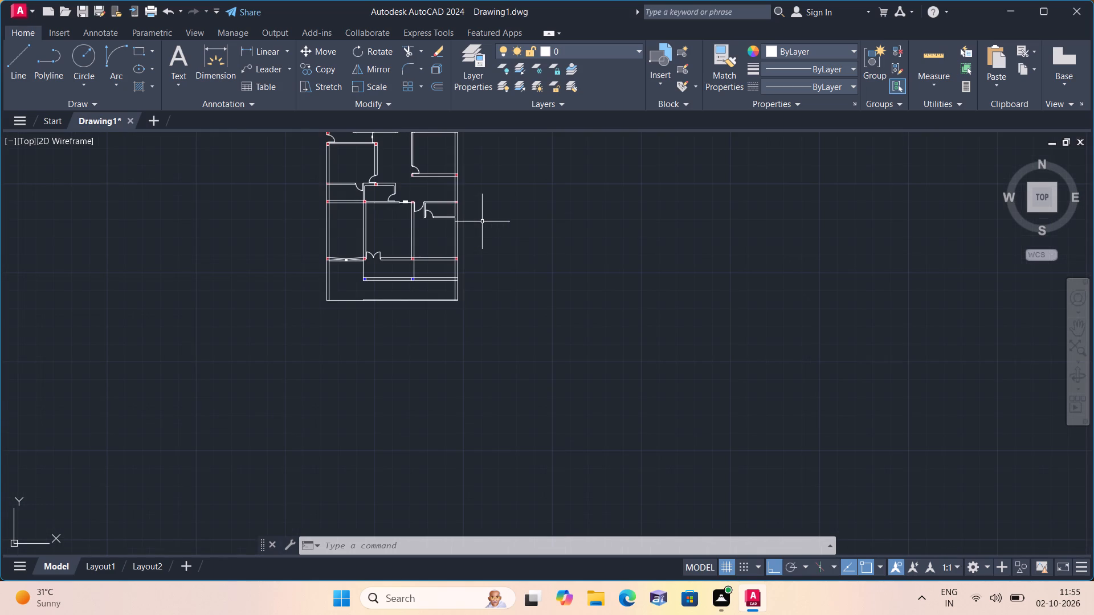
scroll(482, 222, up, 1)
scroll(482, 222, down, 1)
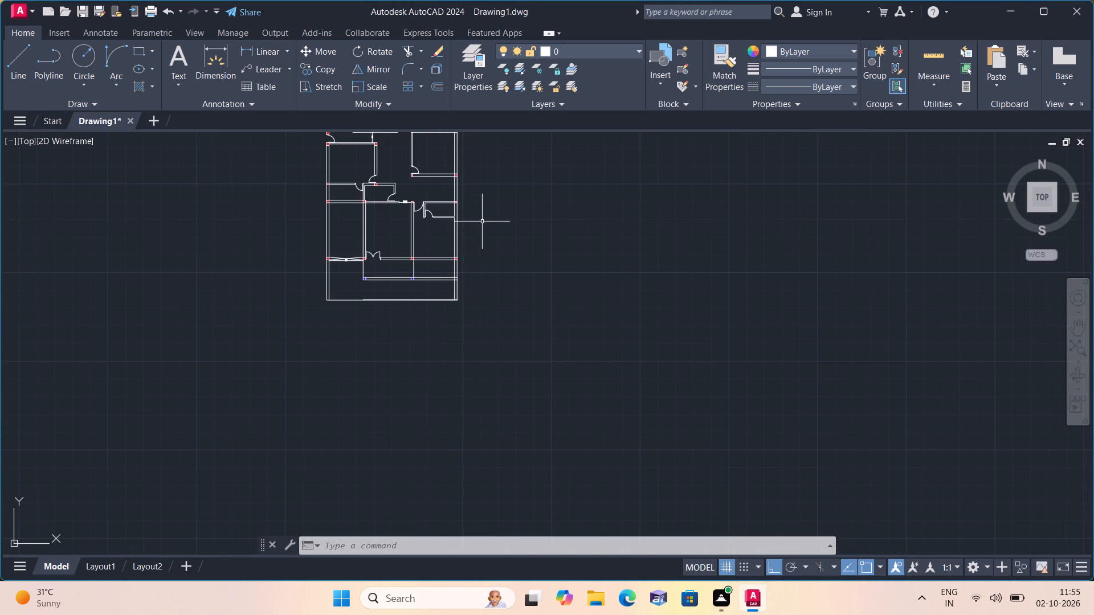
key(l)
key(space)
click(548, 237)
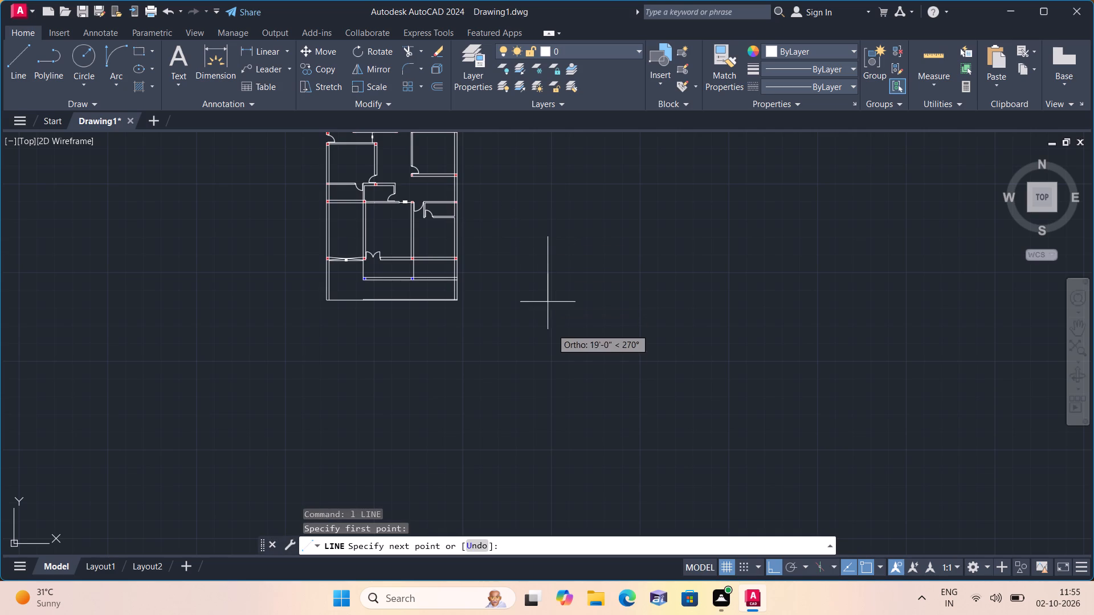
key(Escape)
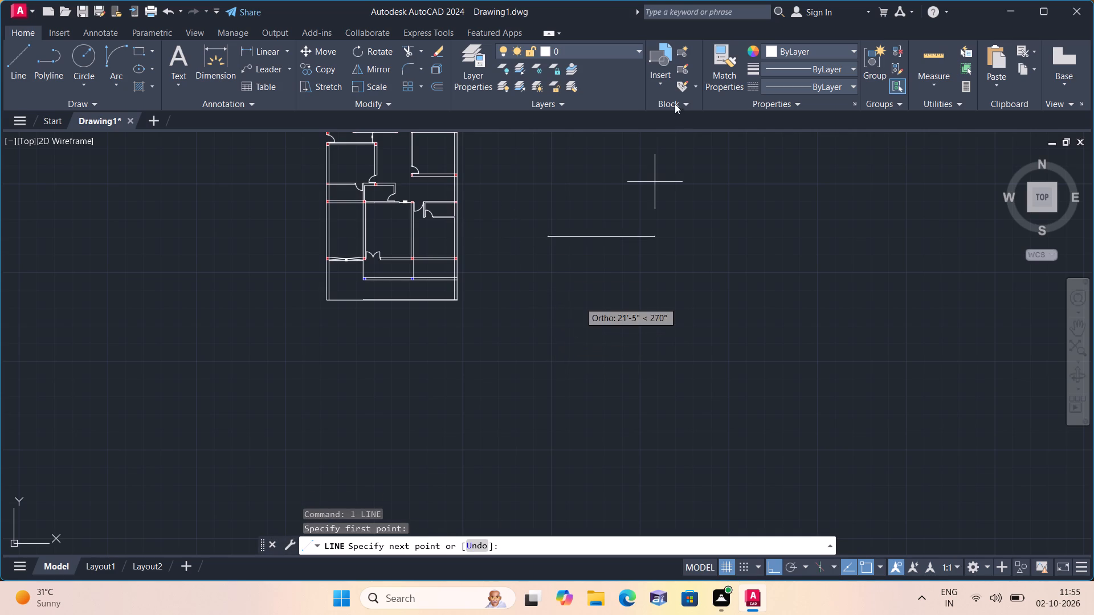
Make Layer1 the current layer.
click(607, 55)
click(587, 102)
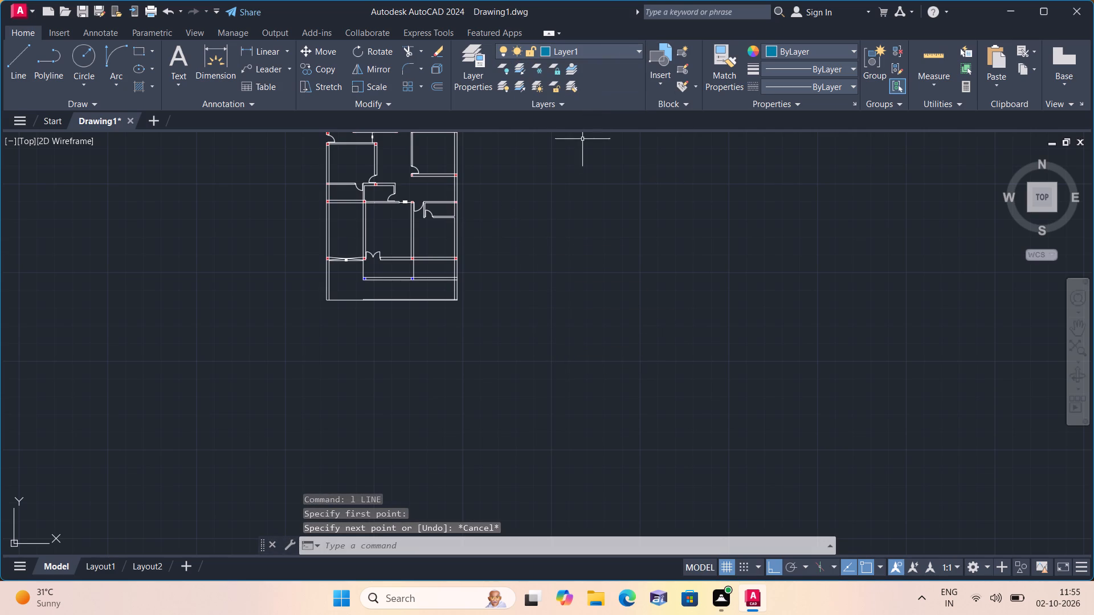
Draw an upright rectangle 5' high and 9" wide from lines in the empty space east of the floor plan.
text(l)
key(space)
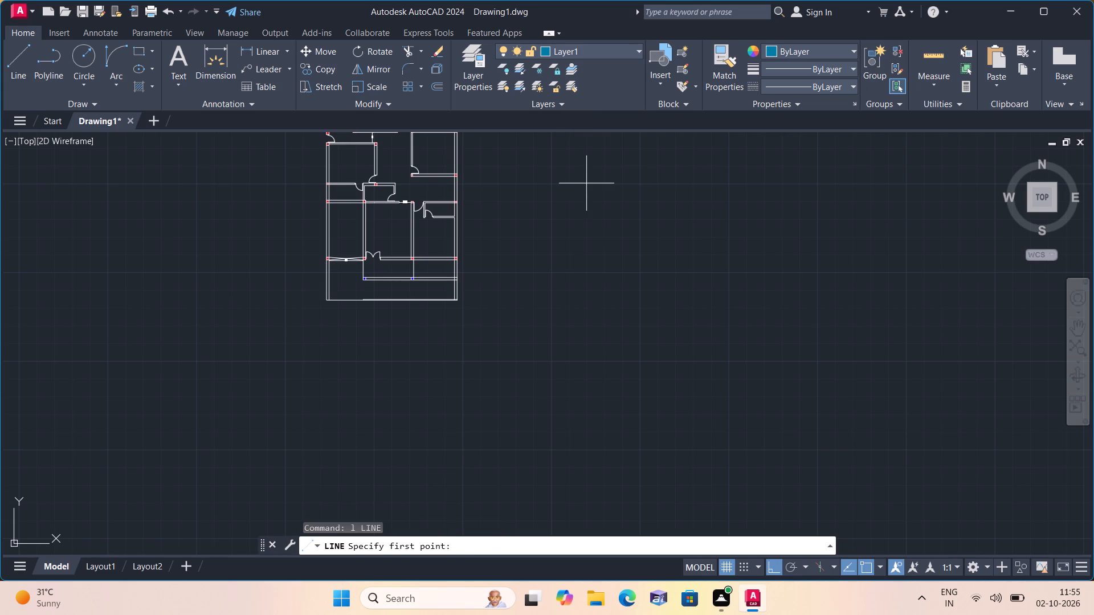
click(582, 192)
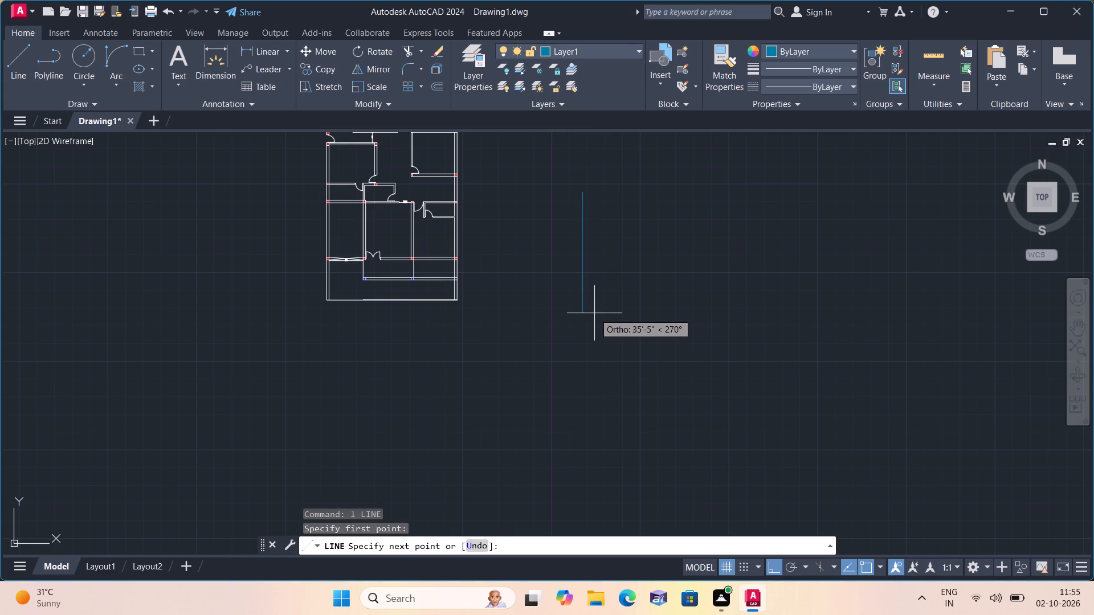
text(5')
key(space)
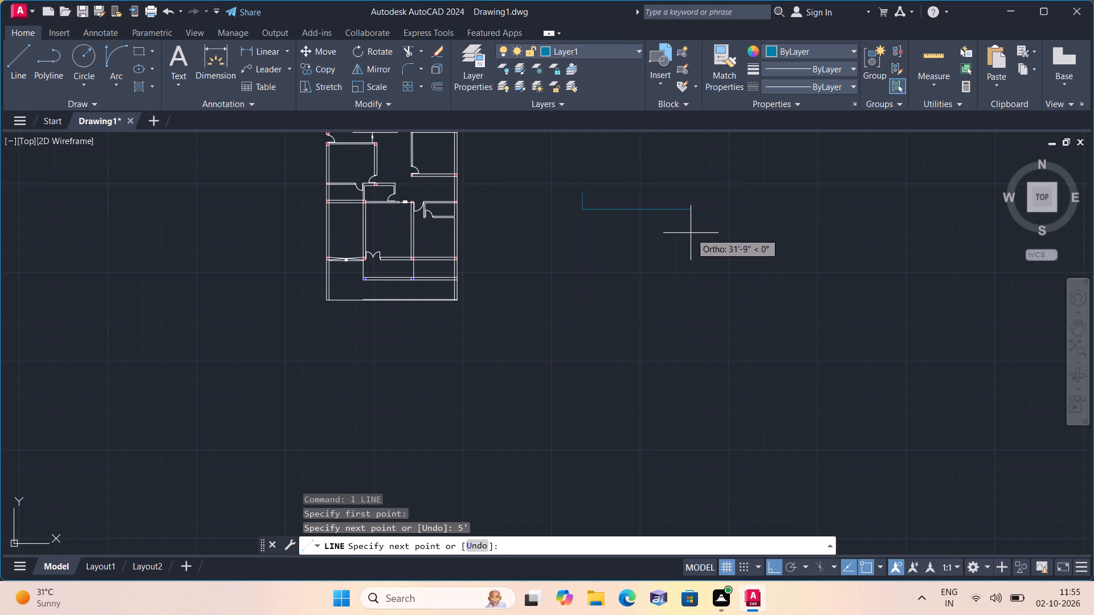
key(9)
text(")
key(space)
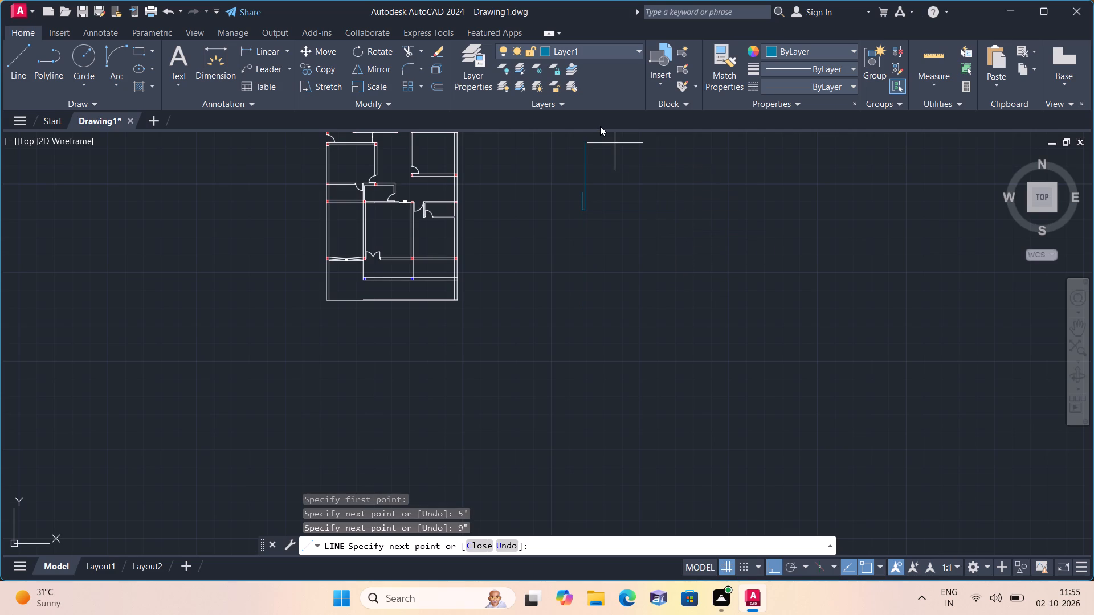
text(5')
key(space)
scroll(595, 187, up, 4)
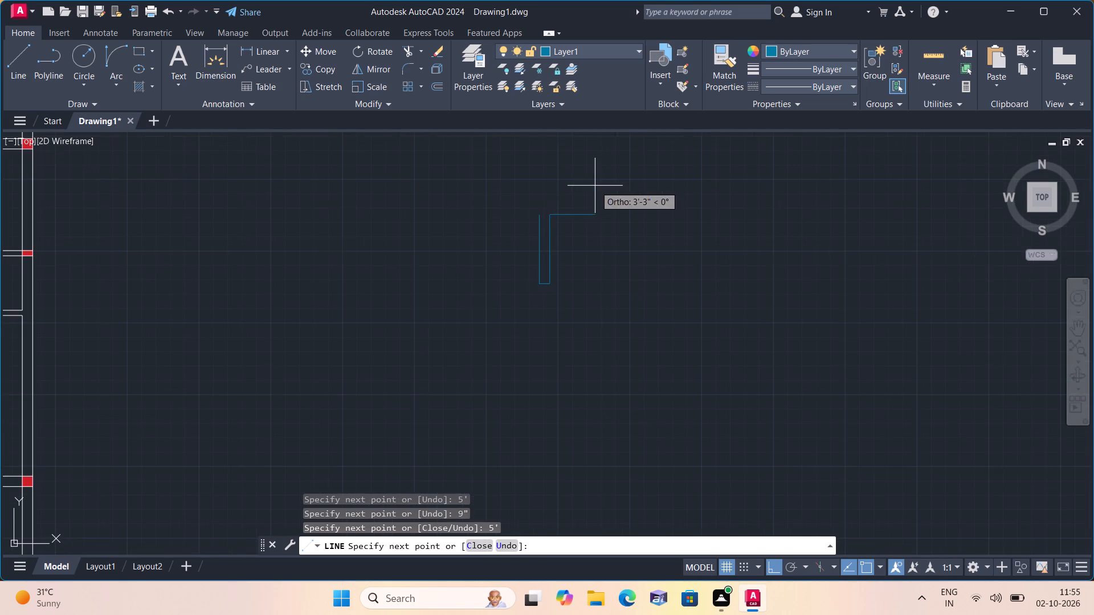
click(537, 212)
key(space)
Draw a vertical centre line in the 5' by 9" rectangle between the midpoints of its short sides.
scroll(537, 212, up, 3)
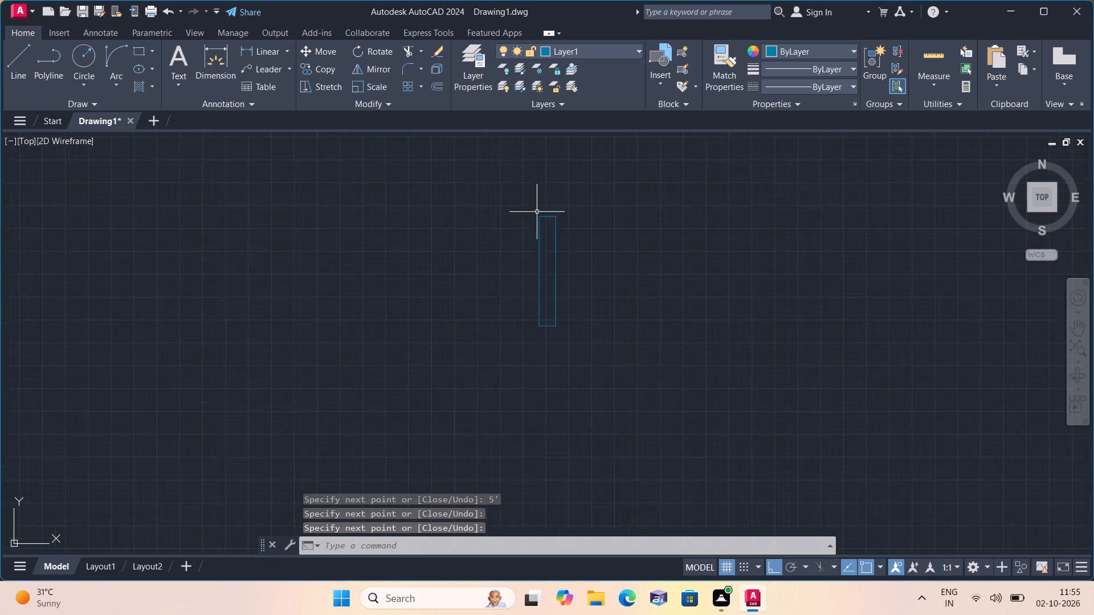
key(space)
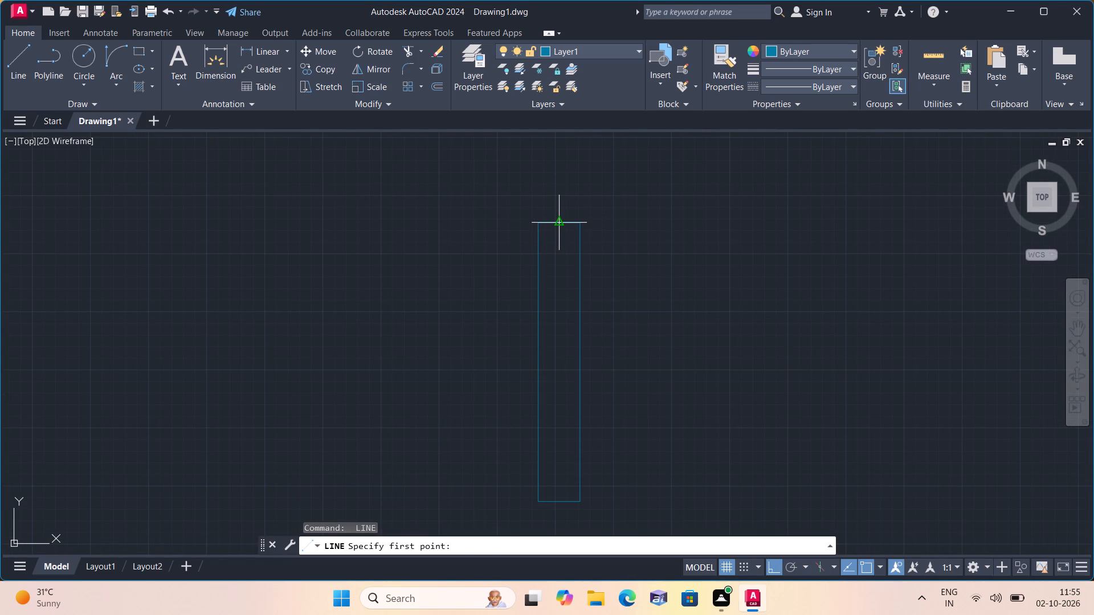
click(557, 220)
scroll(553, 237, down, 2)
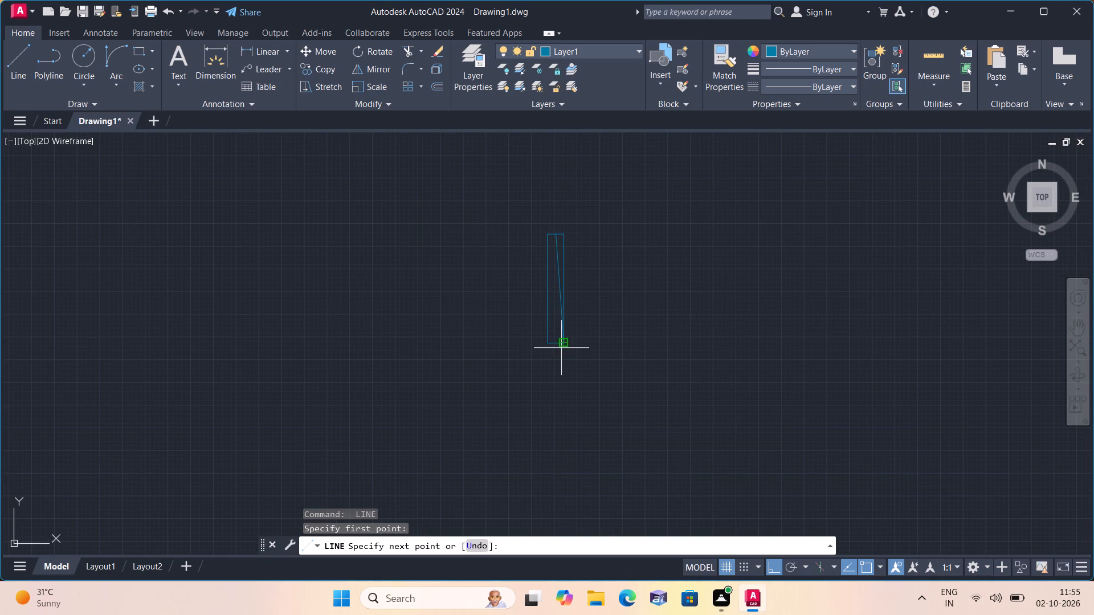
click(555, 343)
key(space)
Draw a second upright rectangle 3' high and 9" wide from lines, southwest of the 5' one.
scroll(551, 343, down, 1)
middle_drag(546, 350, 544, 256)
scroll(543, 313, down, 1)
key(space)
click(477, 308)
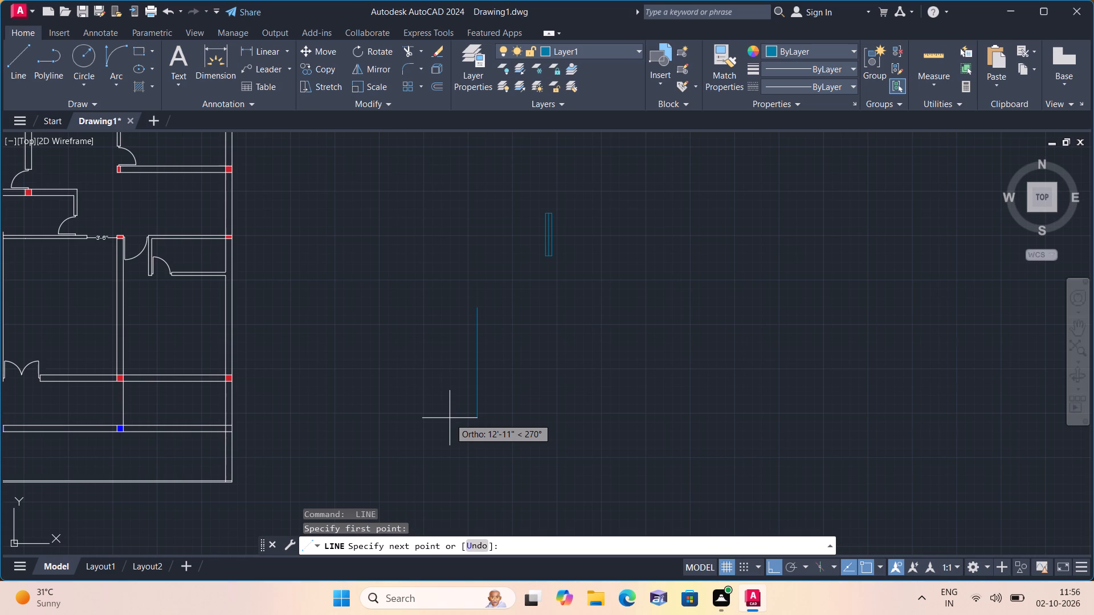
text(3')
key(space)
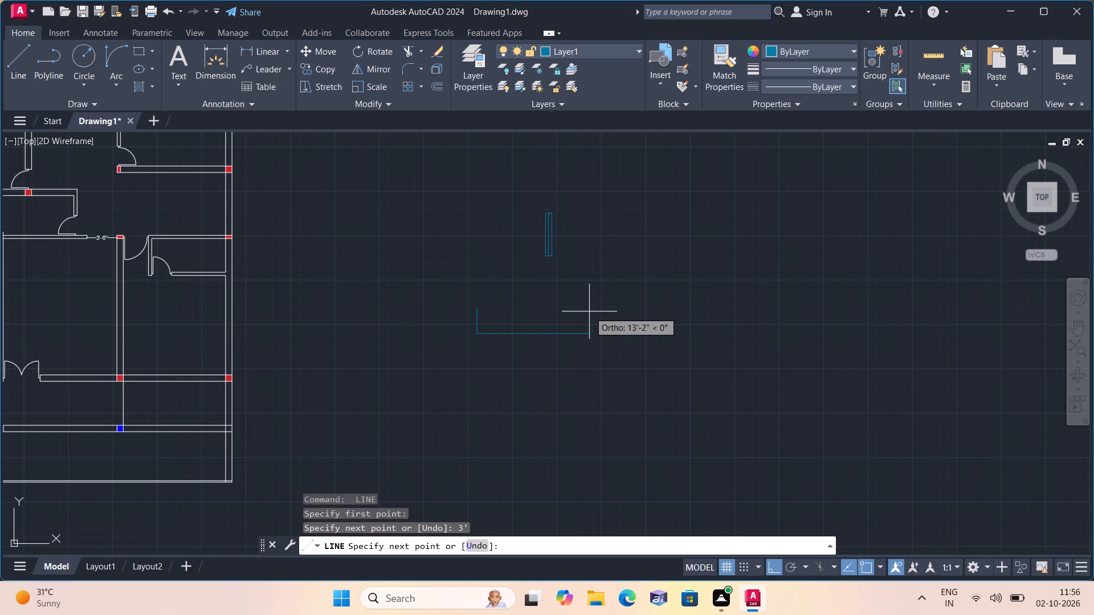
text(9")
key(space)
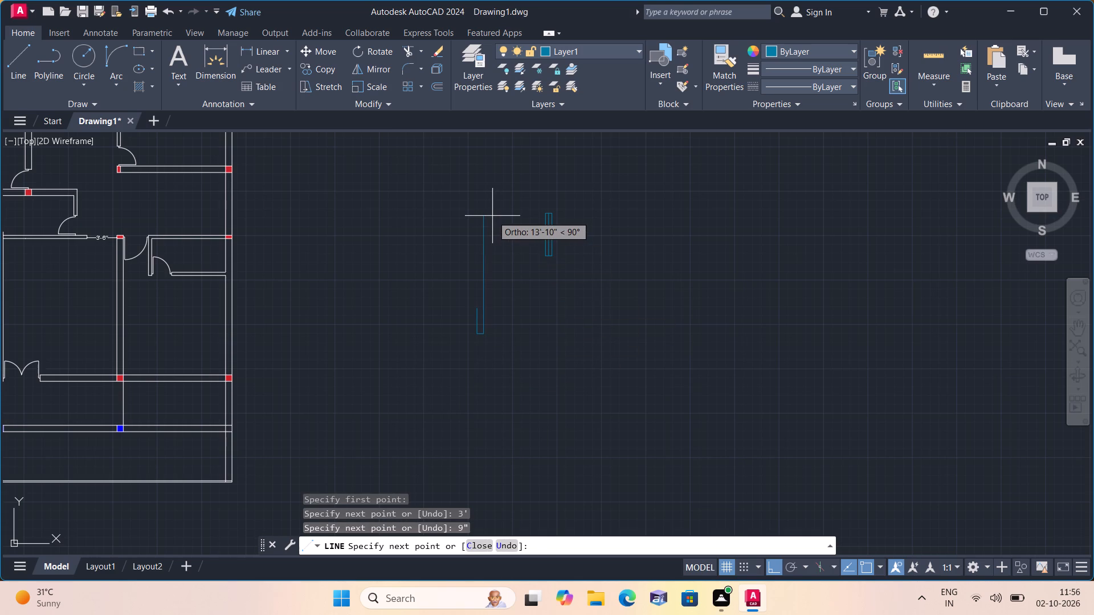
text(3')
key(space)
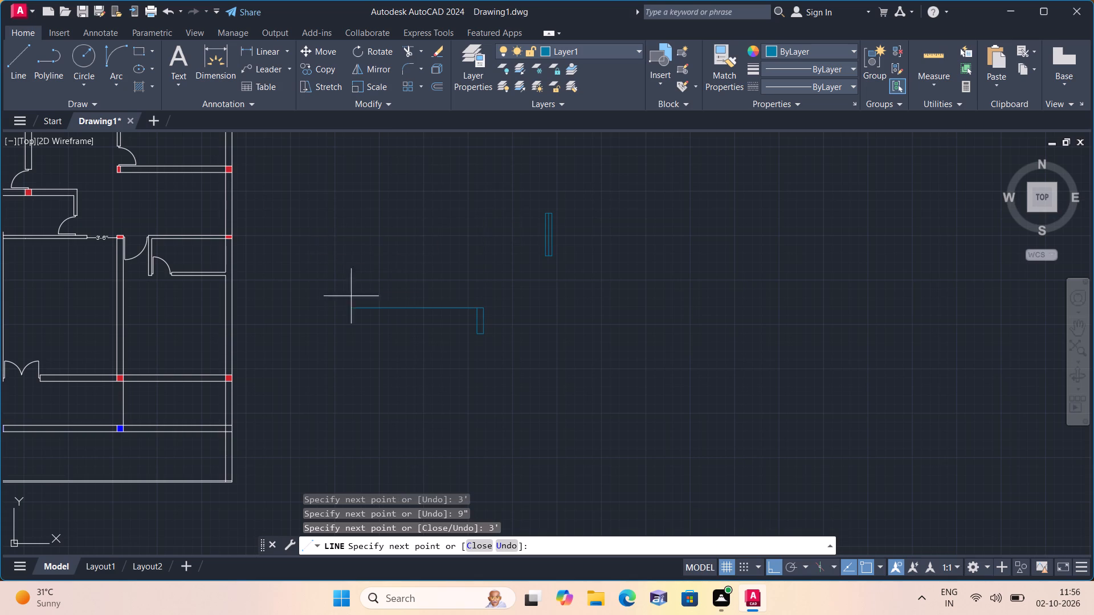
scroll(446, 313, up, 4)
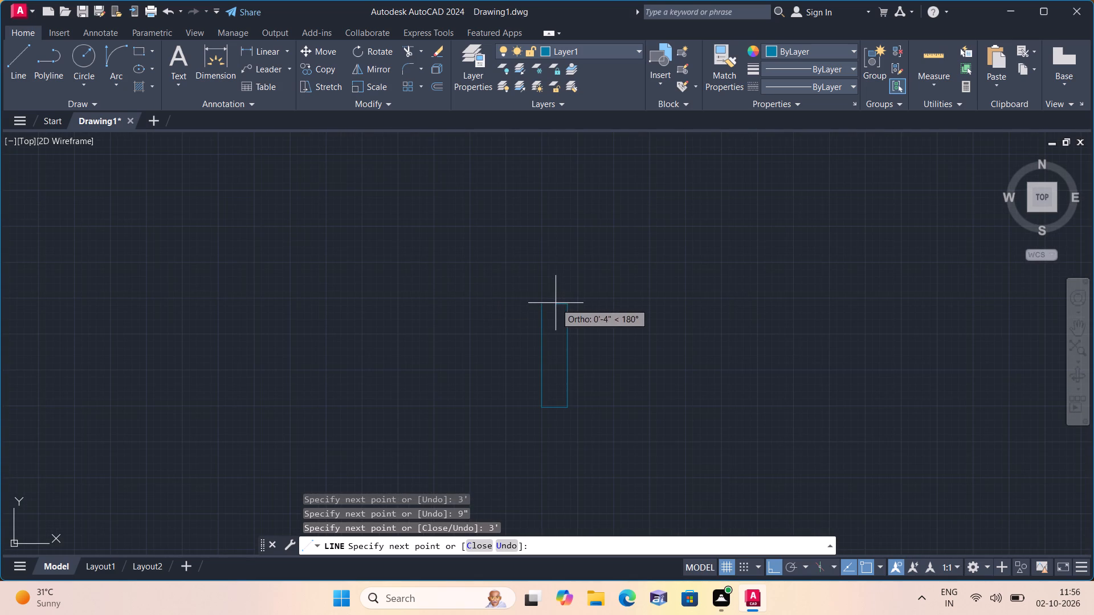
click(541, 305)
key(space)
Draw a vertical centre line in the 3' by 9" rectangle between the midpoints of its short sides.
scroll(545, 306, up, 2)
key(space)
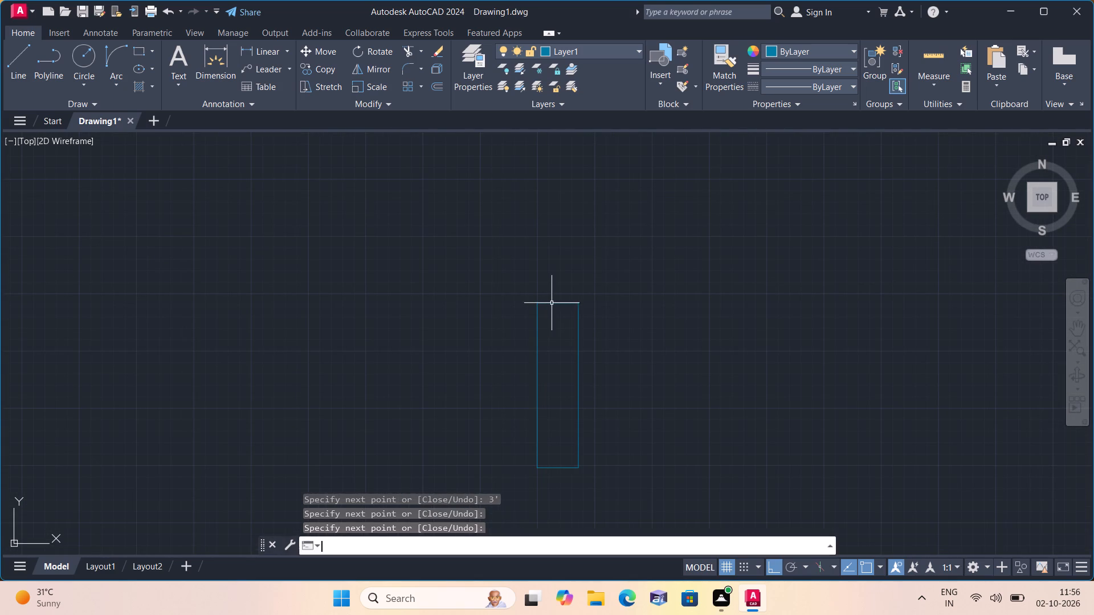
click(560, 302)
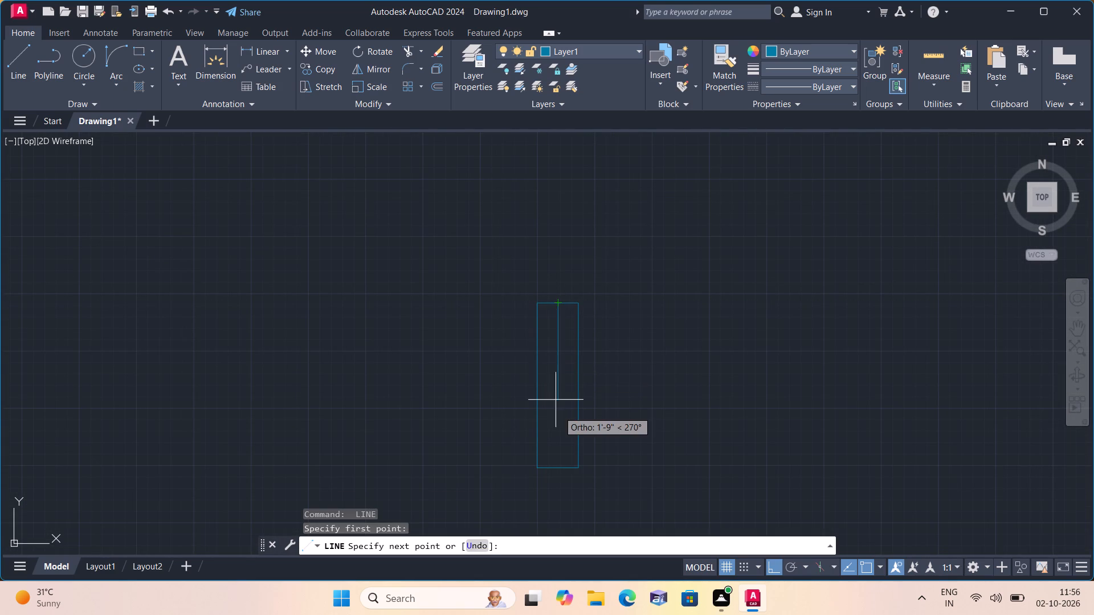
click(557, 469)
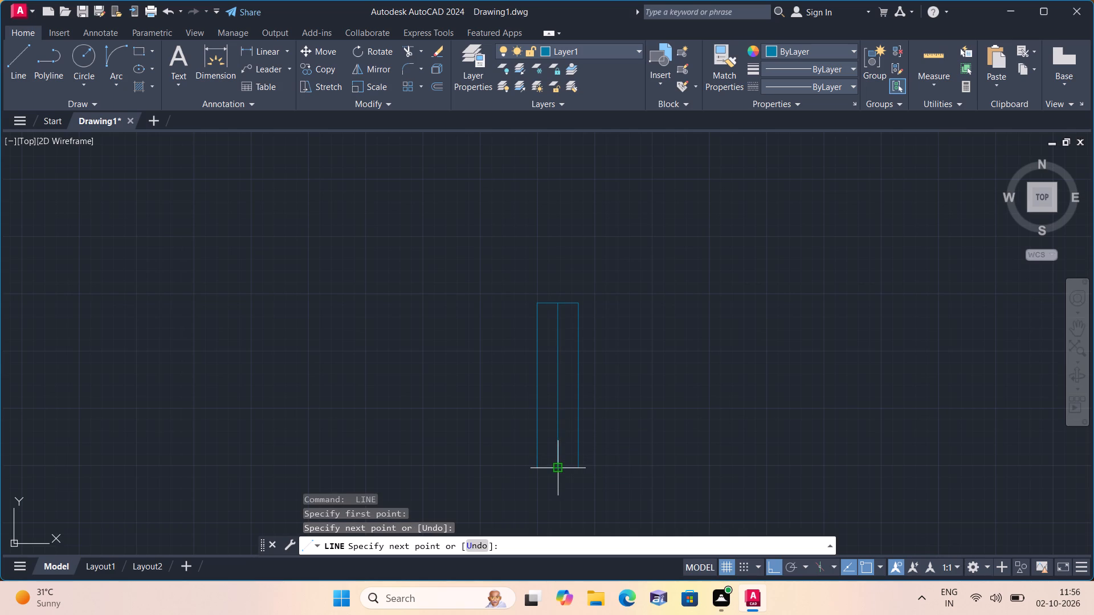
key(space)
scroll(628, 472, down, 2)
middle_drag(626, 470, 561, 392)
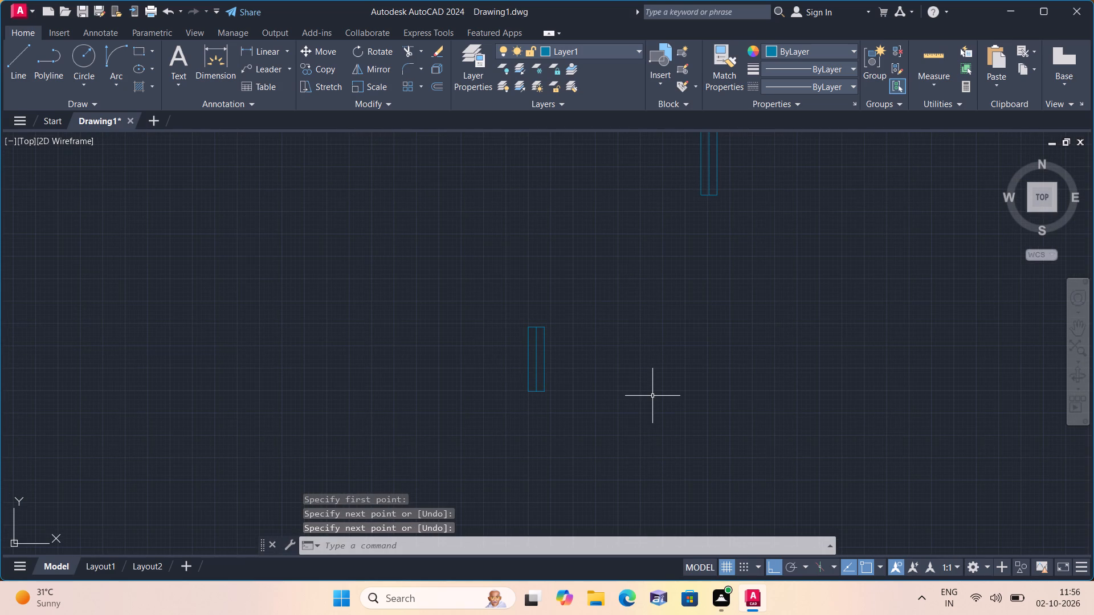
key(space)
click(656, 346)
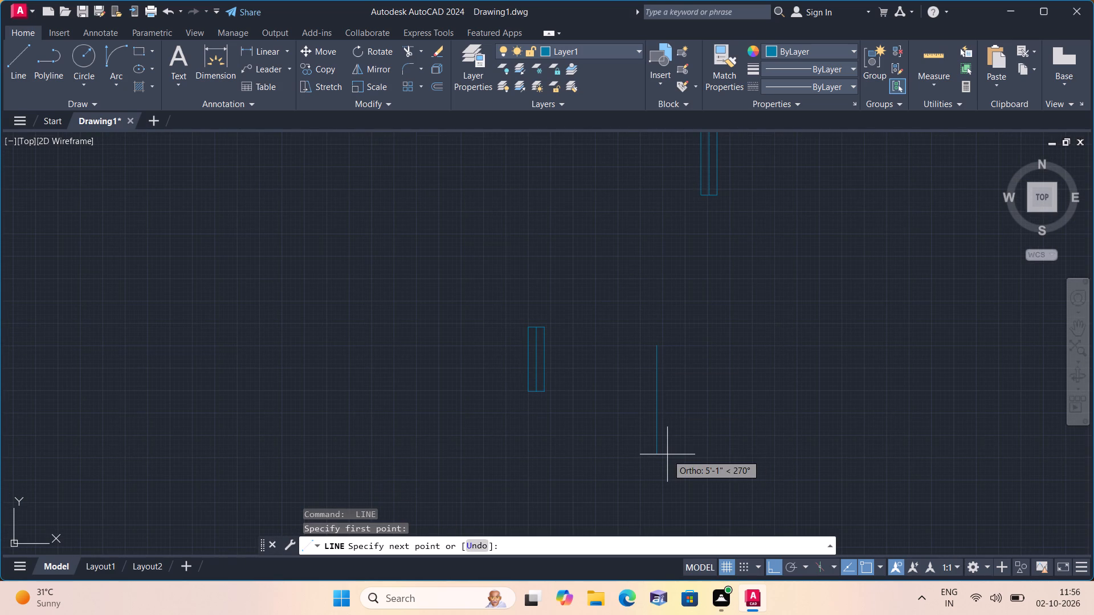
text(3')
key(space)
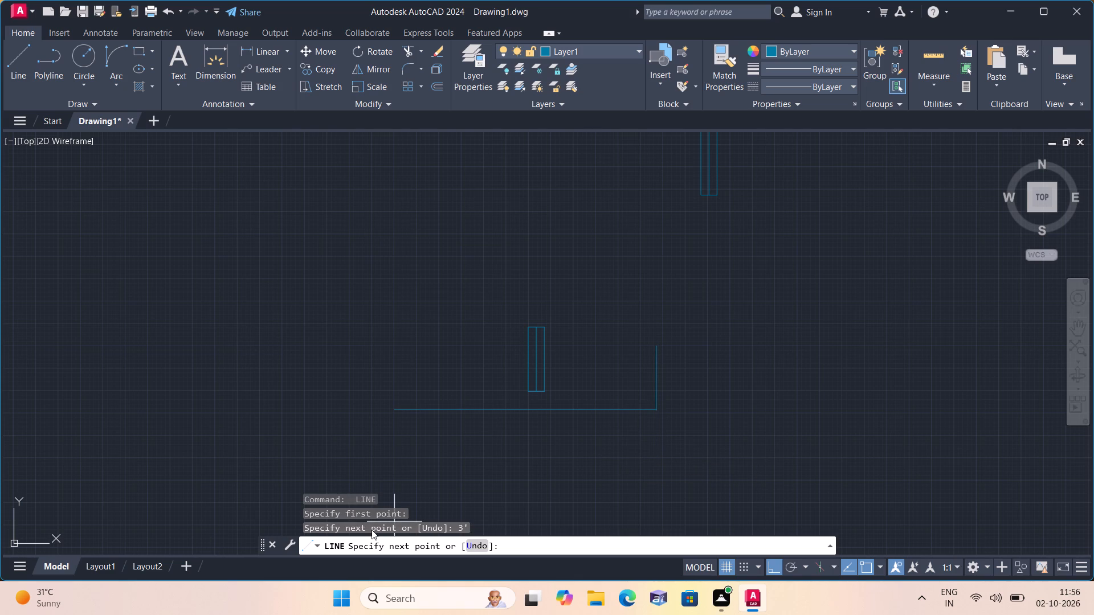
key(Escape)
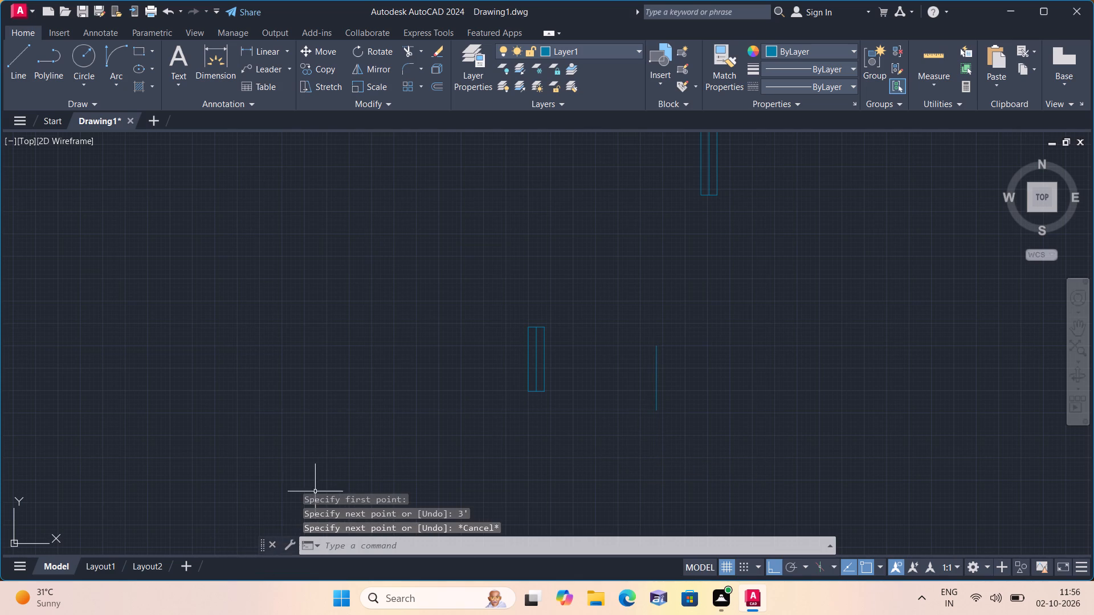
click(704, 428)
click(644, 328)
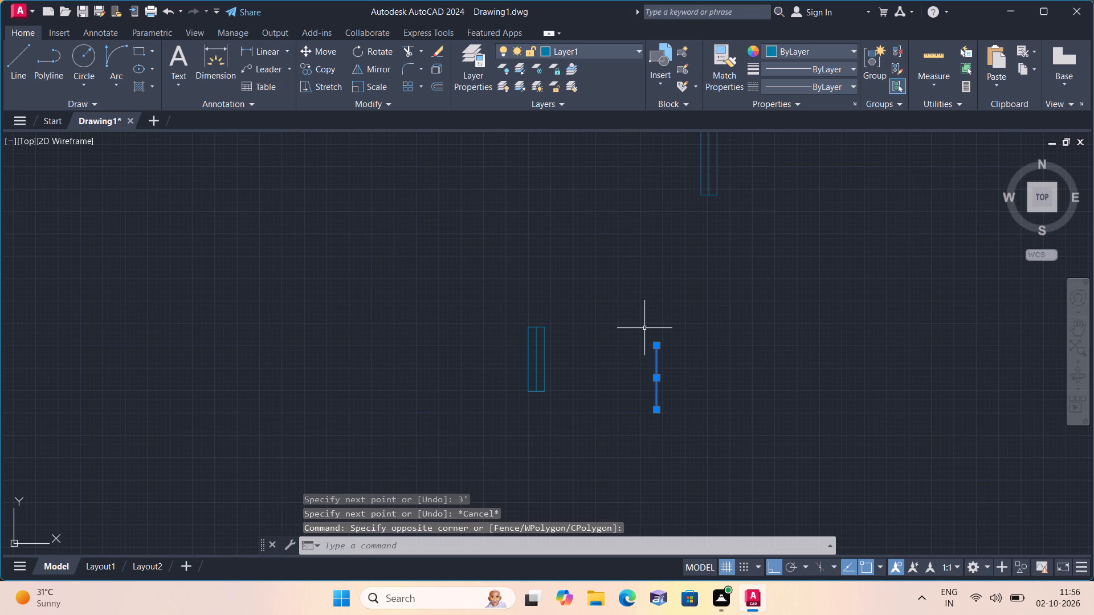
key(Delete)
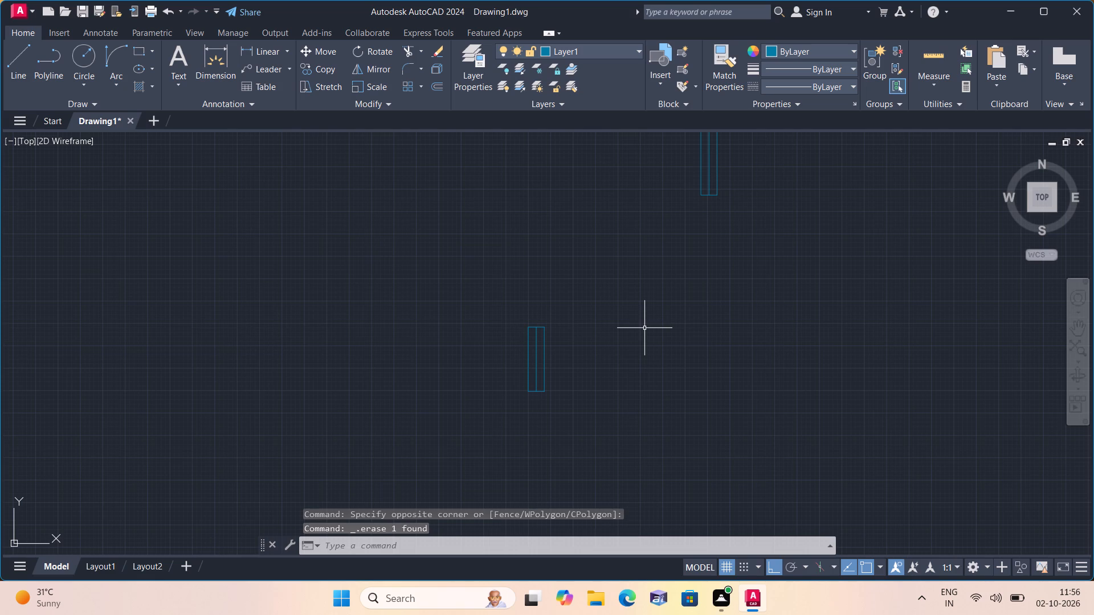
Draw a third upright rectangle 2' high and 9" wide from lines, southeast of the 3' one.
text(l)
key(space)
click(644, 328)
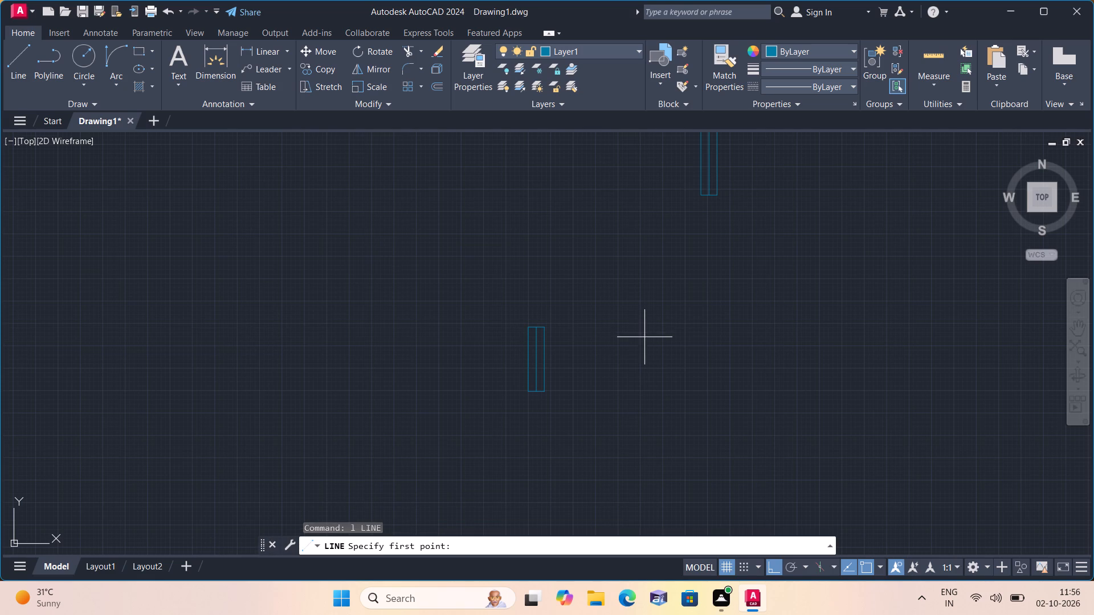
click(643, 429)
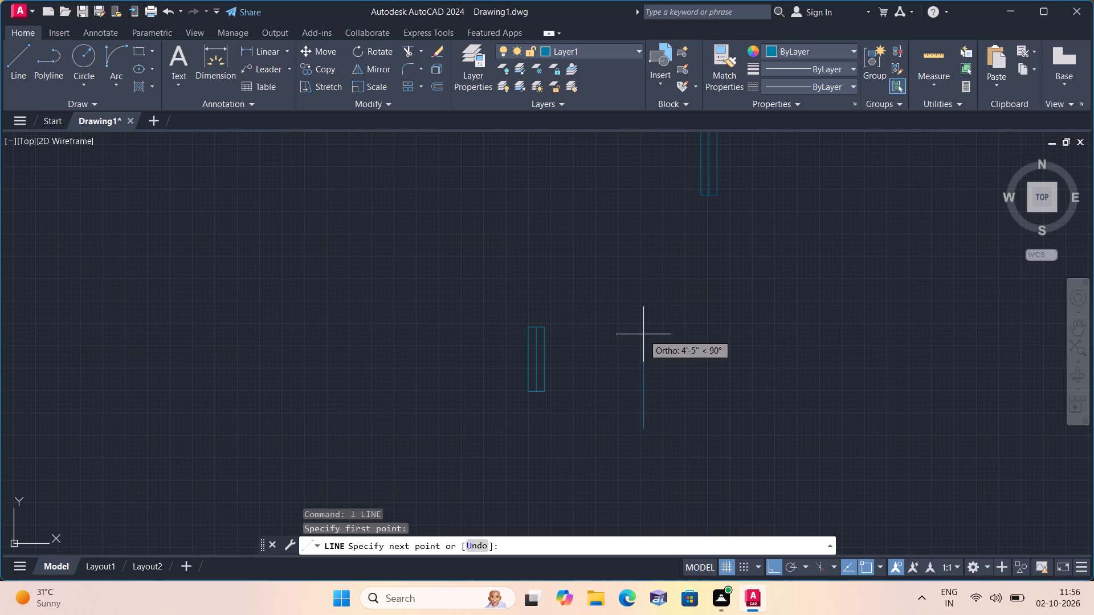
text(2')
key(space)
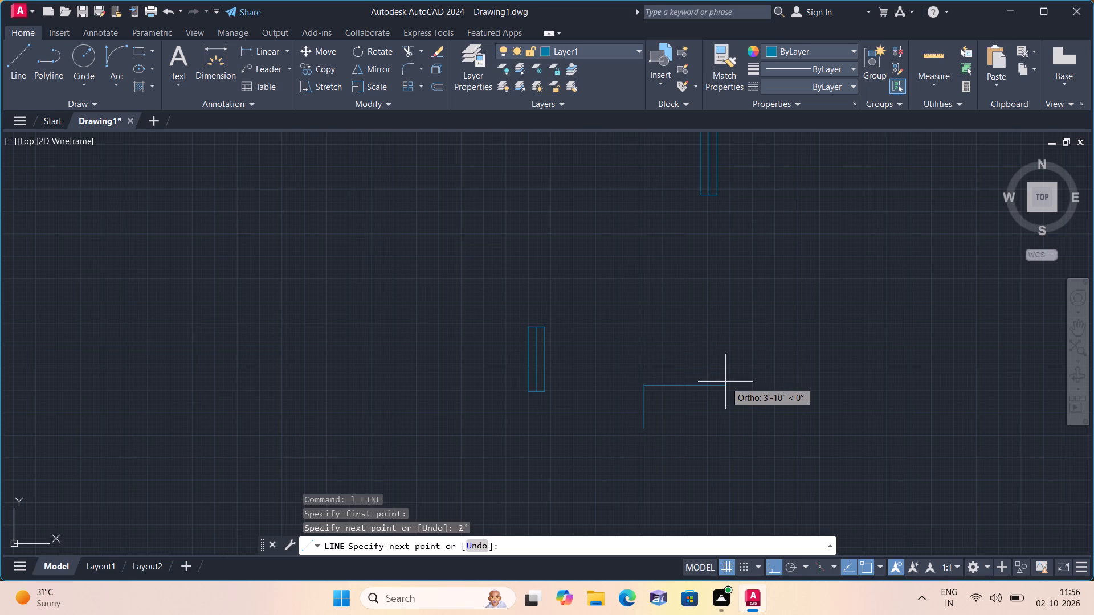
text(9")
key(space)
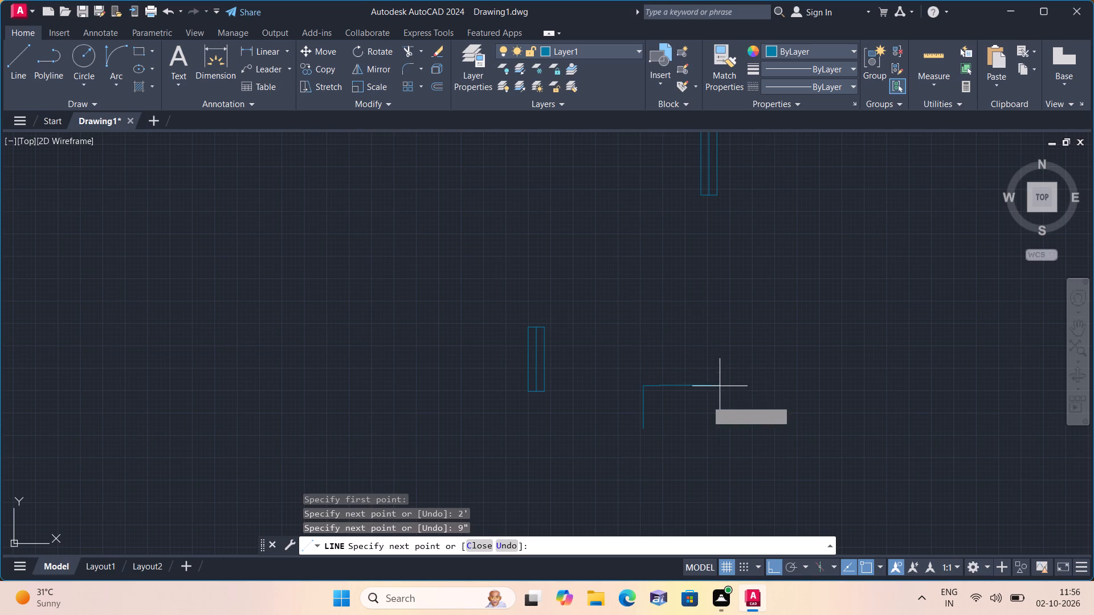
text(2')
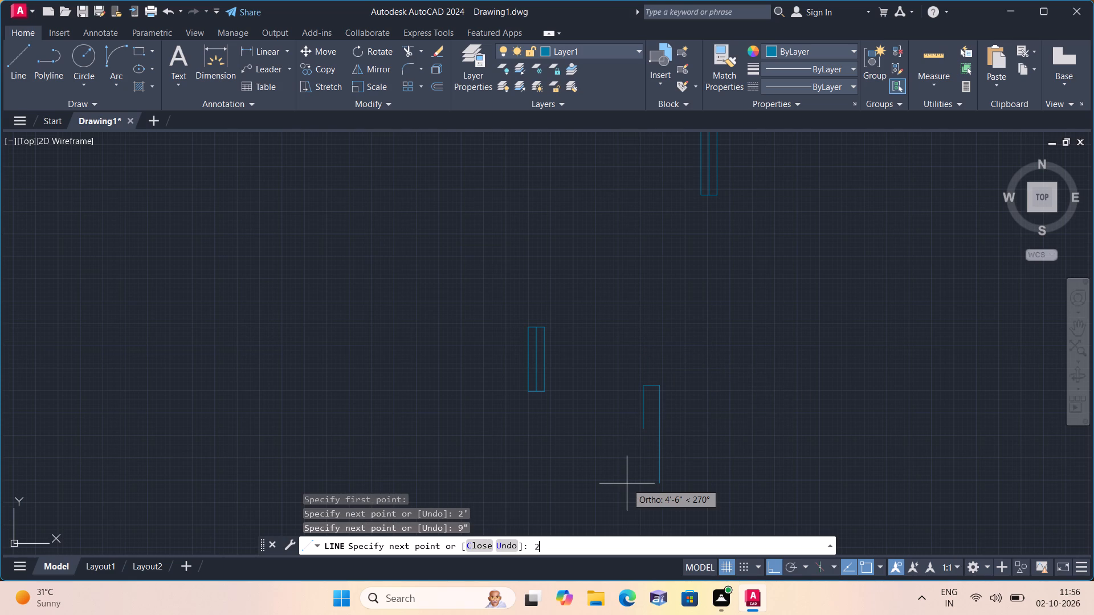
key(space)
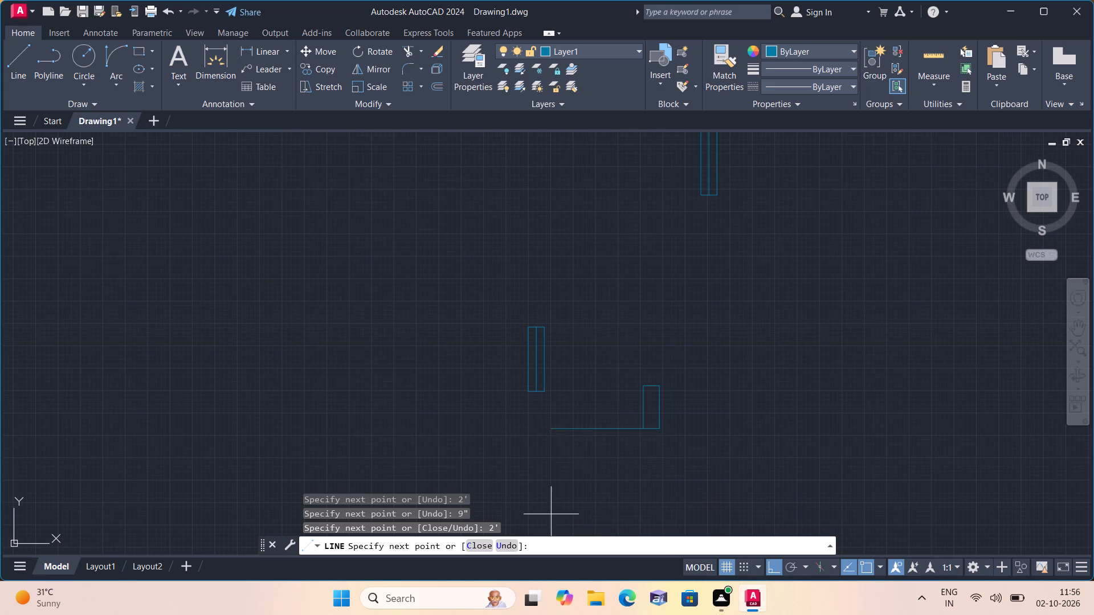
scroll(622, 449, up, 3)
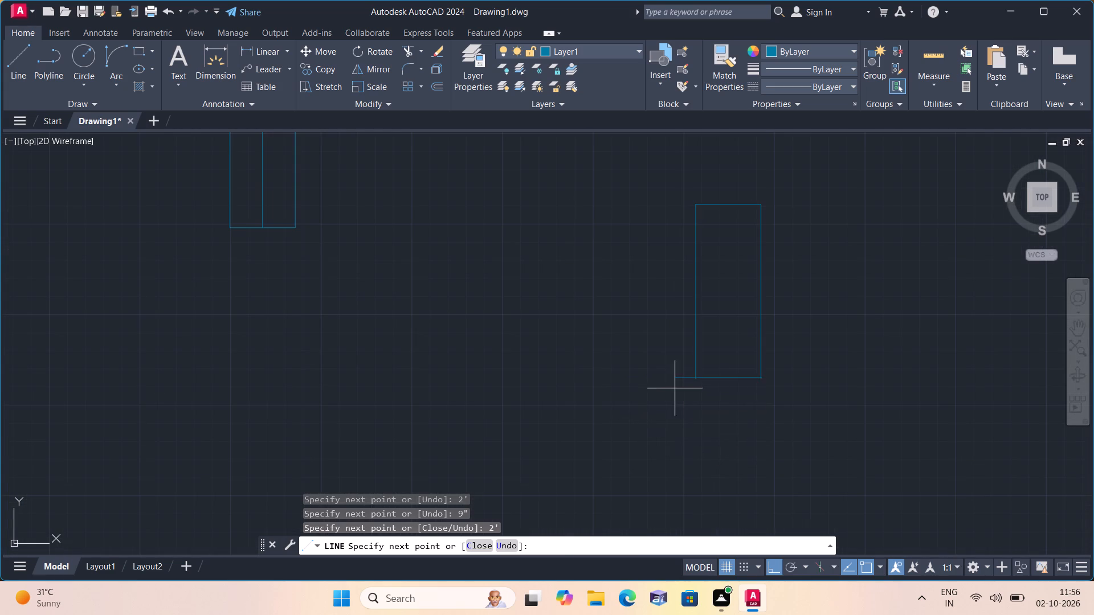
click(693, 381)
key(space)
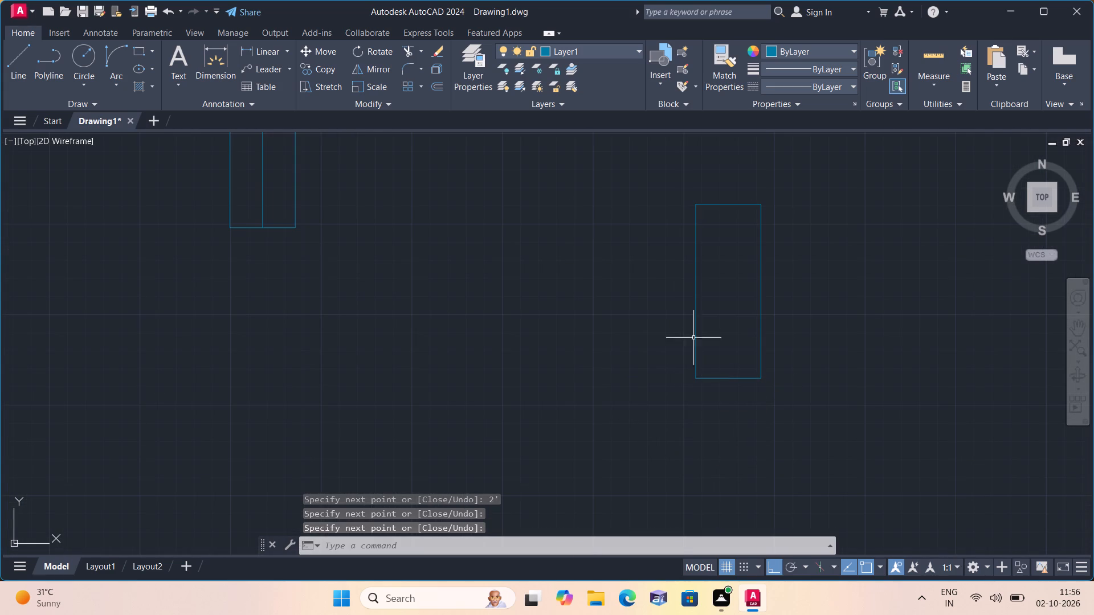
Draw a vertical centre line in the upright 2' by 9" rectangle between the midpoints of its short sides.
key(space)
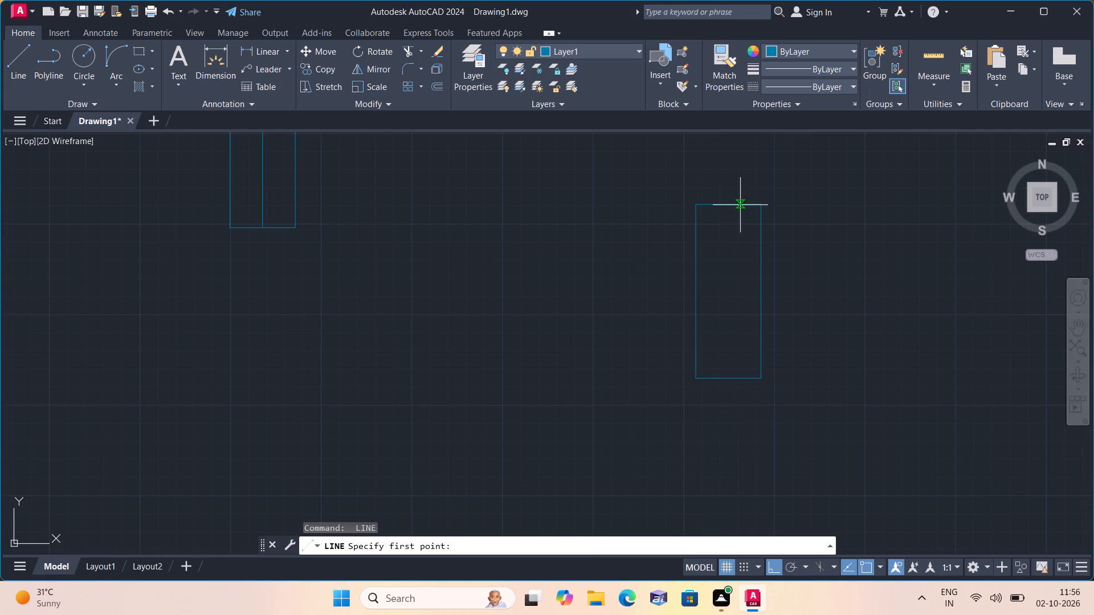
click(731, 206)
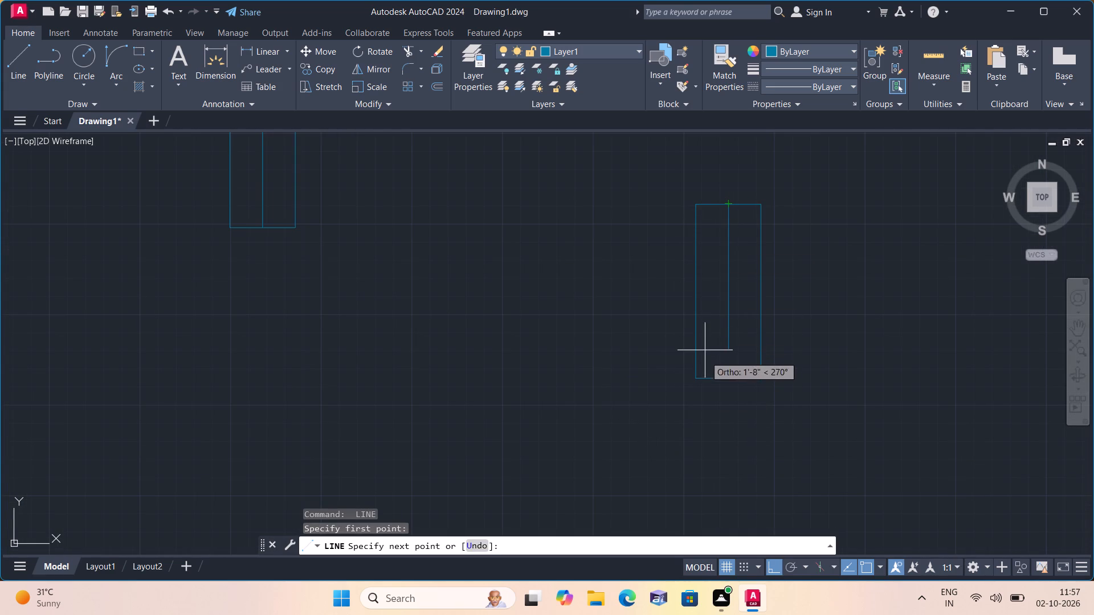
click(724, 378)
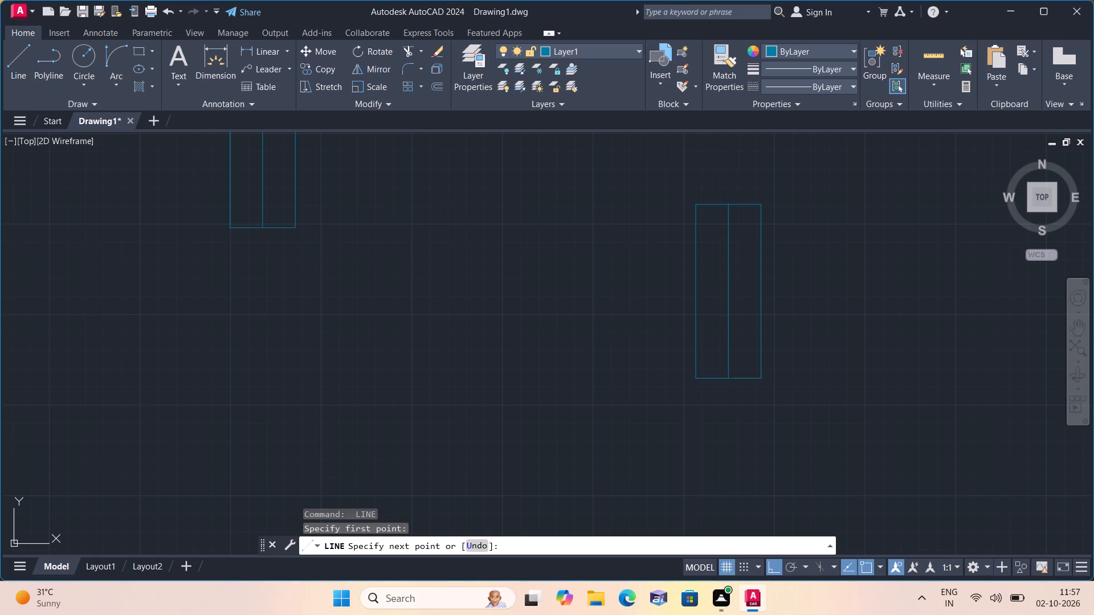
key(space)
Draw a horizontal rectangle 2' long and 9" deep from lines, southwest of the three upright window symbols.
scroll(724, 378, down, 5)
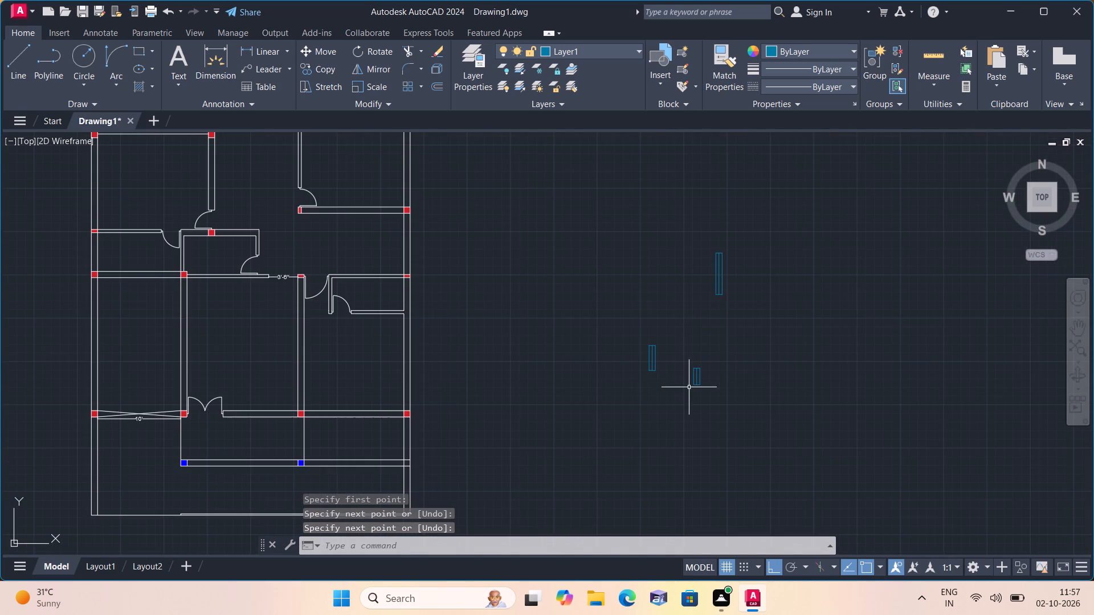
key(l)
key(space)
click(609, 452)
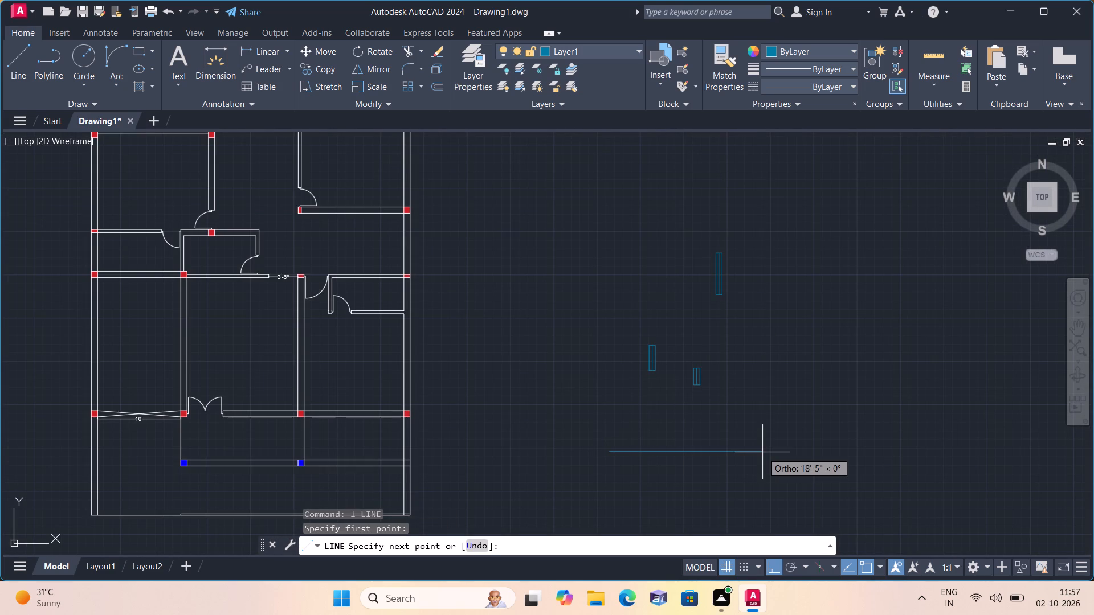
text(2')
key(space)
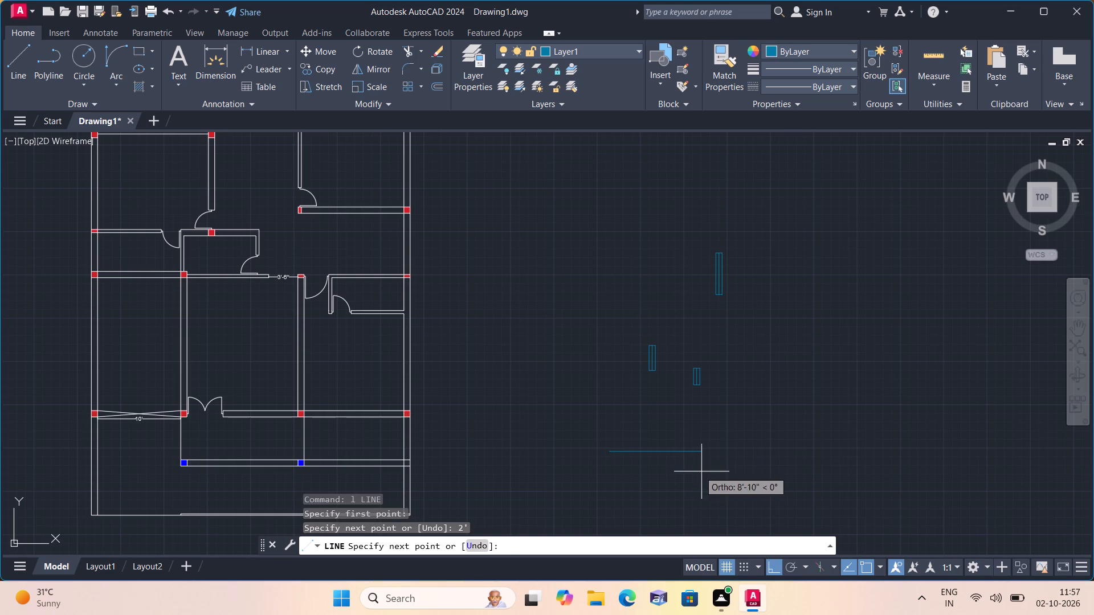
text(9")
key(space)
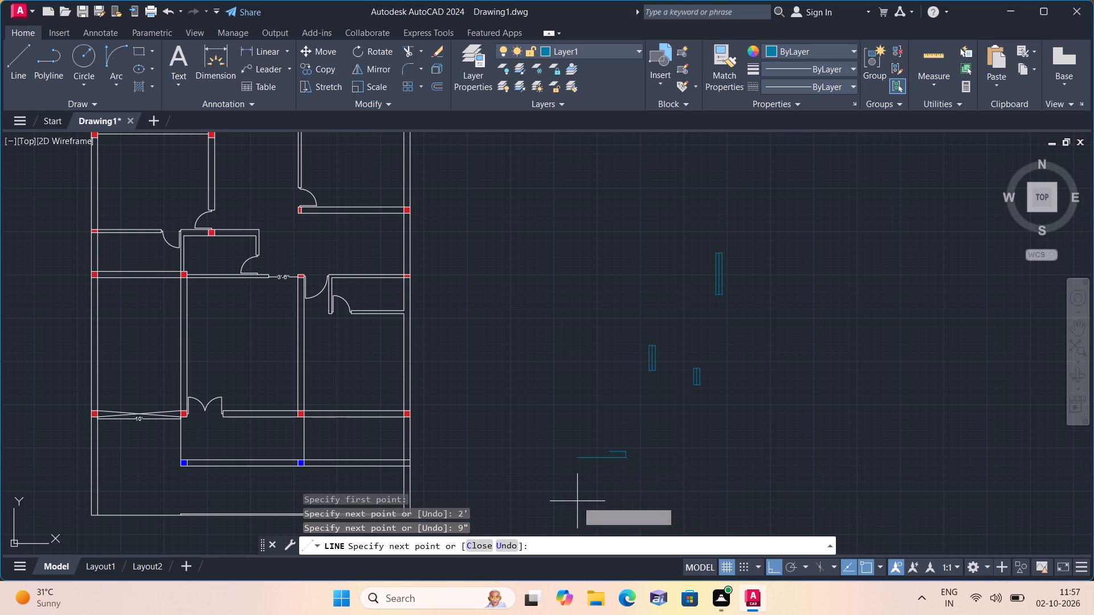
text(2')
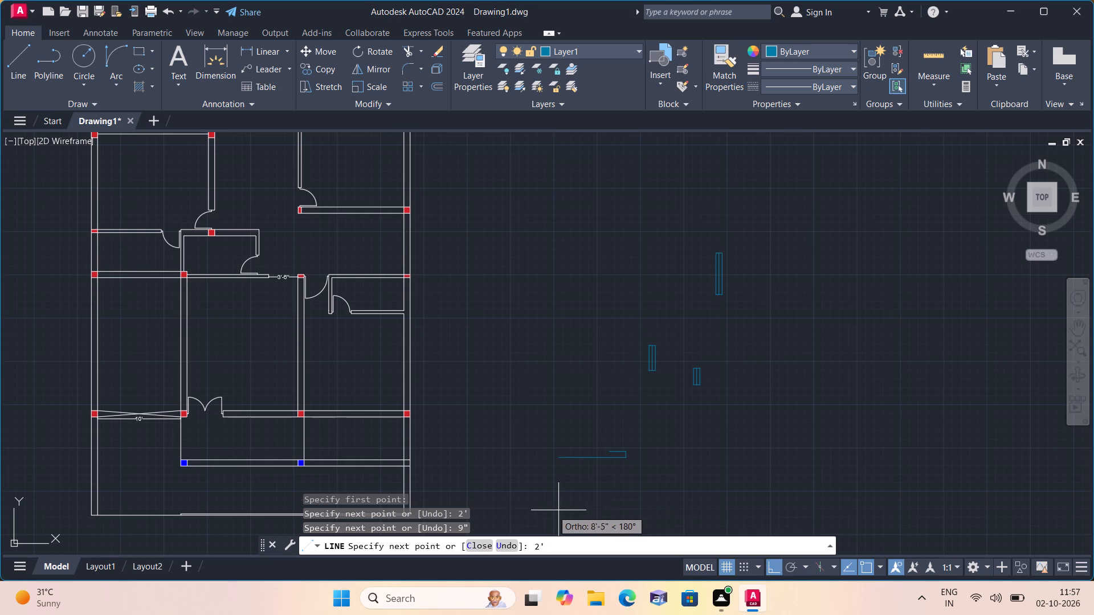
key(space)
middle_drag(601, 524, 549, 448)
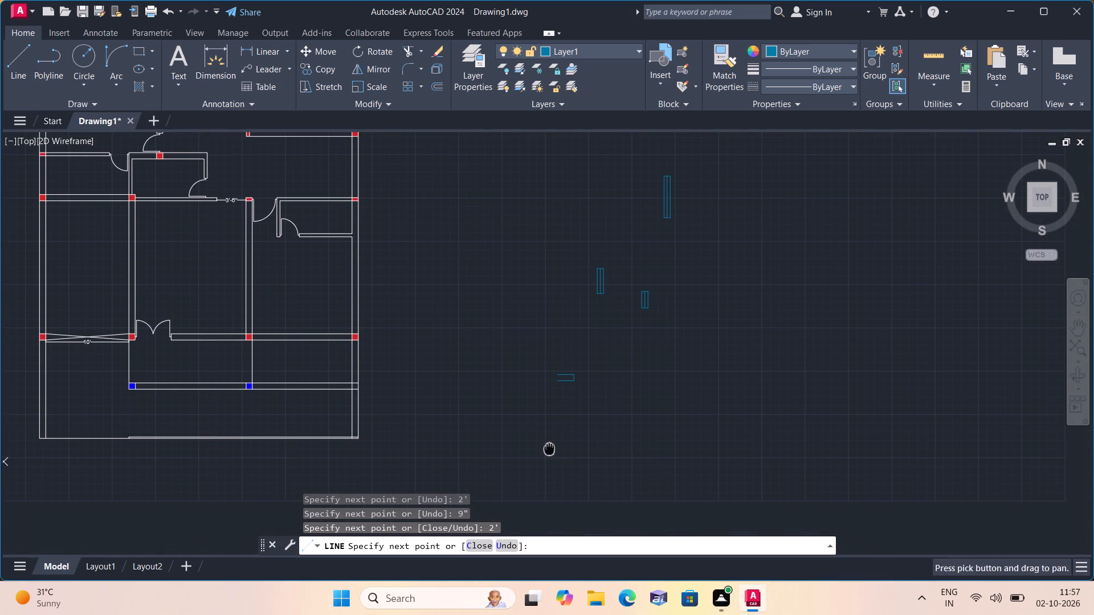
scroll(575, 430, up, 1)
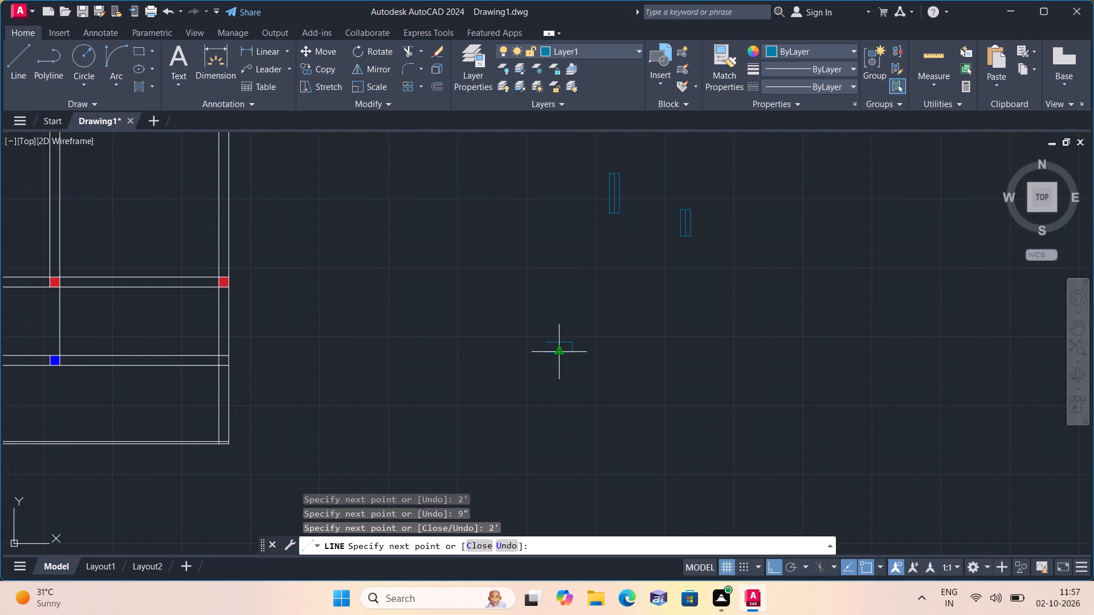
scroll(533, 355, up, 3)
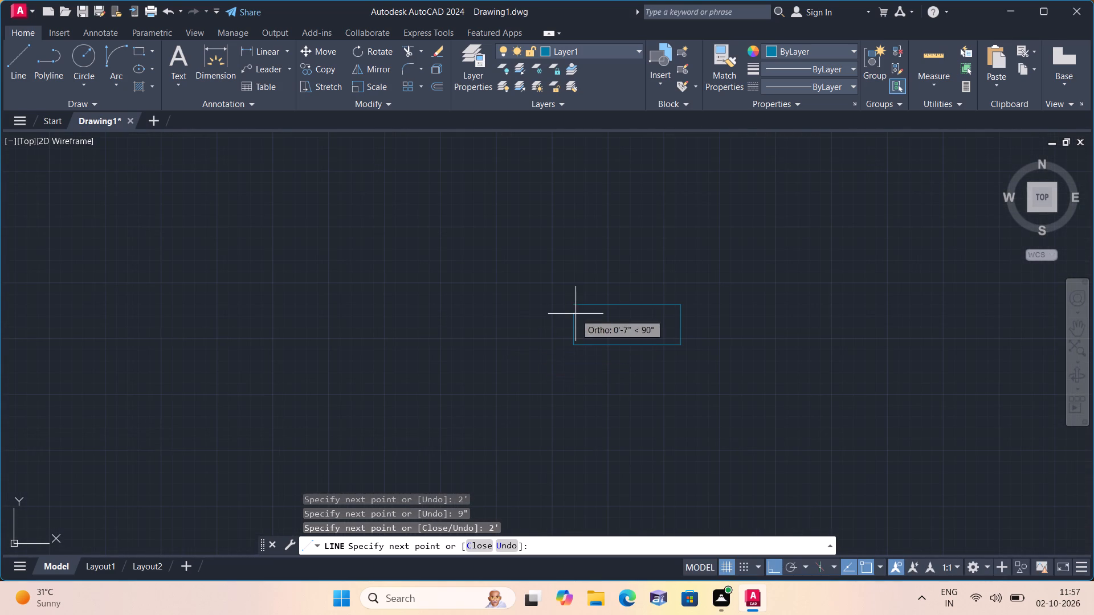
click(575, 304)
key(space)
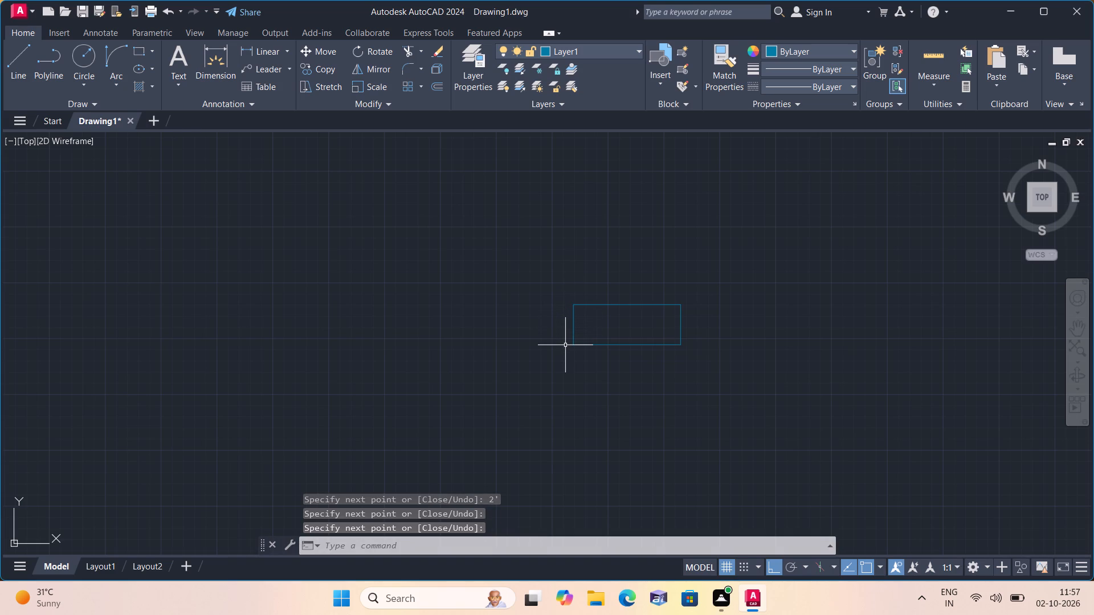
Draw a horizontal centre line in the horizontal 2' by 9" rectangle between the midpoints of its short sides.
key(space)
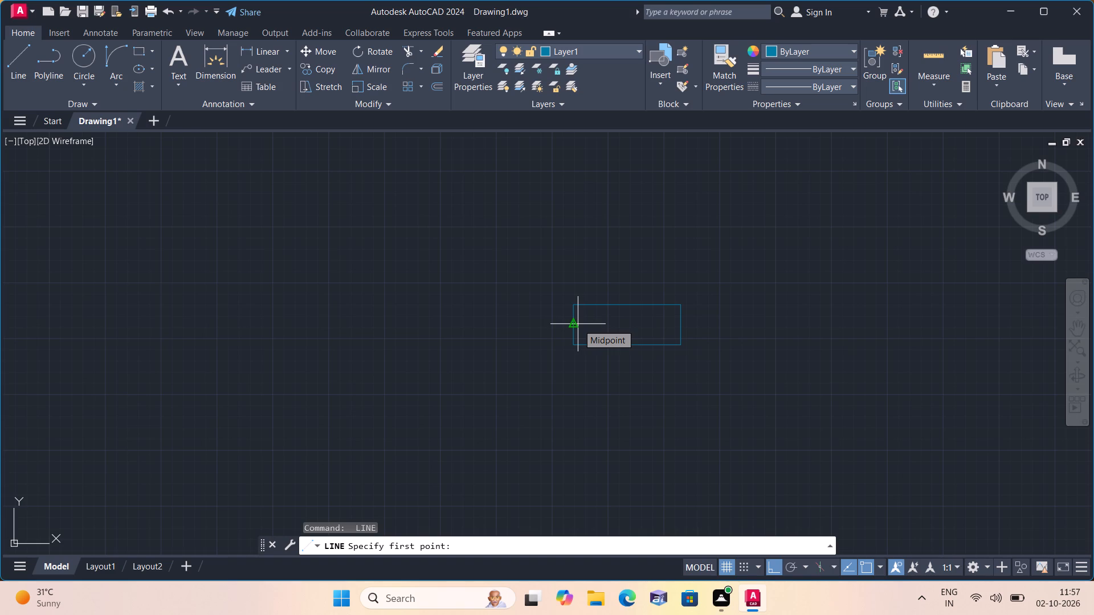
scroll(573, 324, up, 2)
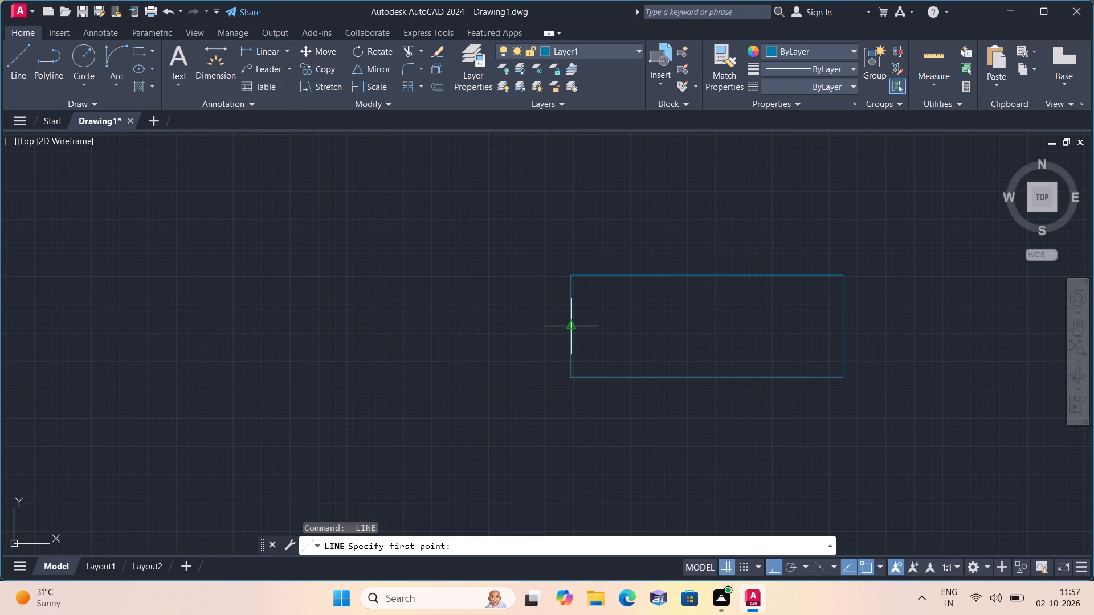
click(572, 325)
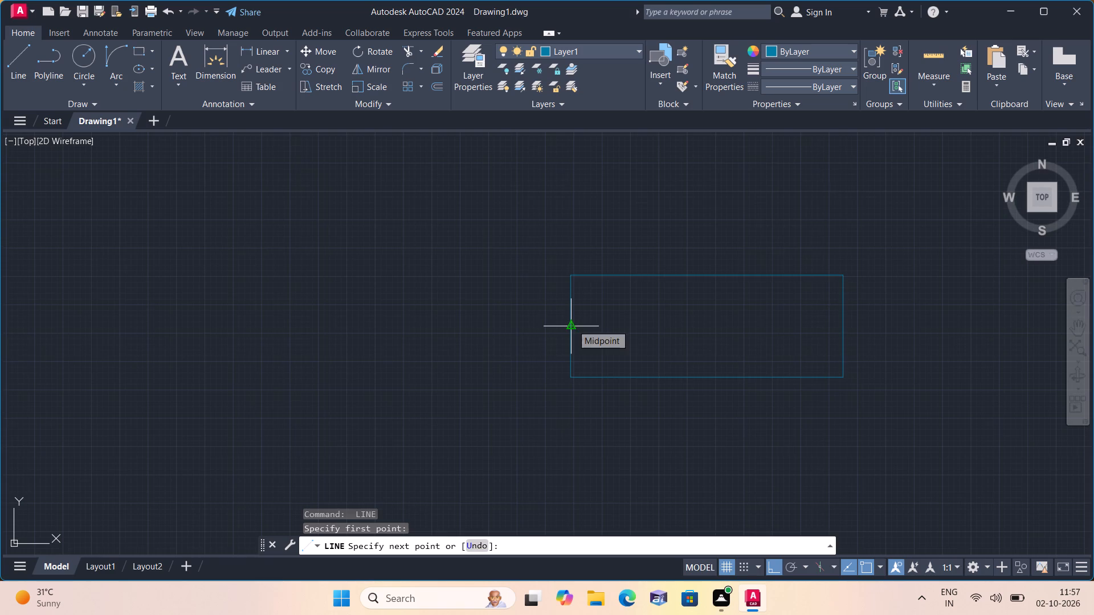
scroll(572, 325, down, 2)
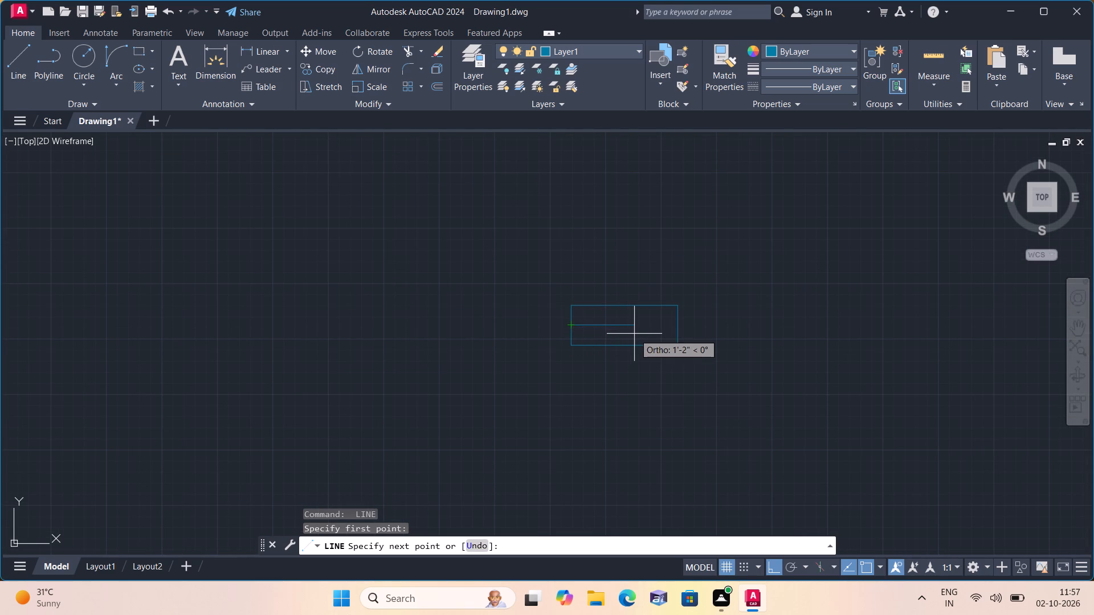
scroll(634, 334, up, 1)
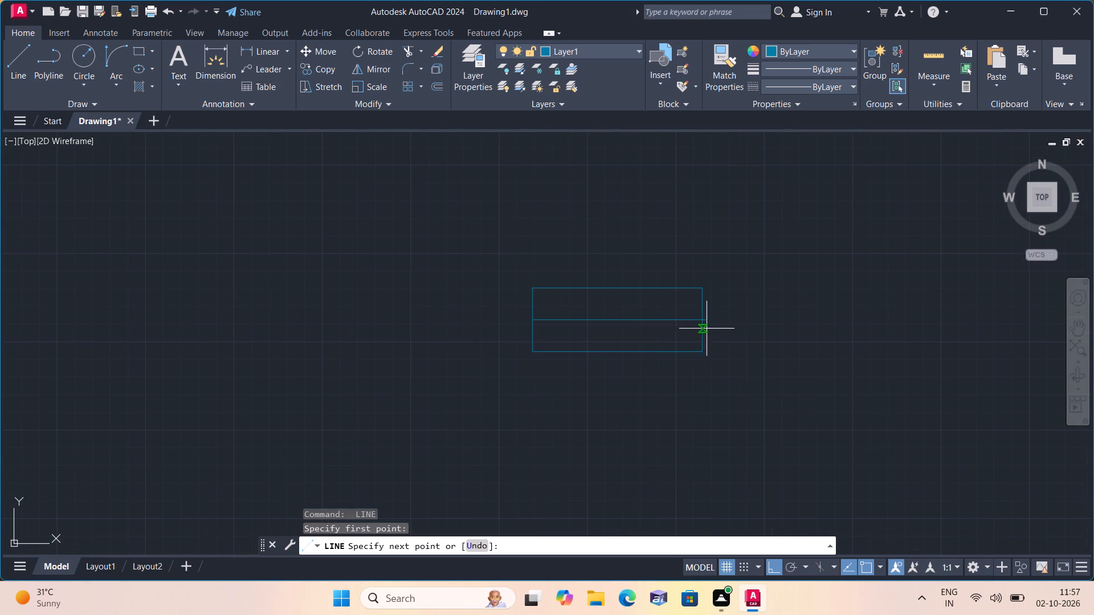
click(702, 321)
key(space)
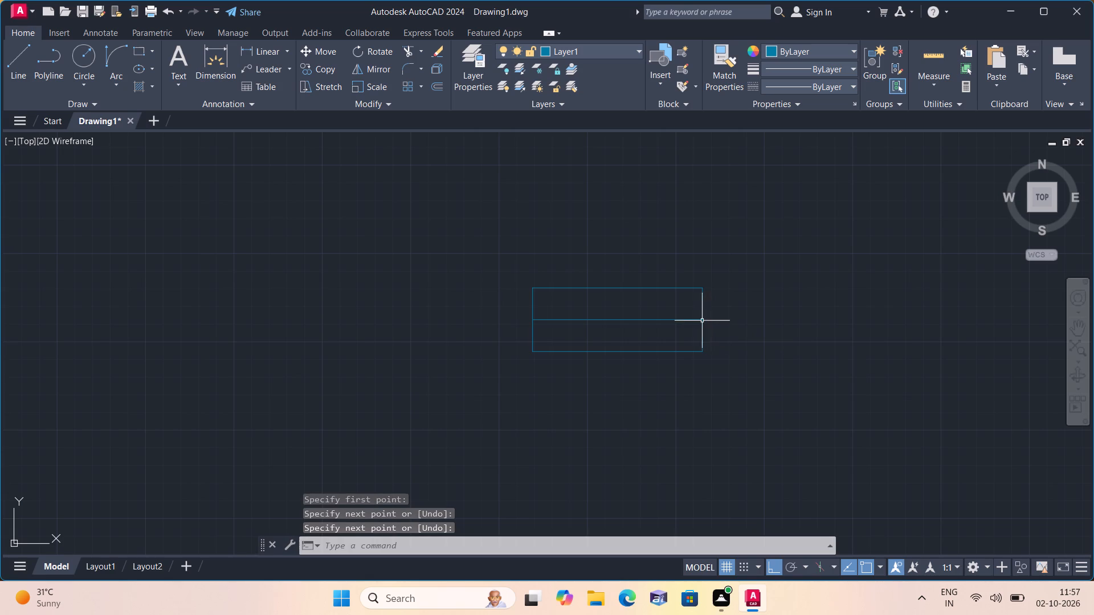
Draw a horizontal rectangle 3' long and 9" deep from lines, northwest of the horizontal 2' window symbol.
scroll(702, 321, down, 3)
middle_drag(677, 356, 637, 308)
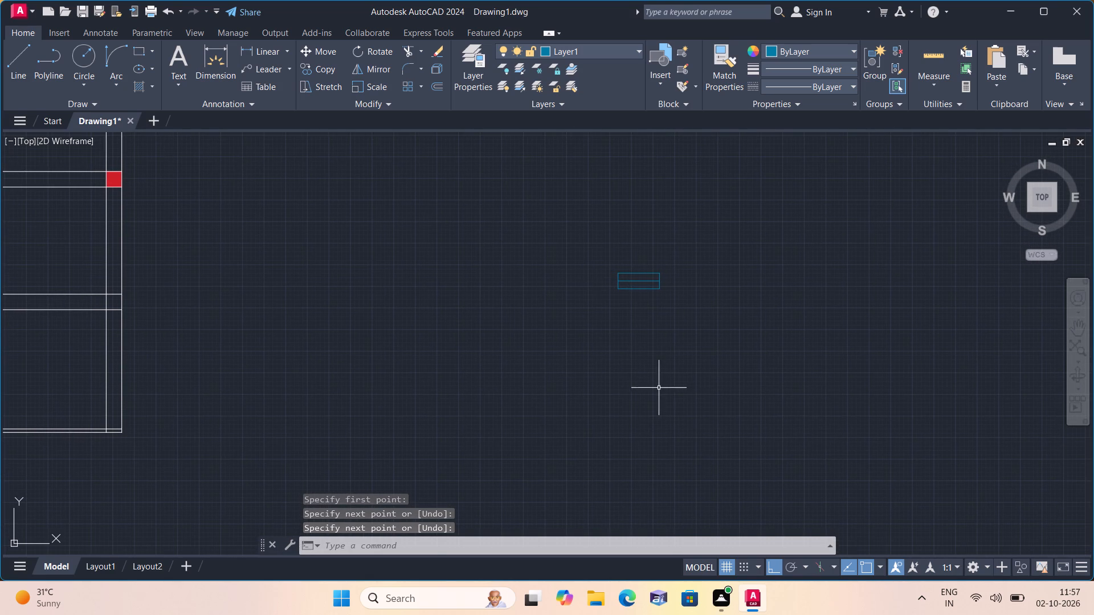
middle_drag(641, 408, 603, 333)
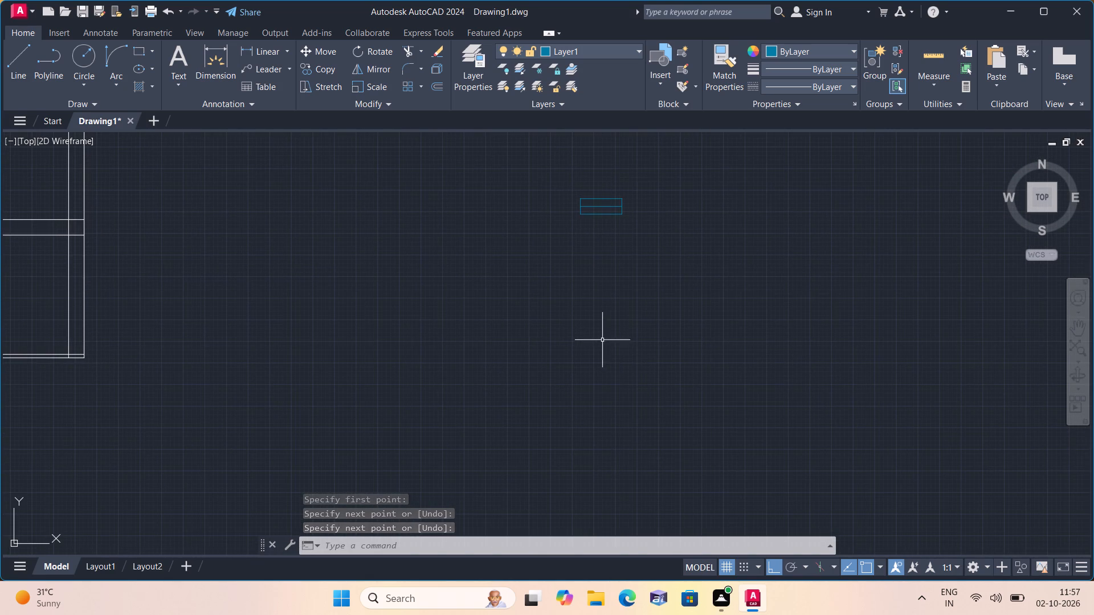
scroll(524, 304, down, 1)
middle_drag(520, 310, 530, 374)
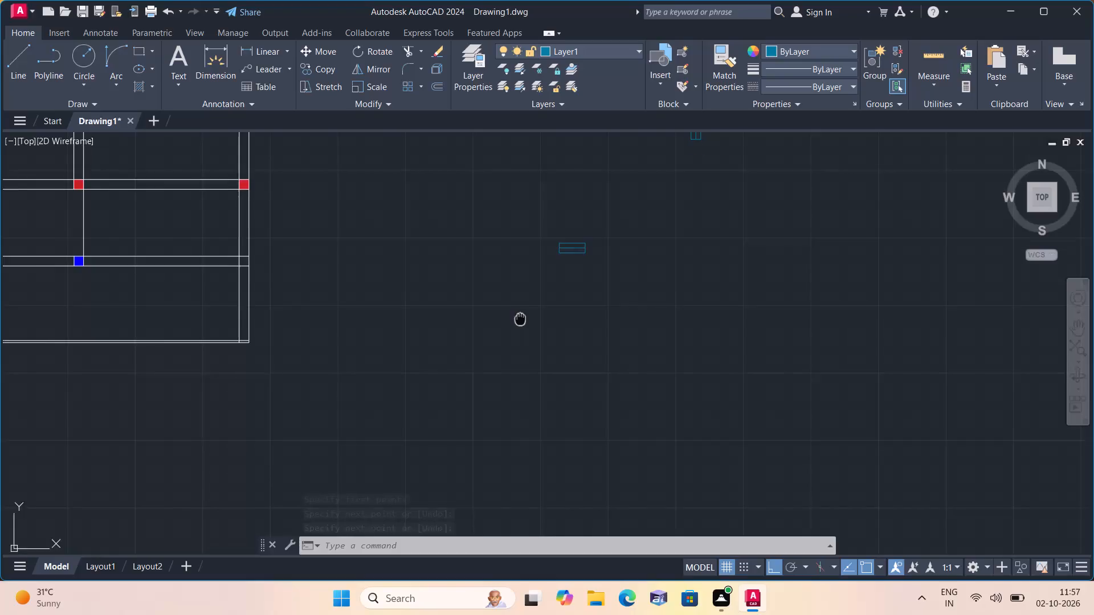
middle_drag(530, 374, 541, 427)
scroll(542, 432, down, 1)
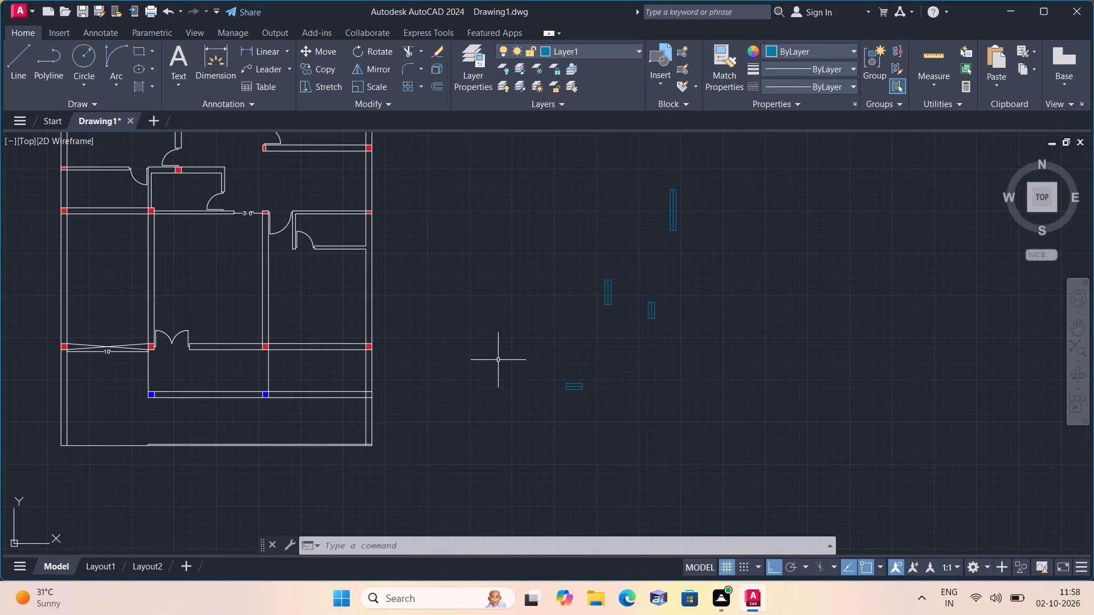
key(space)
click(493, 359)
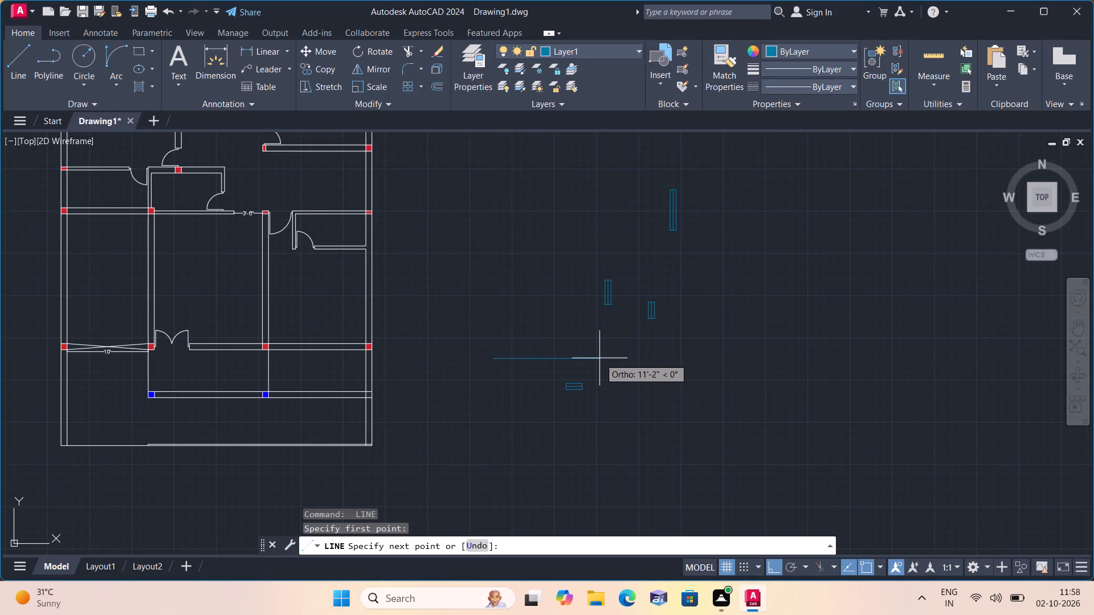
key(3)
click(599, 358)
key(apostrophe)
key(space)
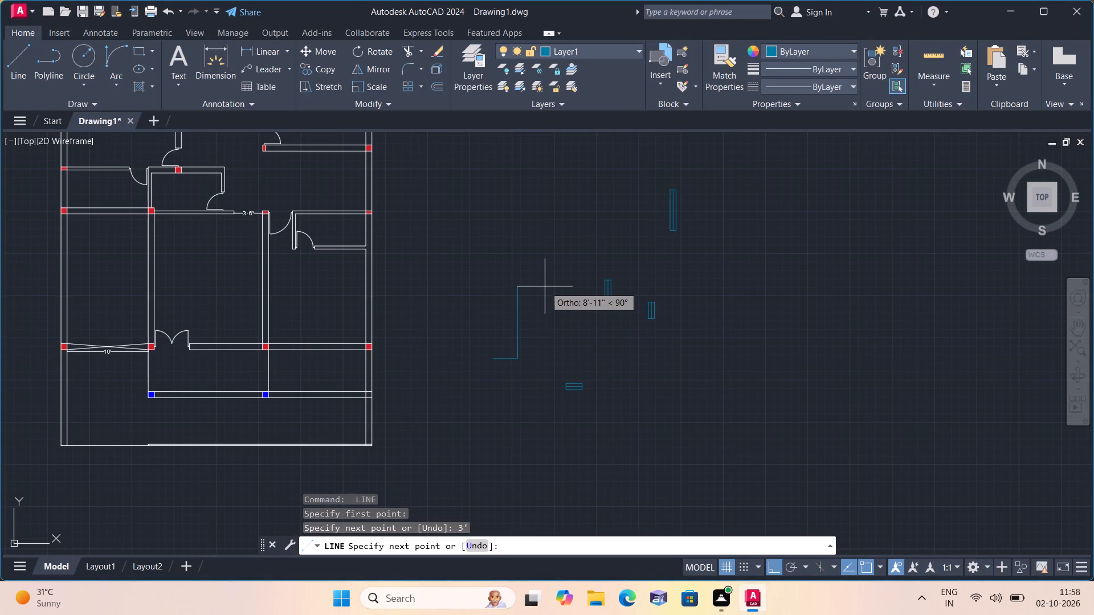
key(9)
key(shift+quotedbl)
key(space)
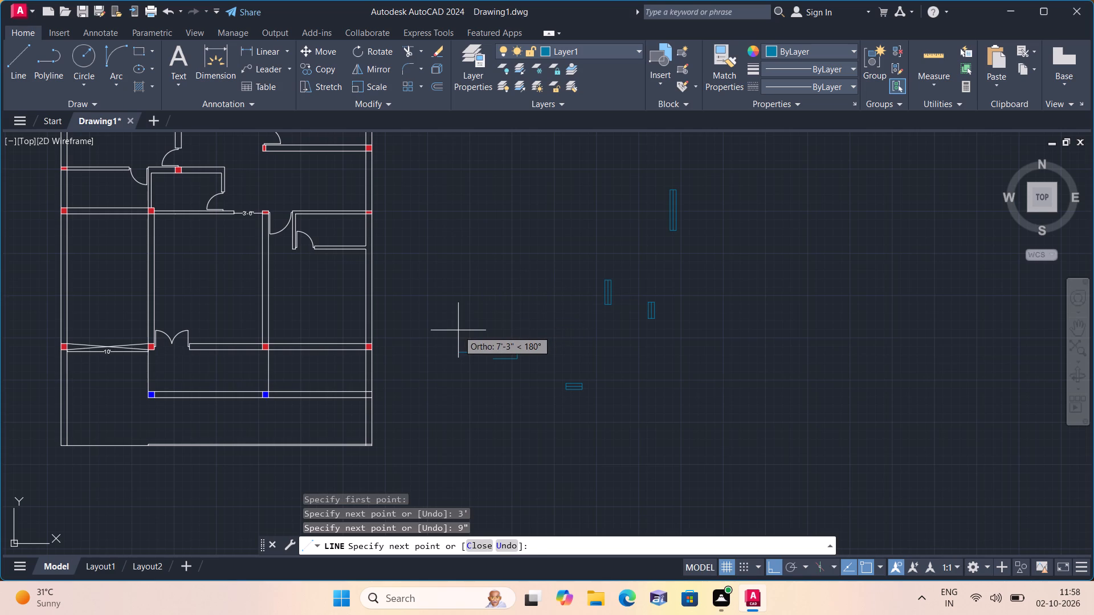
text(3')
key(space)
scroll(468, 345, up, 3)
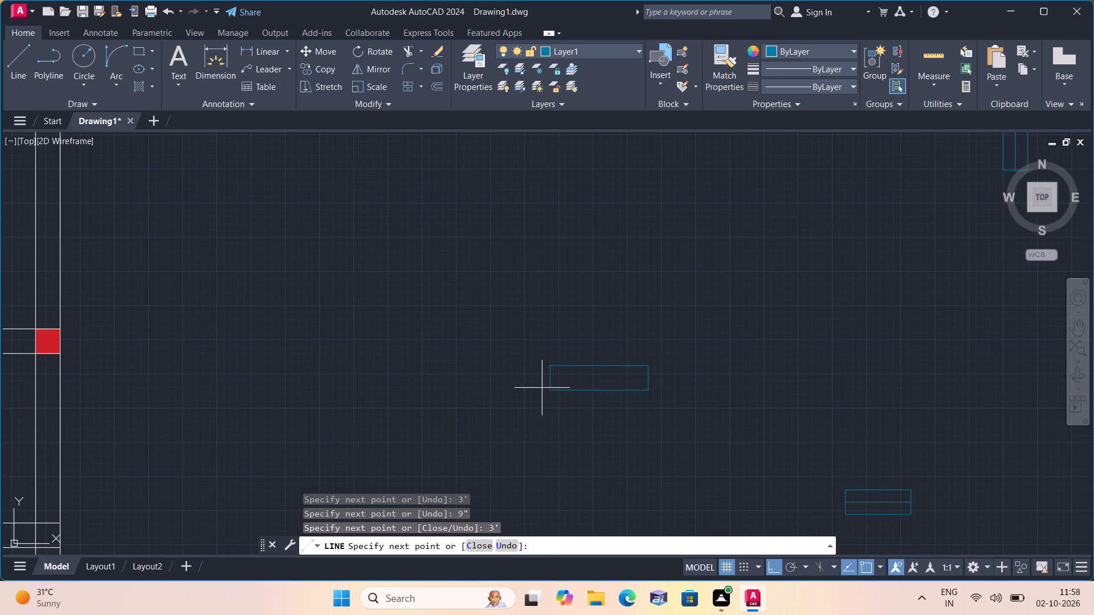
click(550, 389)
key(space)
Draw a horizontal centre line in the horizontal 3' by 9" rectangle between the midpoints of its short sides.
key(space)
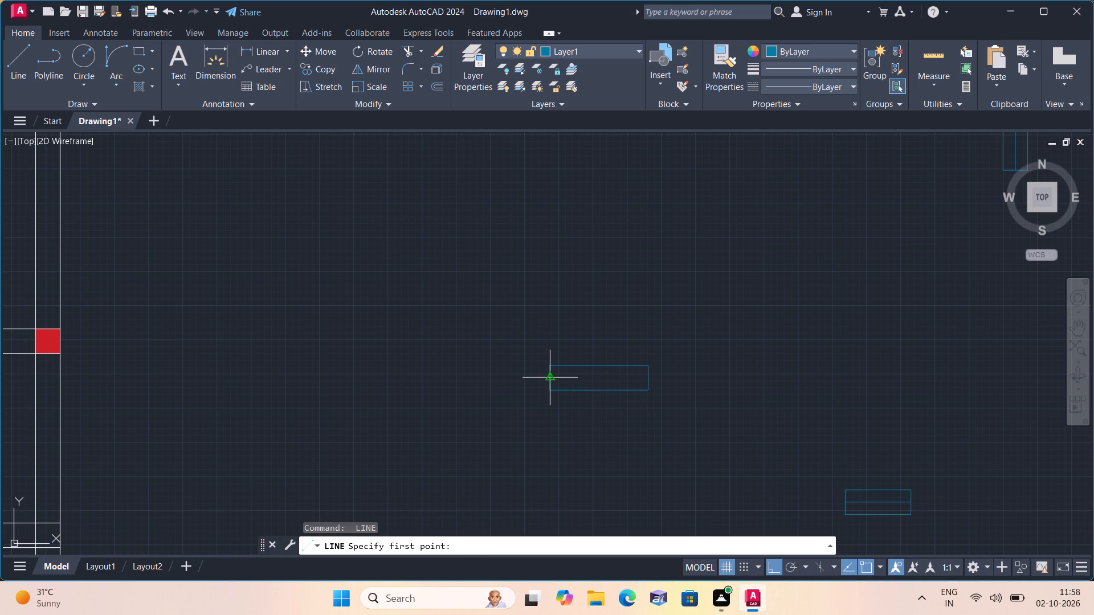
click(551, 380)
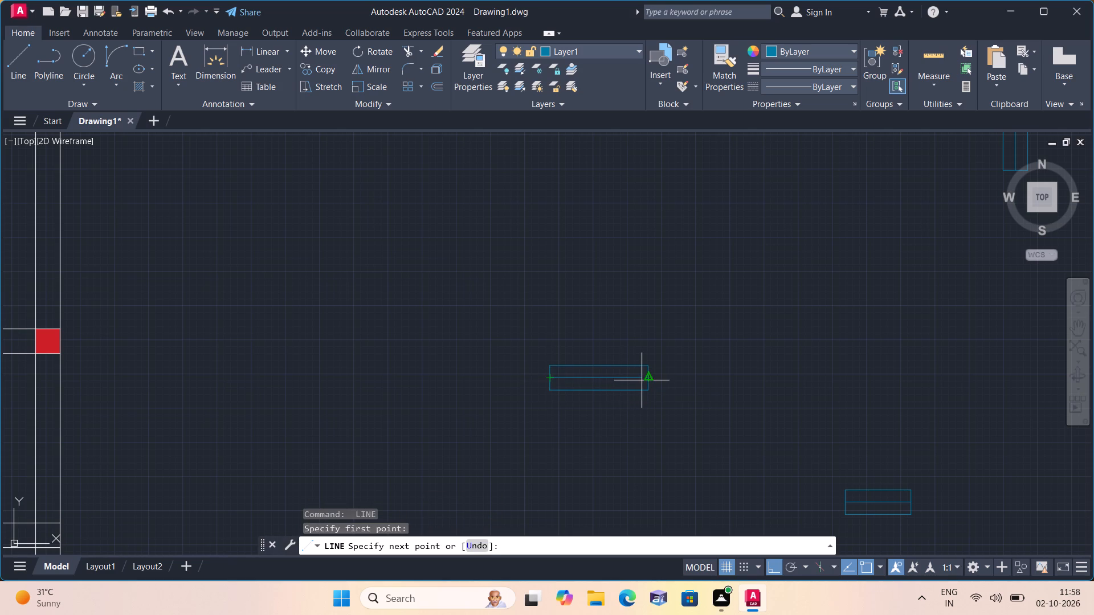
click(647, 380)
key(space)
Draw a horizontal rectangle 5' long and 9" deep from lines, south of the horizontal 2' window symbol.
scroll(647, 380, down, 2)
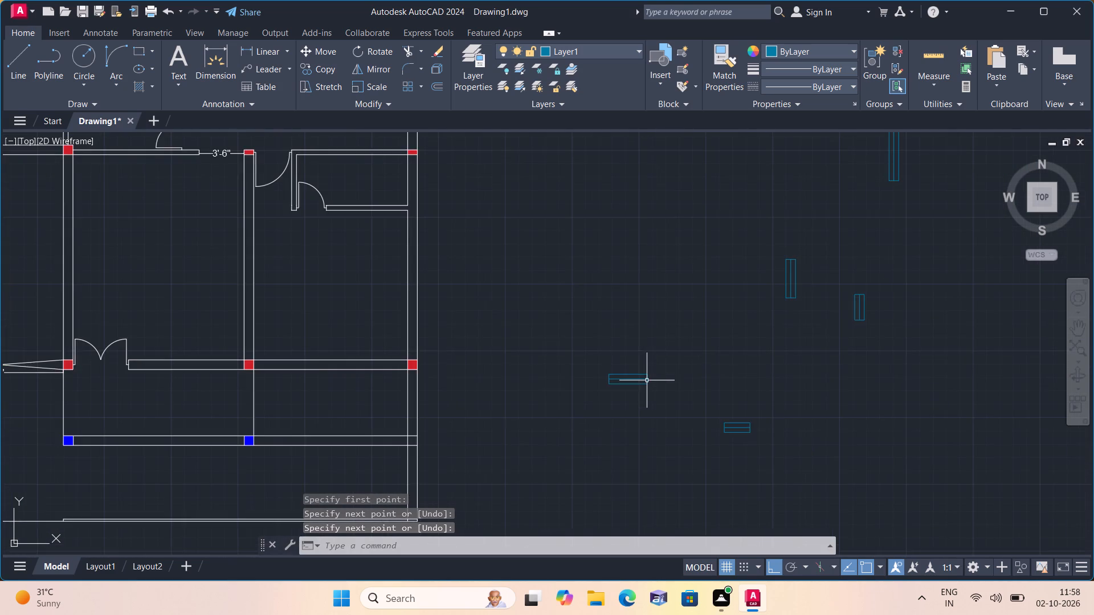
scroll(647, 380, down, 1)
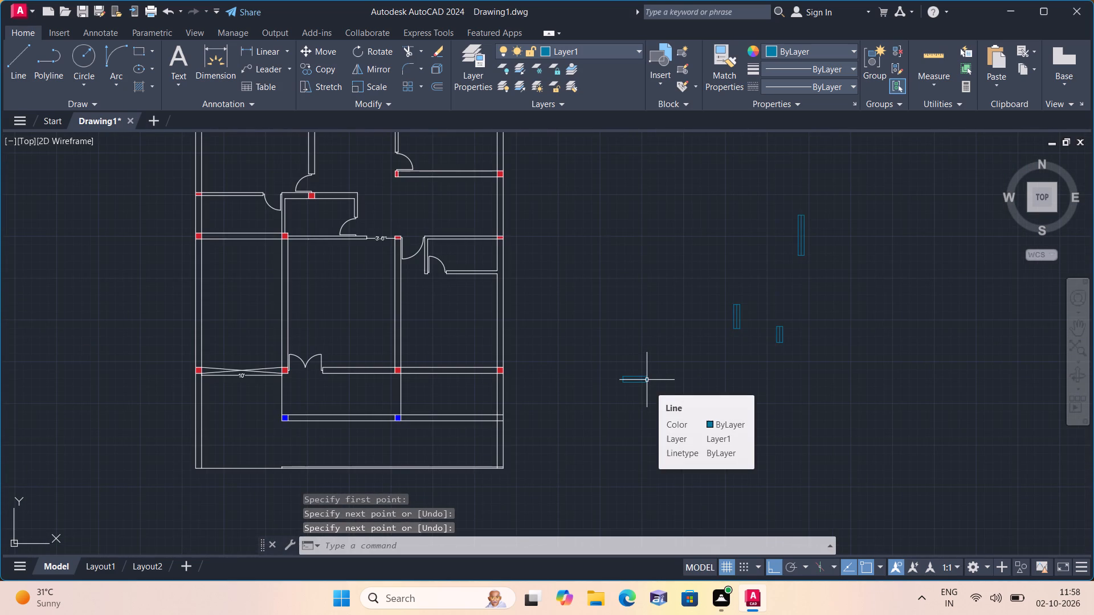
scroll(647, 380, down, 1)
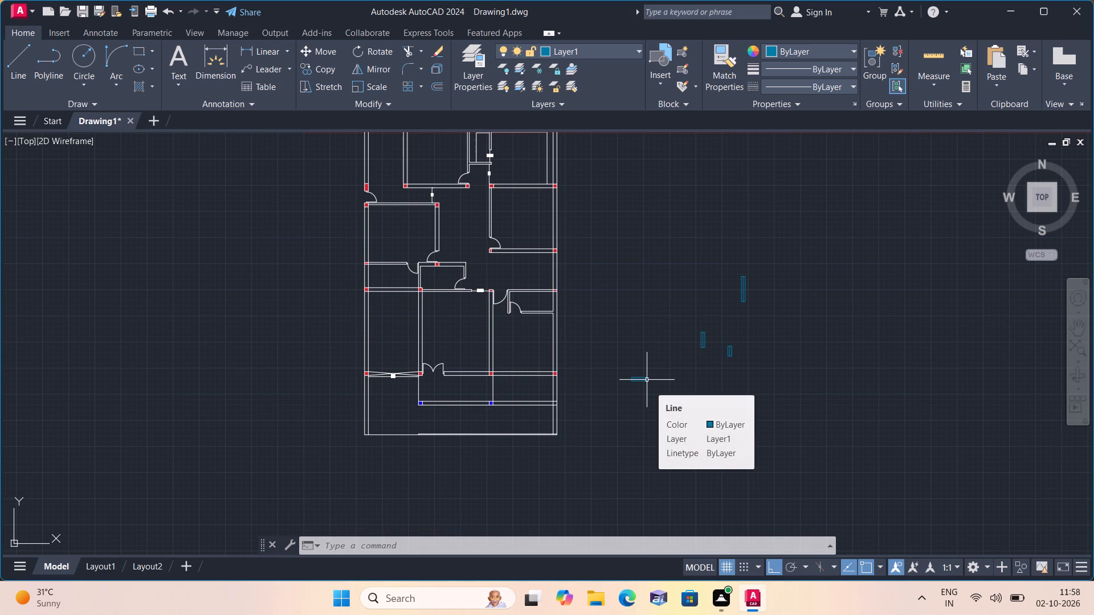
text(l)
key(space)
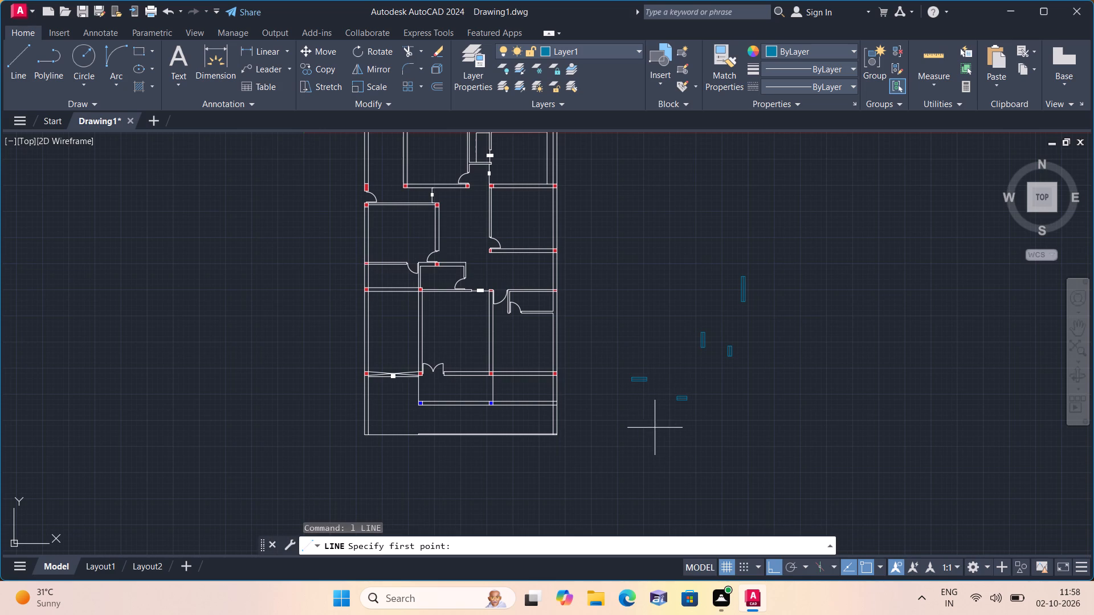
click(658, 434)
text(5')
key(space)
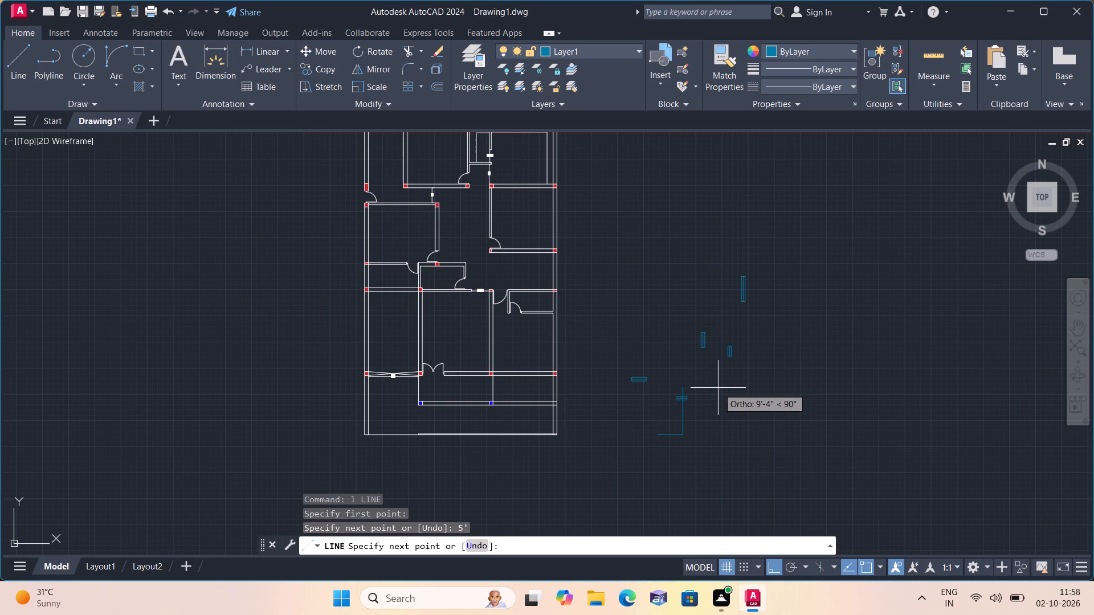
text(9")
key(space)
key(5)
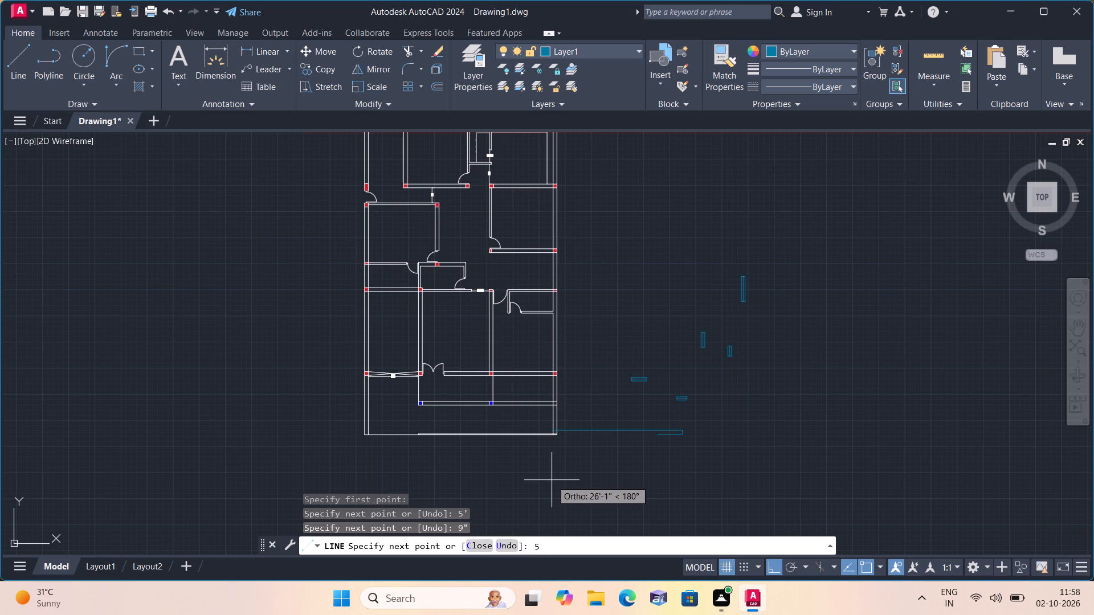
key(apostrophe)
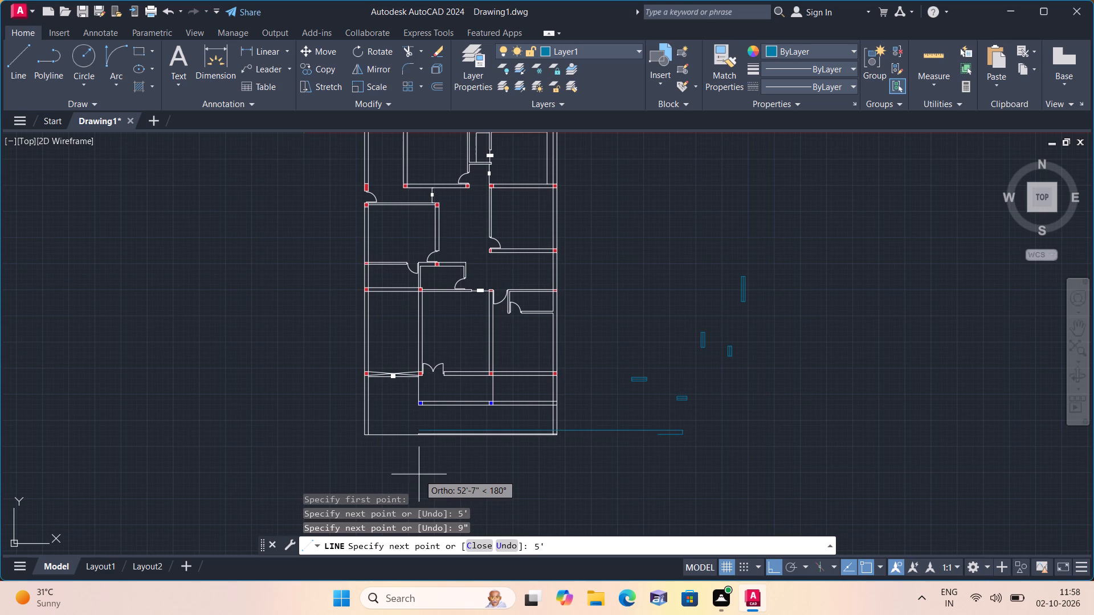
key(space)
scroll(589, 439, up, 3)
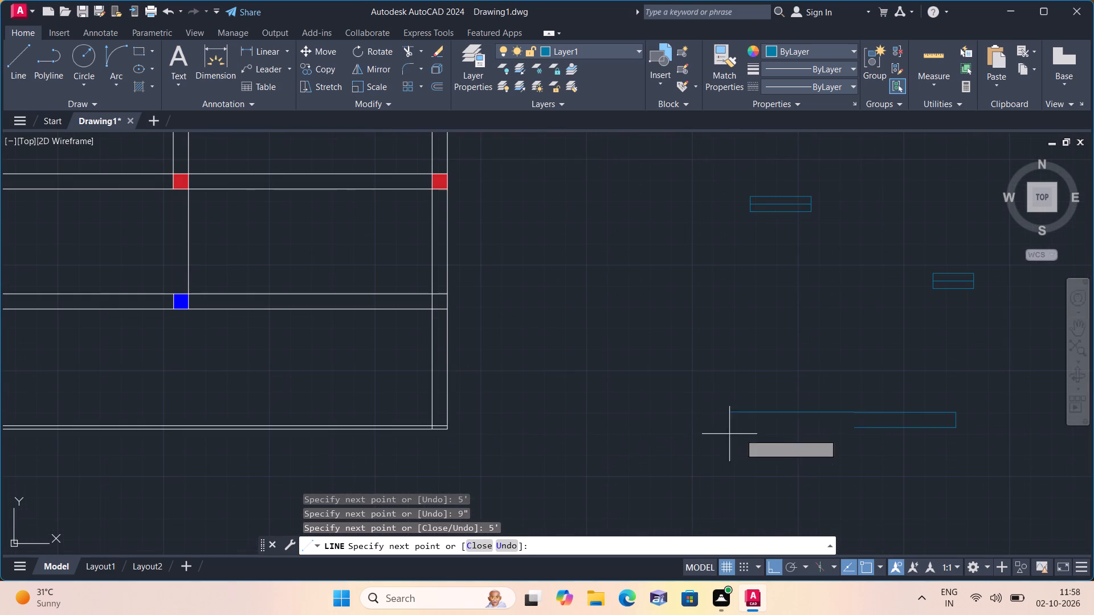
click(858, 430)
key(space)
Draw a horizontal centre line in the horizontal 5' by 9" rectangle between the midpoints of its short sides.
scroll(857, 430, up, 2)
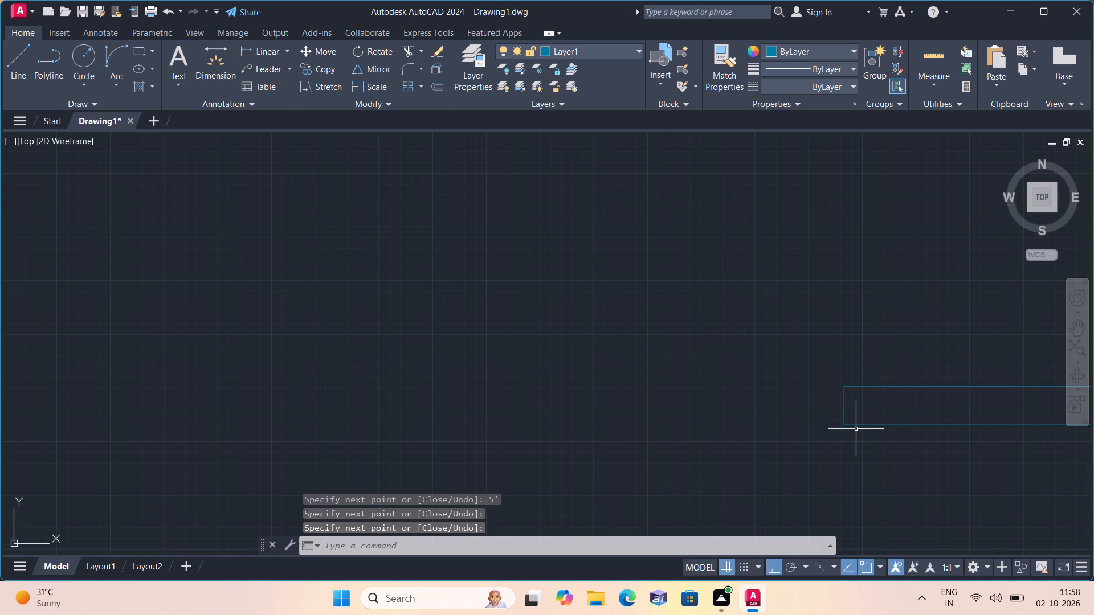
key(space)
click(842, 404)
scroll(830, 413, down, 3)
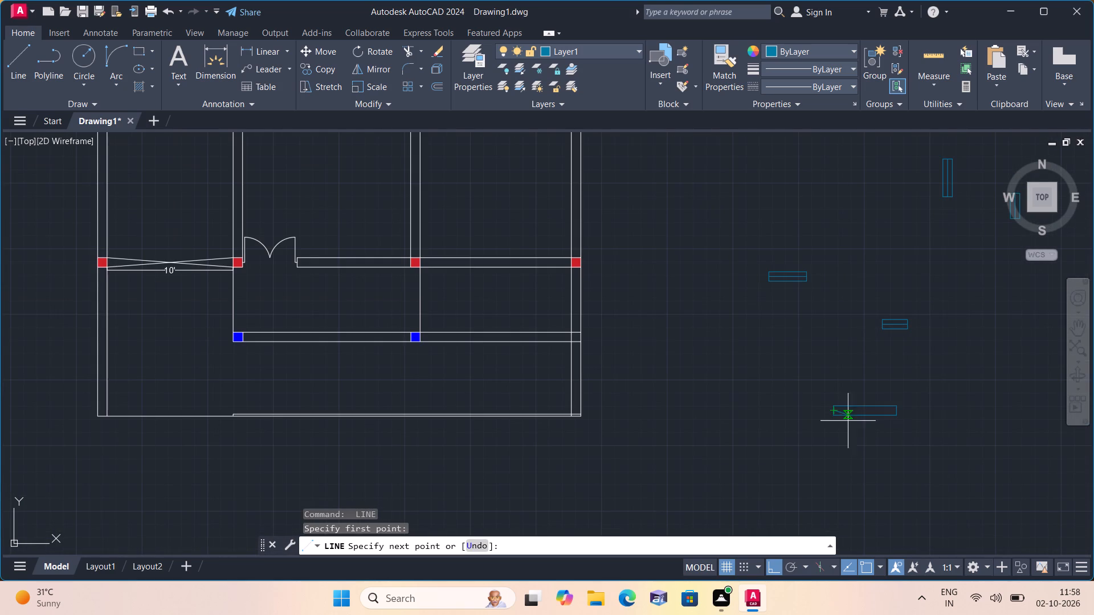
click(896, 411)
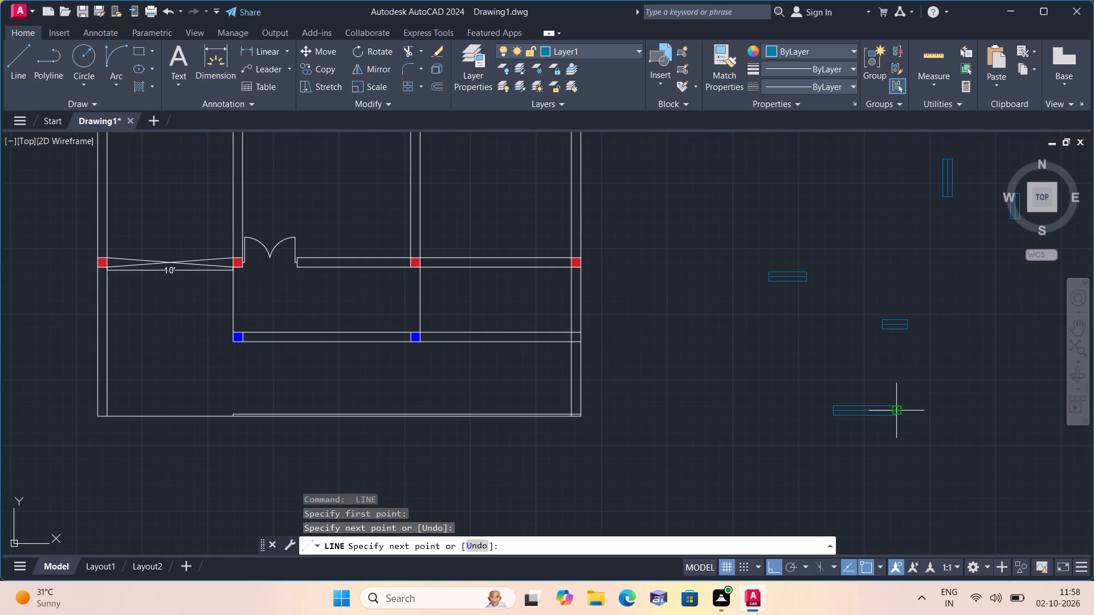
key(space)
Turn off Ortho mode.
scroll(848, 456, down, 1)
click(773, 566)
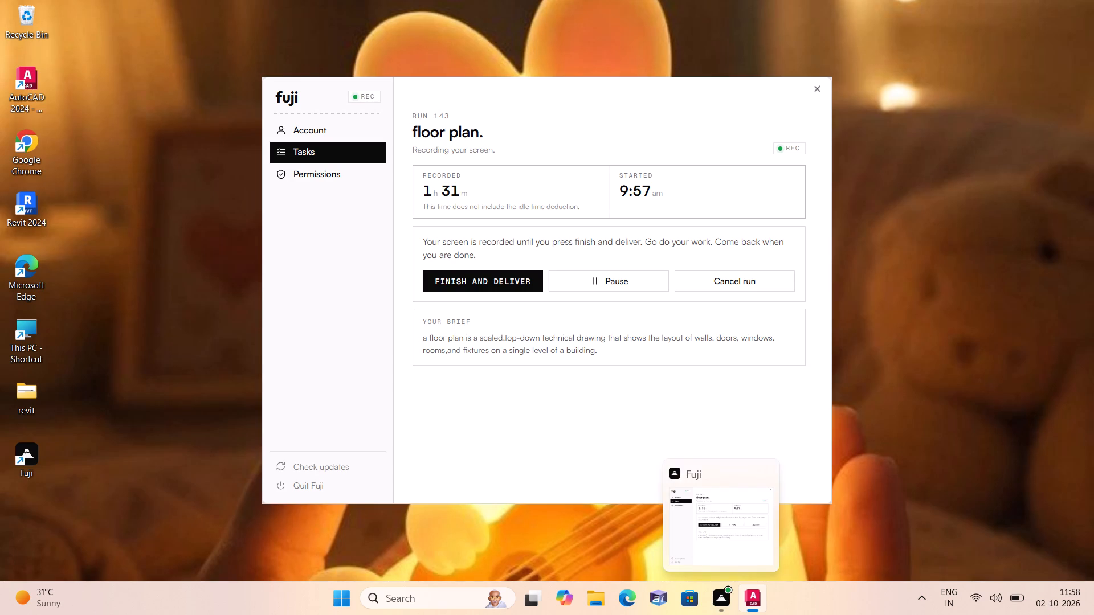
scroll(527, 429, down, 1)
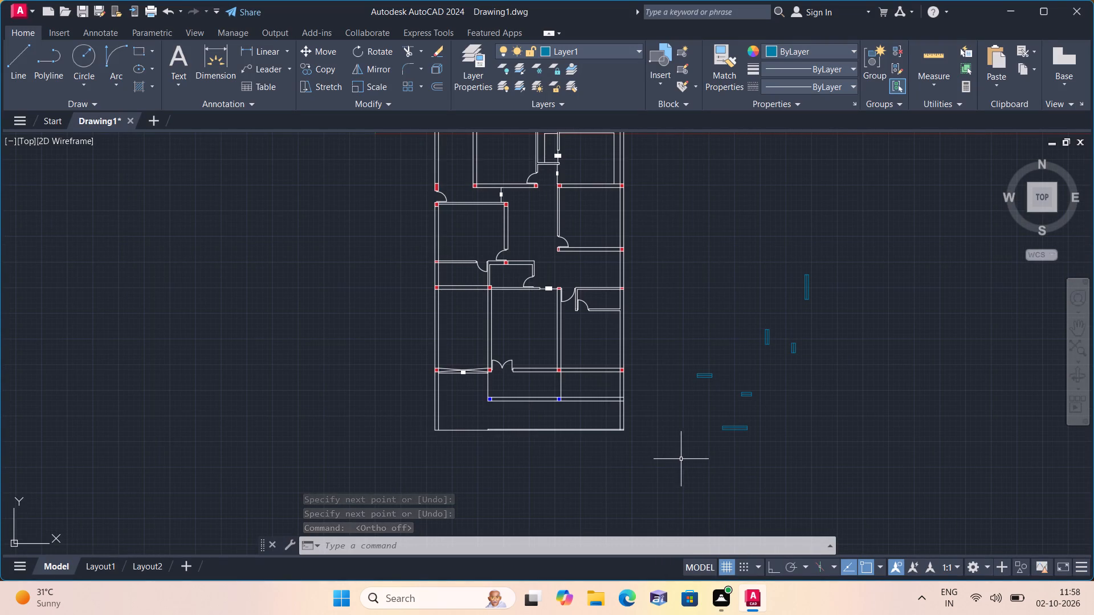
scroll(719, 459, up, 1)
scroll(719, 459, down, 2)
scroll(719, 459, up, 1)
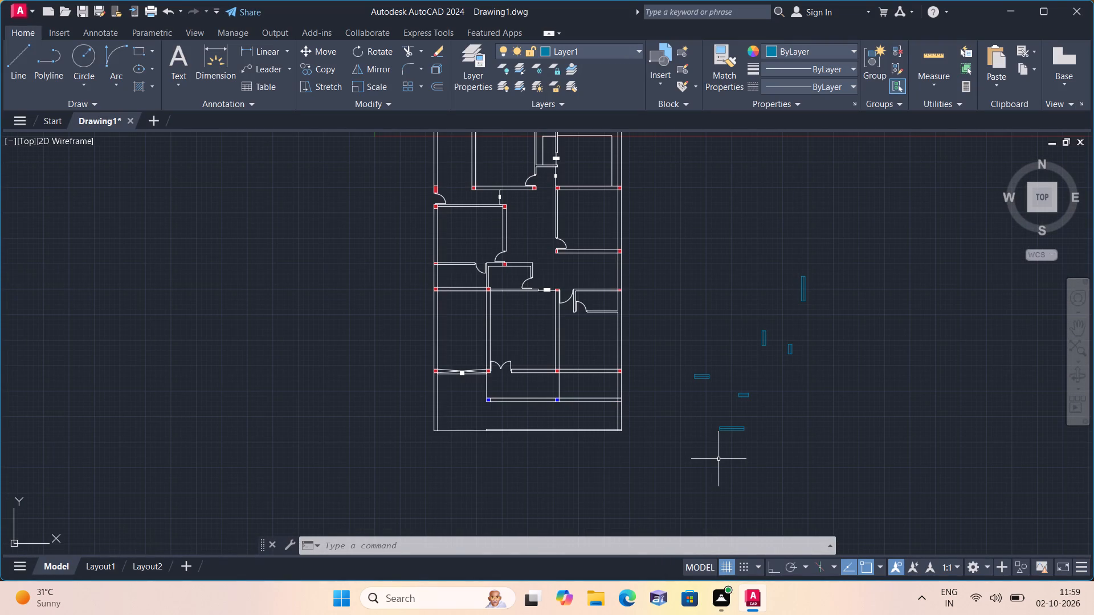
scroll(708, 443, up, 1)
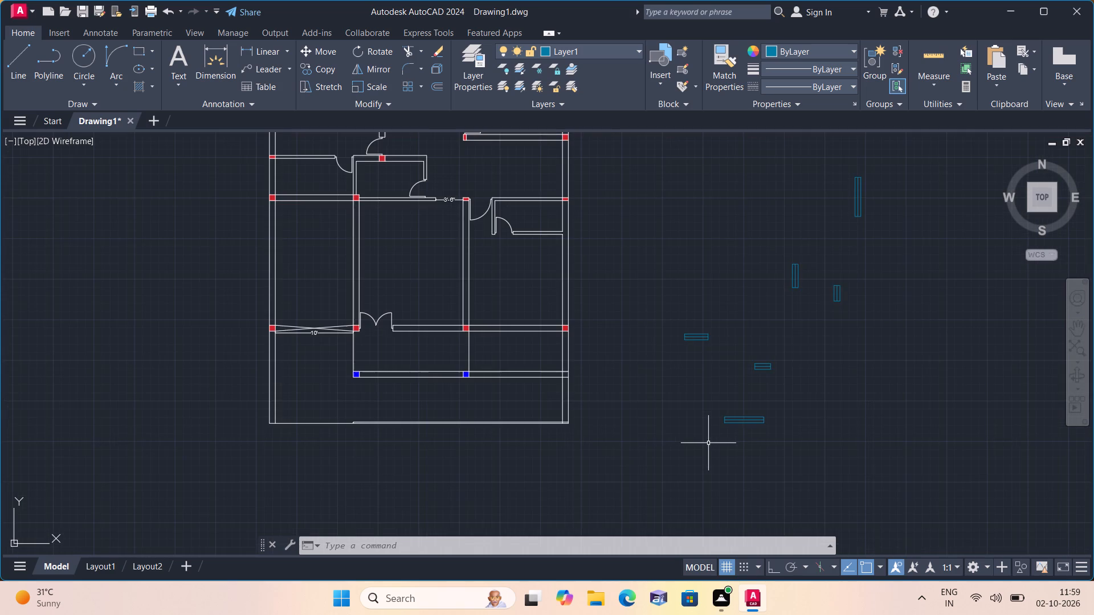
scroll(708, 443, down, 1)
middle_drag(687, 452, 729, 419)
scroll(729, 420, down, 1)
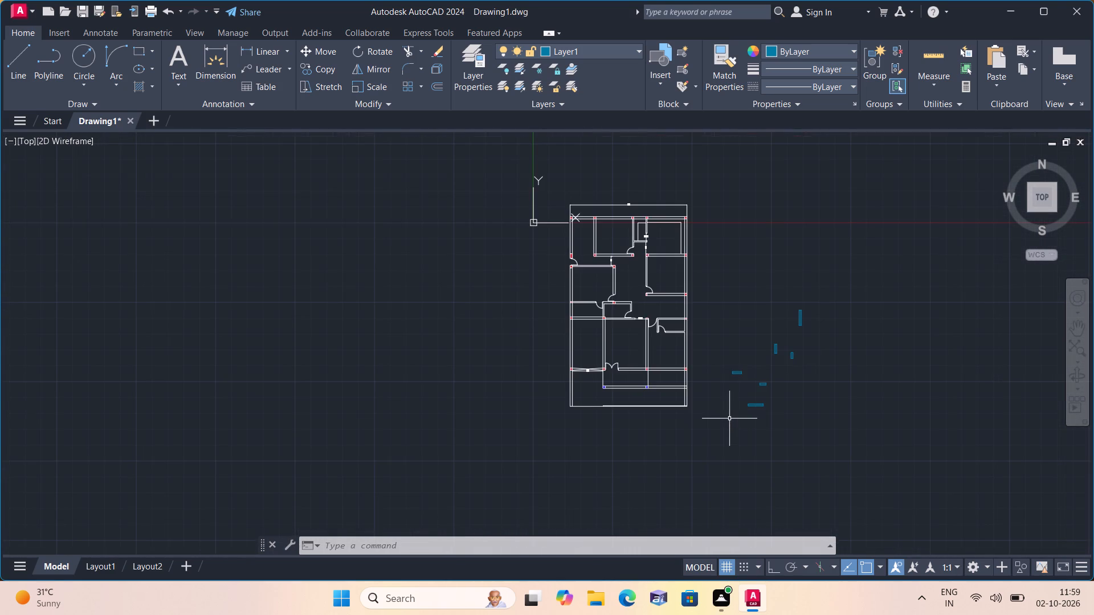
Copy the horizontal 5' window symbol by its top midpoint into the wall east of the double door and the next wall bay east.
scroll(733, 398, up, 1)
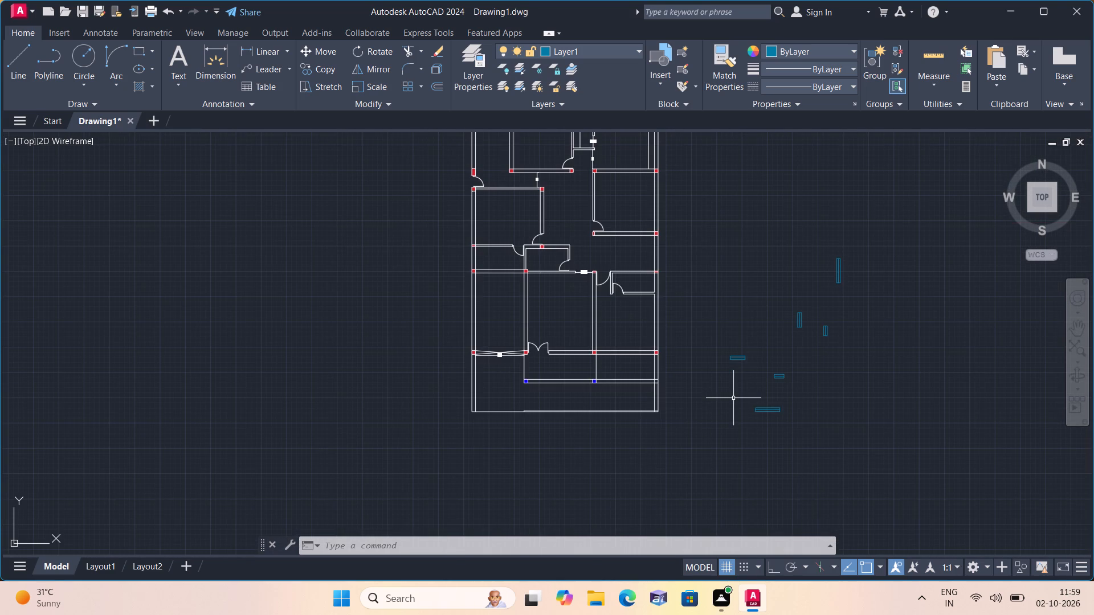
click(733, 398)
click(841, 470)
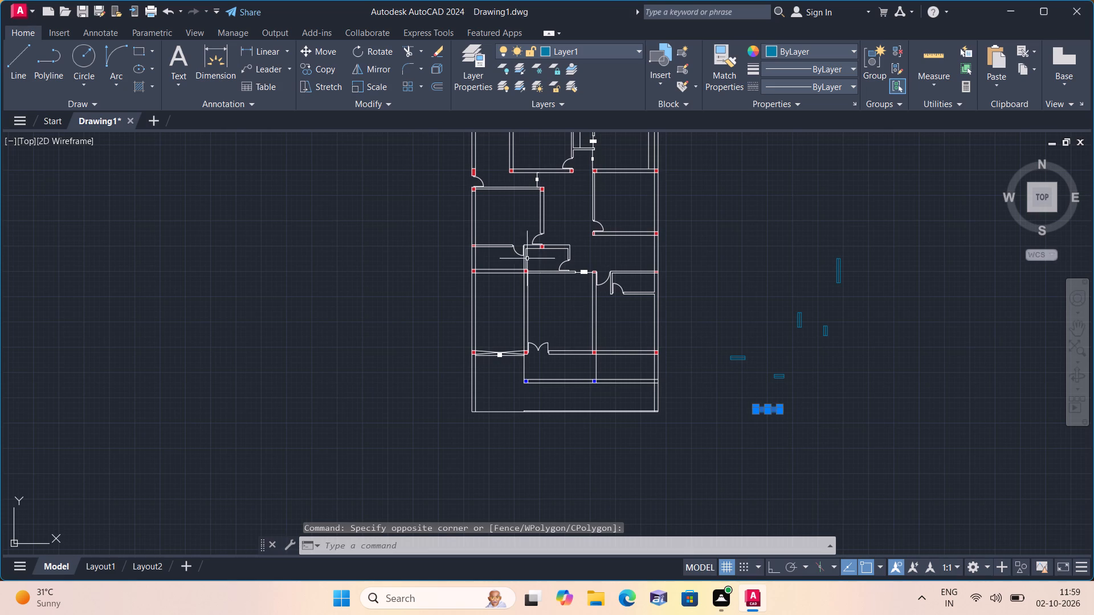
click(324, 68)
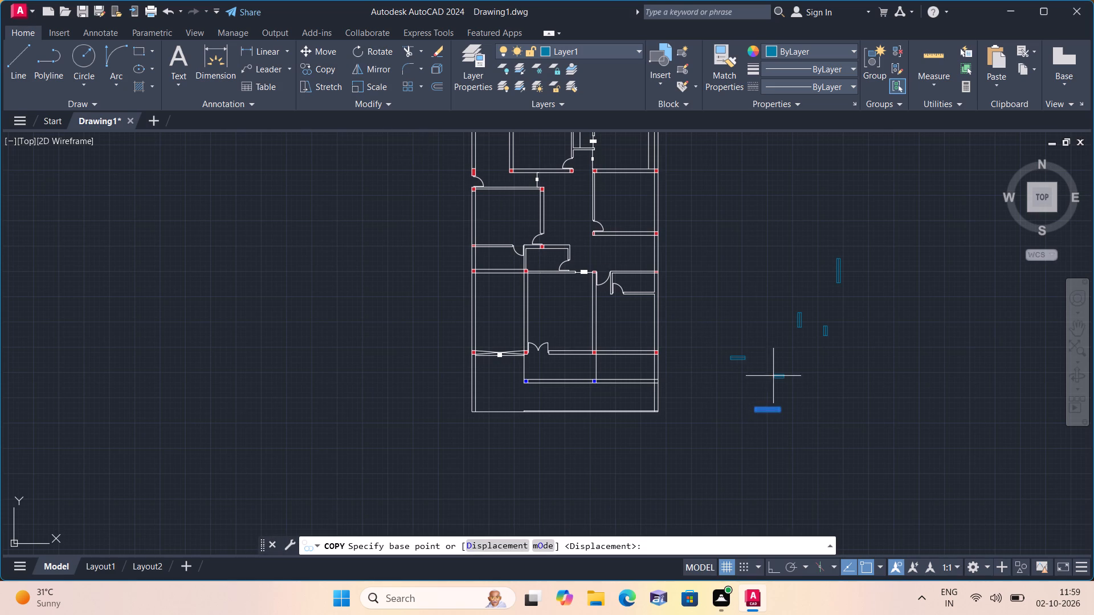
scroll(758, 381, up, 3)
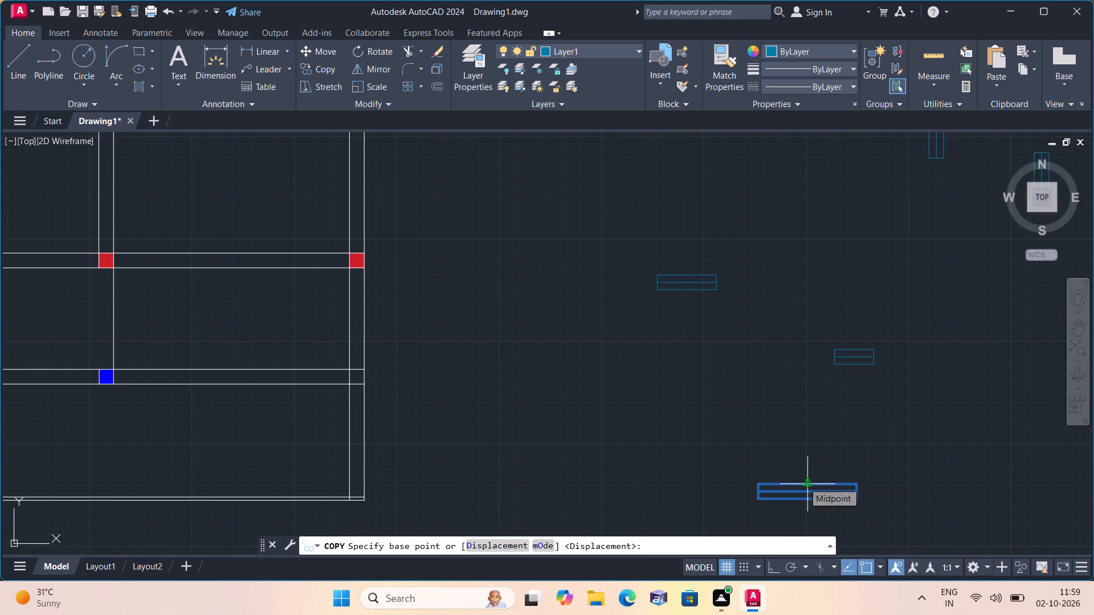
click(803, 482)
scroll(439, 474, down, 1)
middle_drag(434, 471, 558, 379)
scroll(434, 471, down, 1)
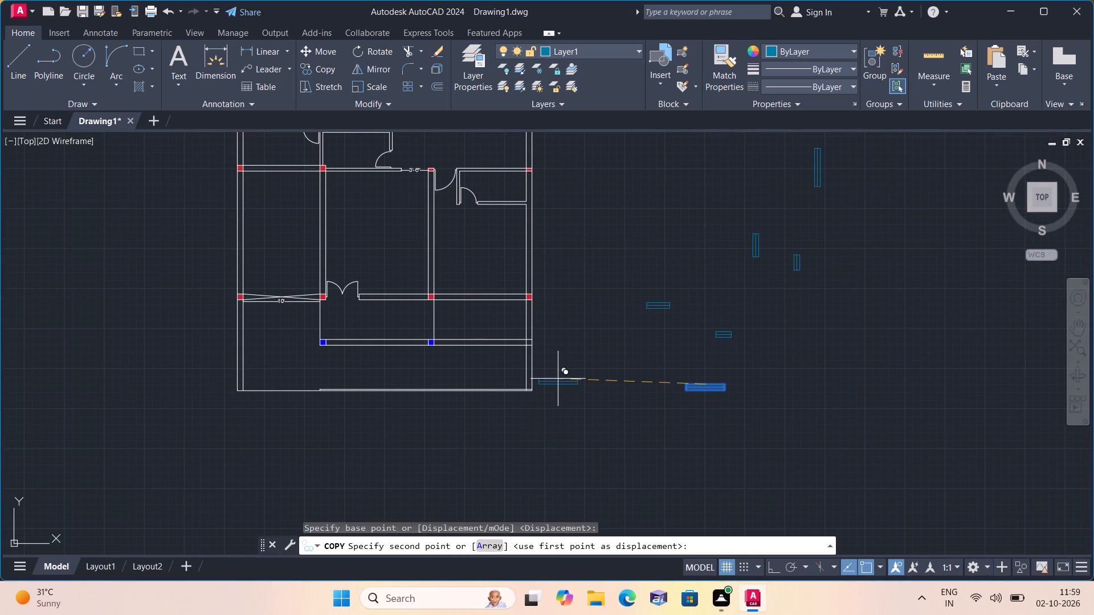
scroll(394, 291, up, 2)
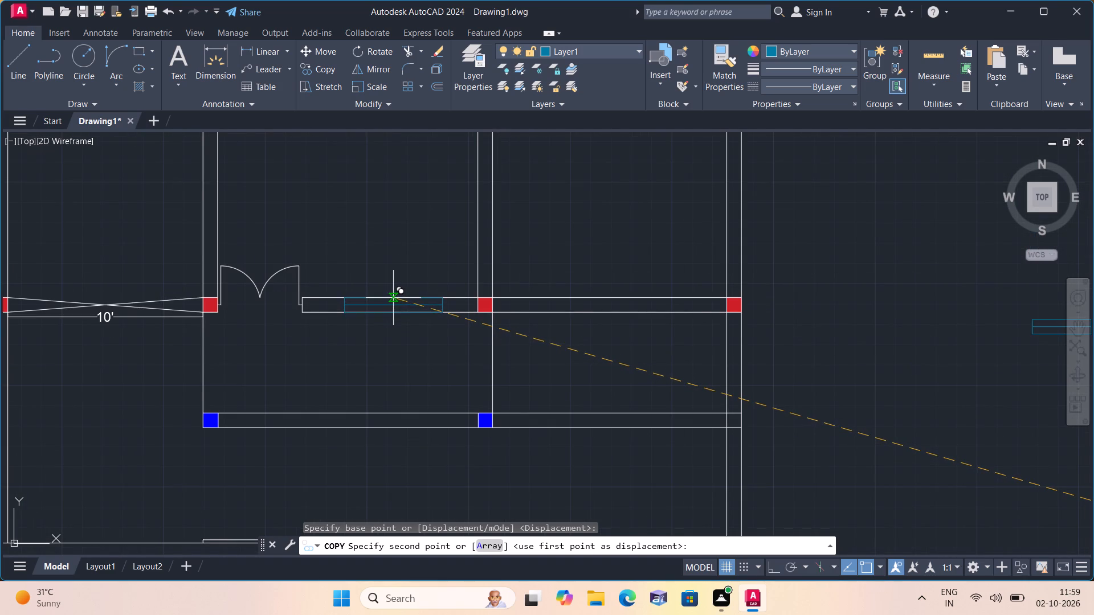
click(393, 297)
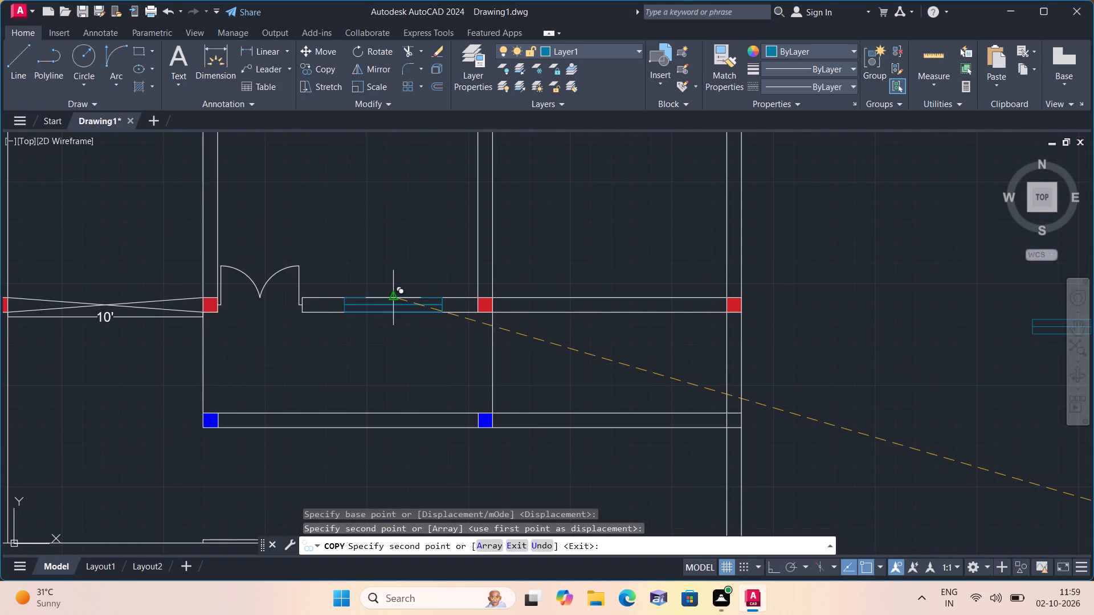
click(631, 298)
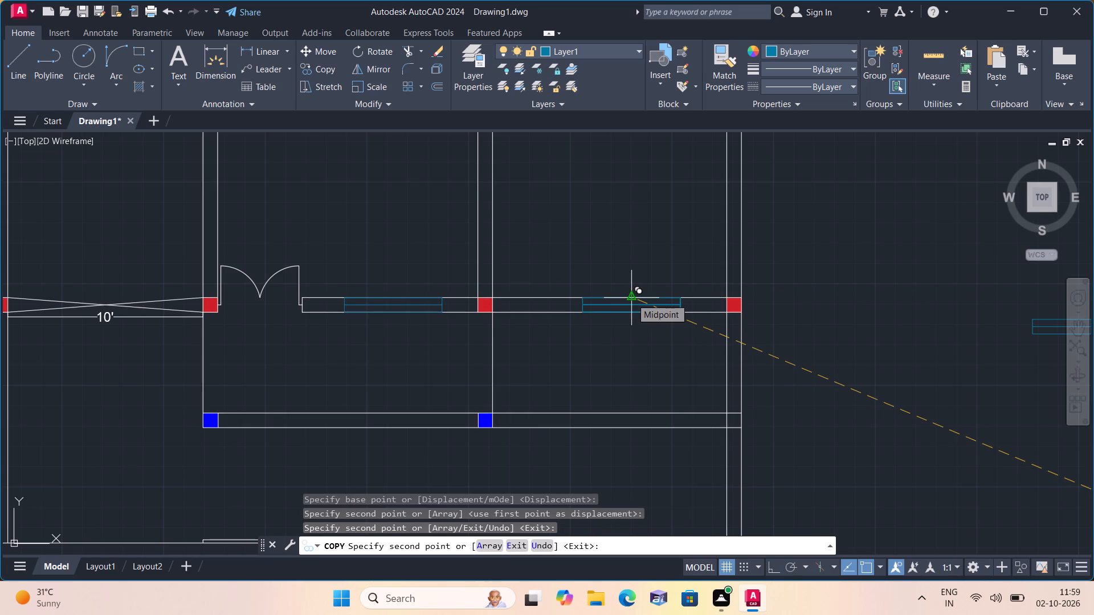
key(Escape)
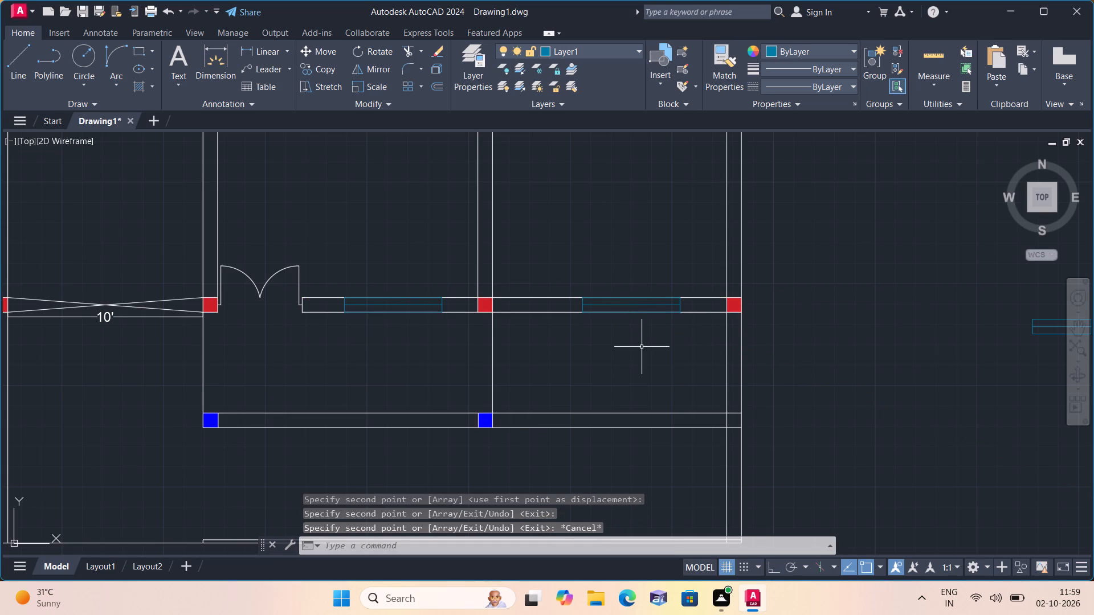
Move the horizontal 2' window symbol into the wall north of the 10' opening's room, flush against the column at its east end.
scroll(642, 347, down, 3)
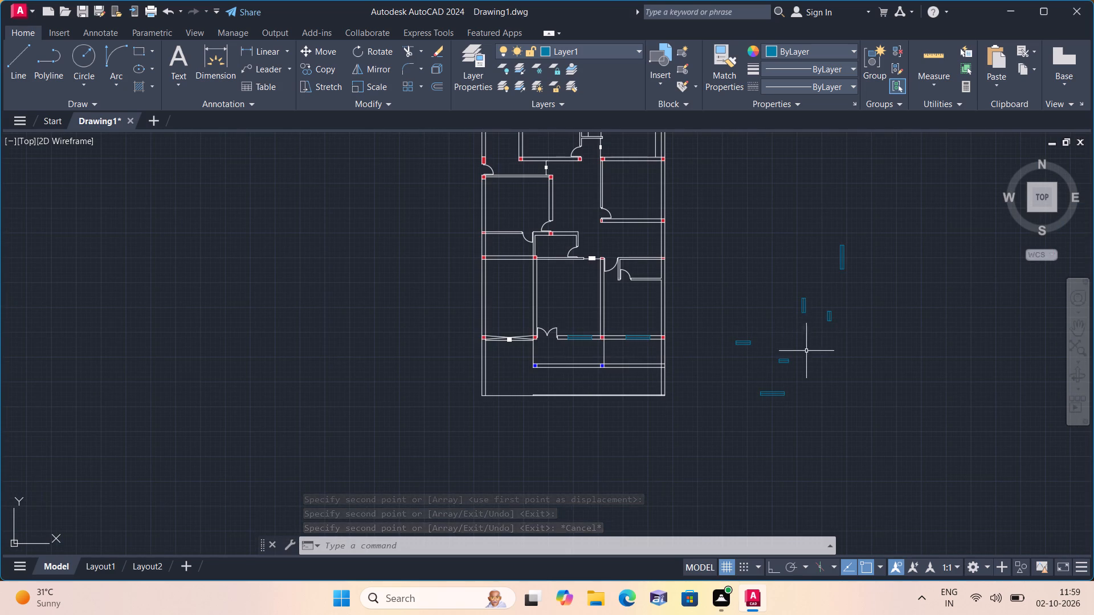
scroll(806, 363, up, 2)
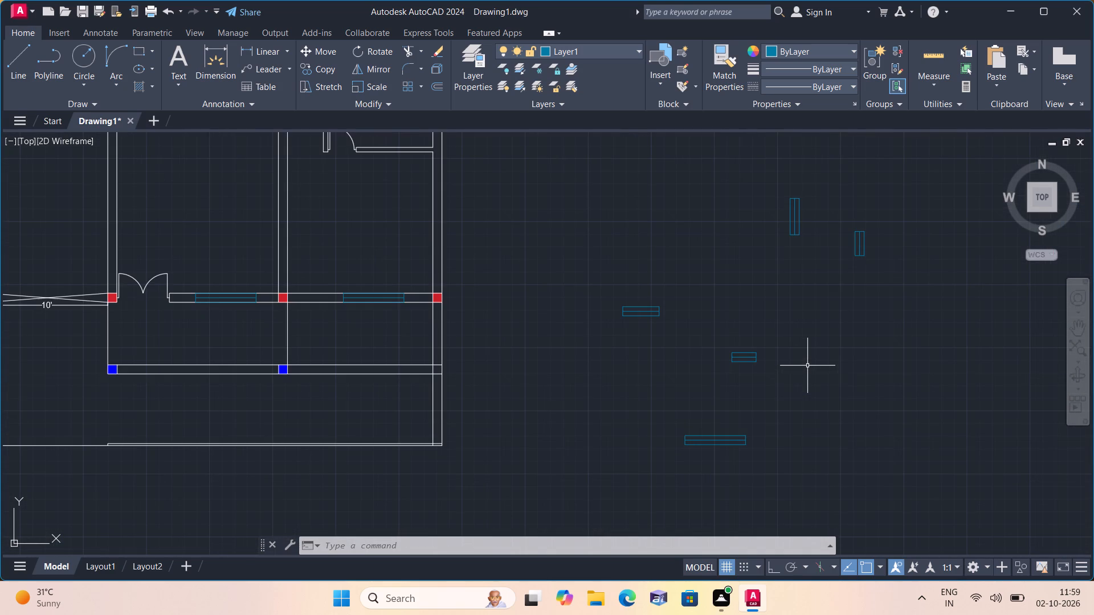
click(796, 379)
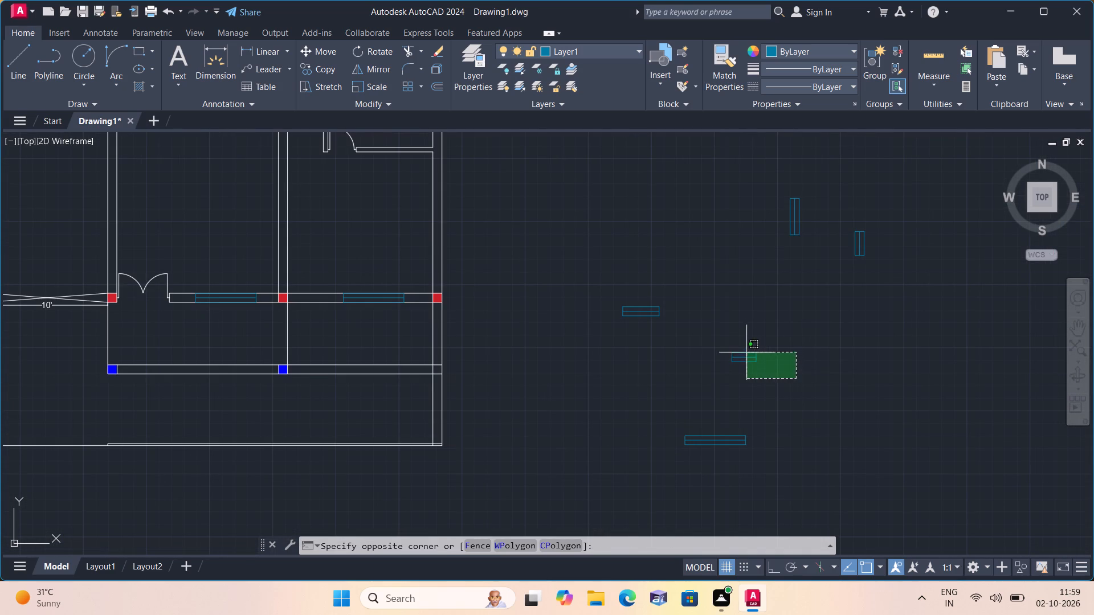
click(713, 345)
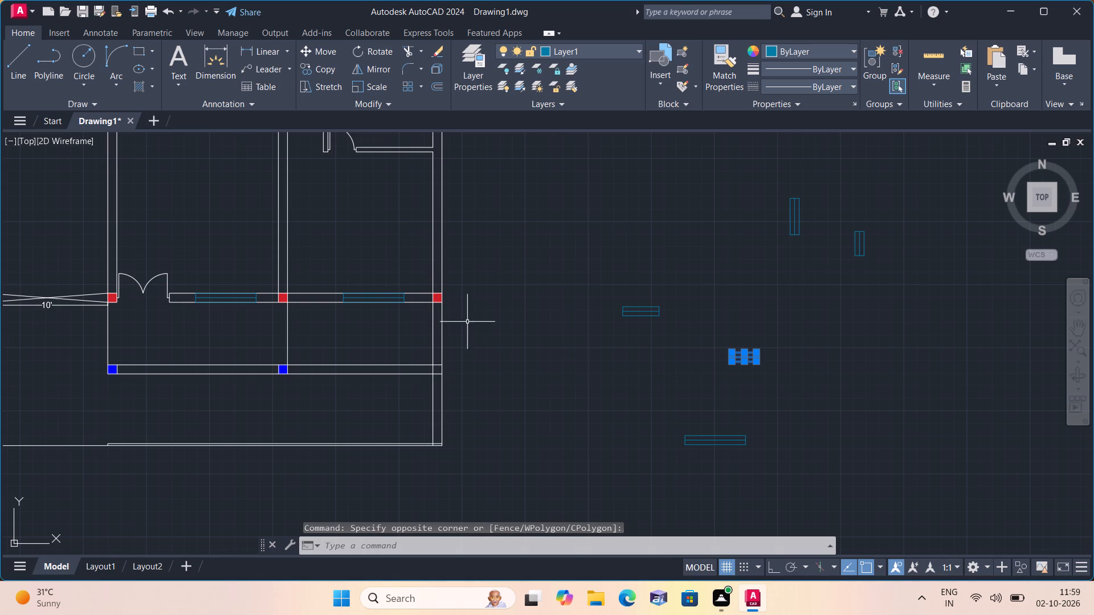
click(332, 50)
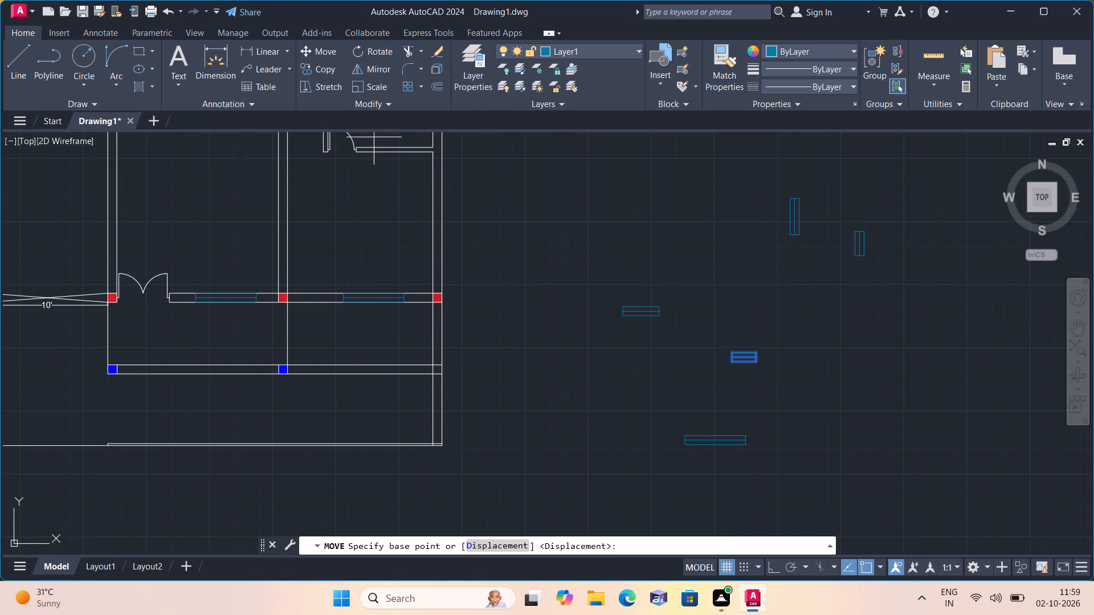
click(746, 348)
scroll(338, 289, down, 2)
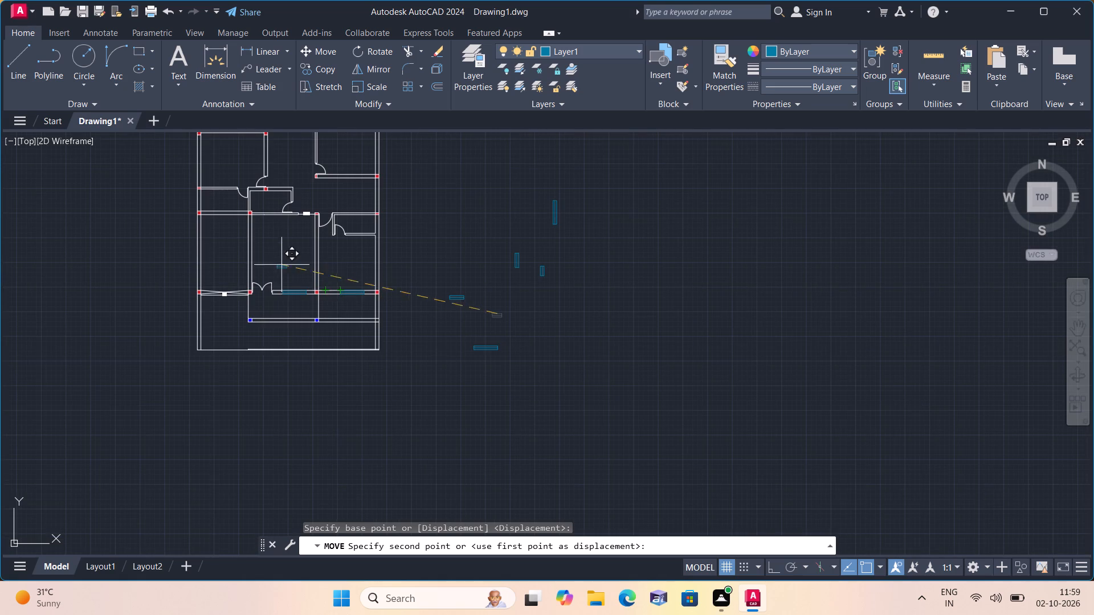
scroll(203, 220, up, 1)
middle_drag(206, 225, 206, 226)
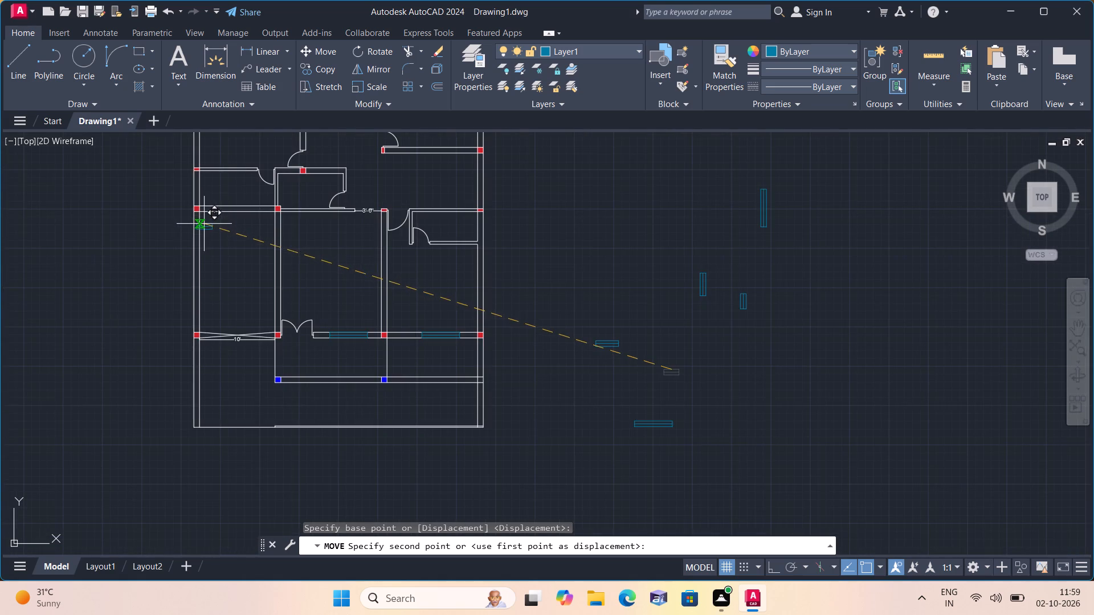
middle_drag(206, 226, 280, 297)
scroll(300, 259, up, 3)
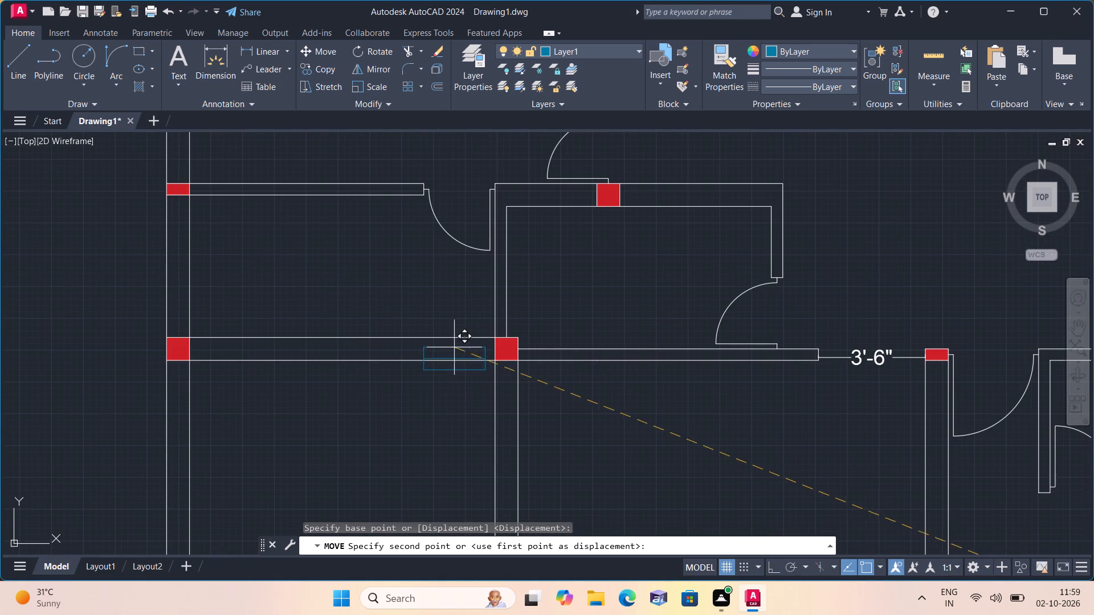
scroll(452, 342, up, 2)
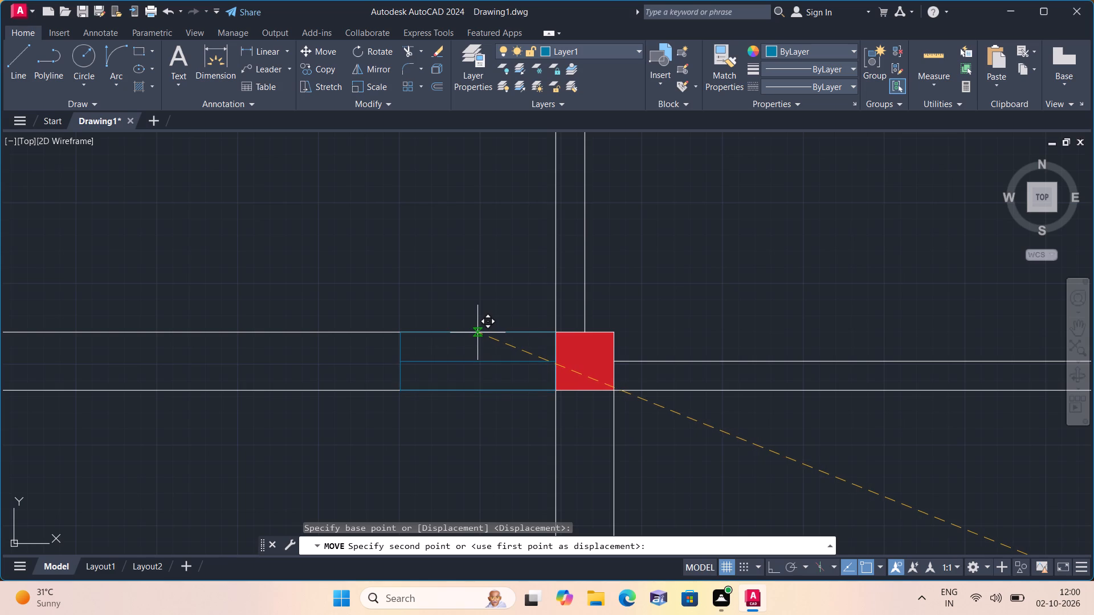
click(477, 332)
Move the original horizontal 5' window symbol into the wall north of the 3' passage, between its two red columns.
scroll(470, 337, down, 4)
scroll(523, 397, down, 2)
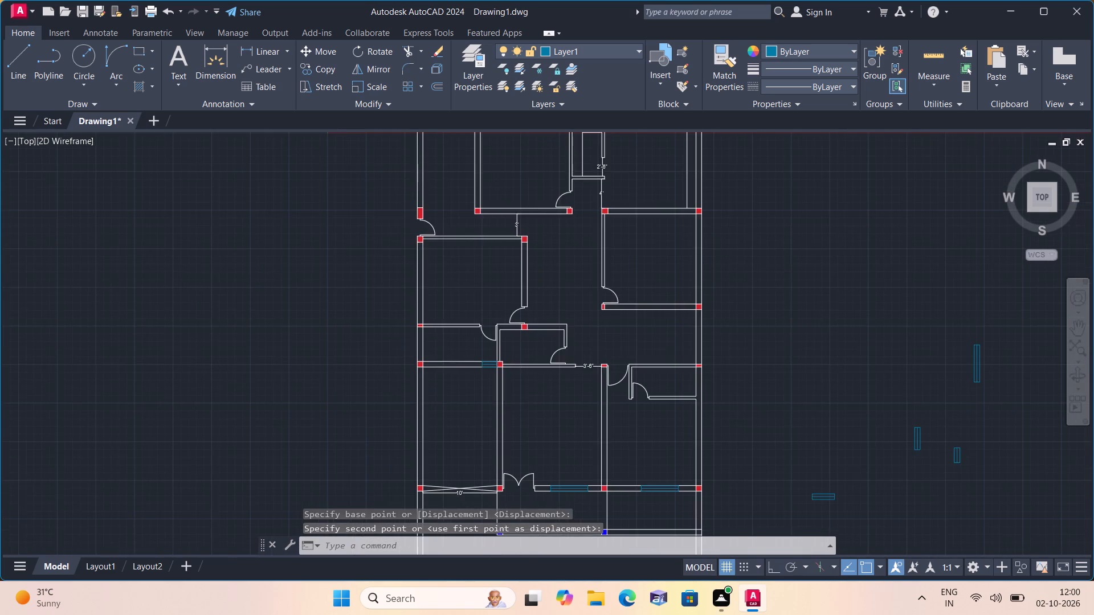
middle_drag(530, 404, 479, 370)
scroll(512, 387, down, 1)
scroll(451, 371, down, 2)
scroll(588, 392, down, 2)
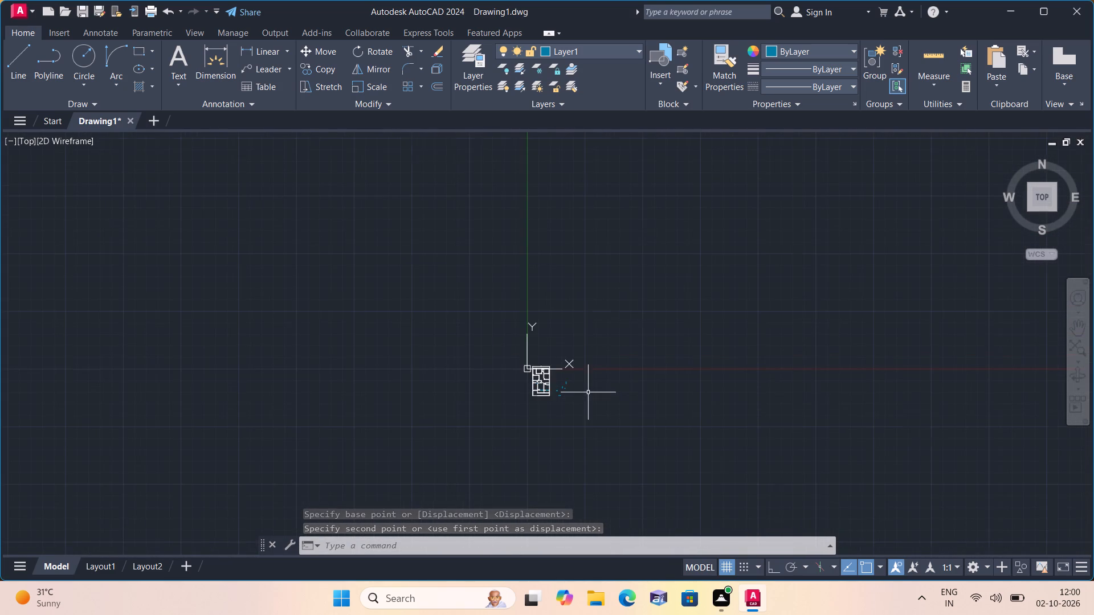
scroll(542, 391, up, 5)
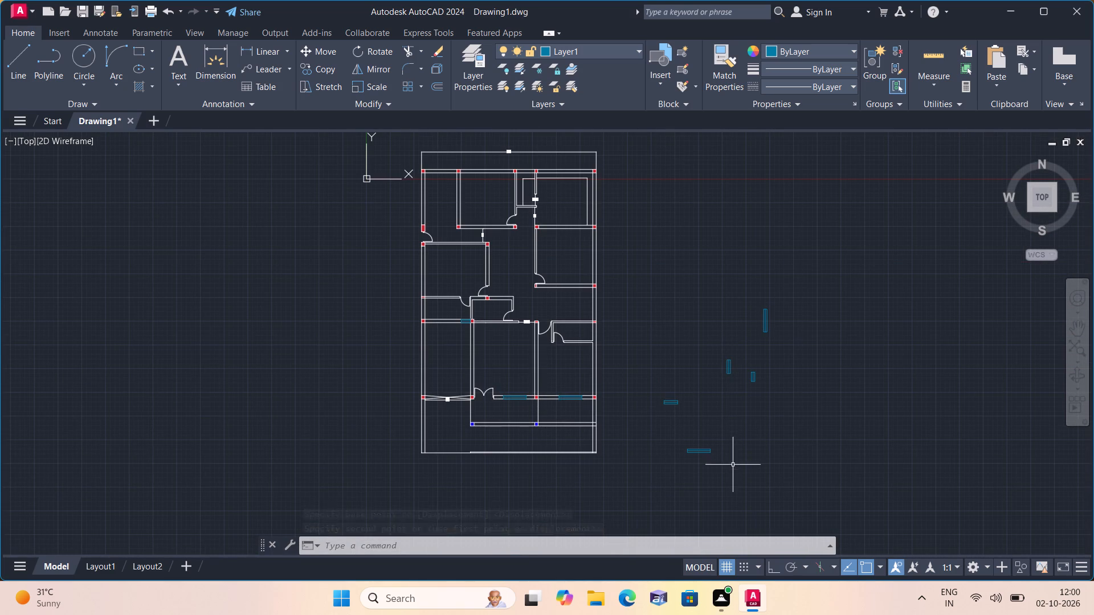
drag(733, 478, 719, 465)
click(622, 430)
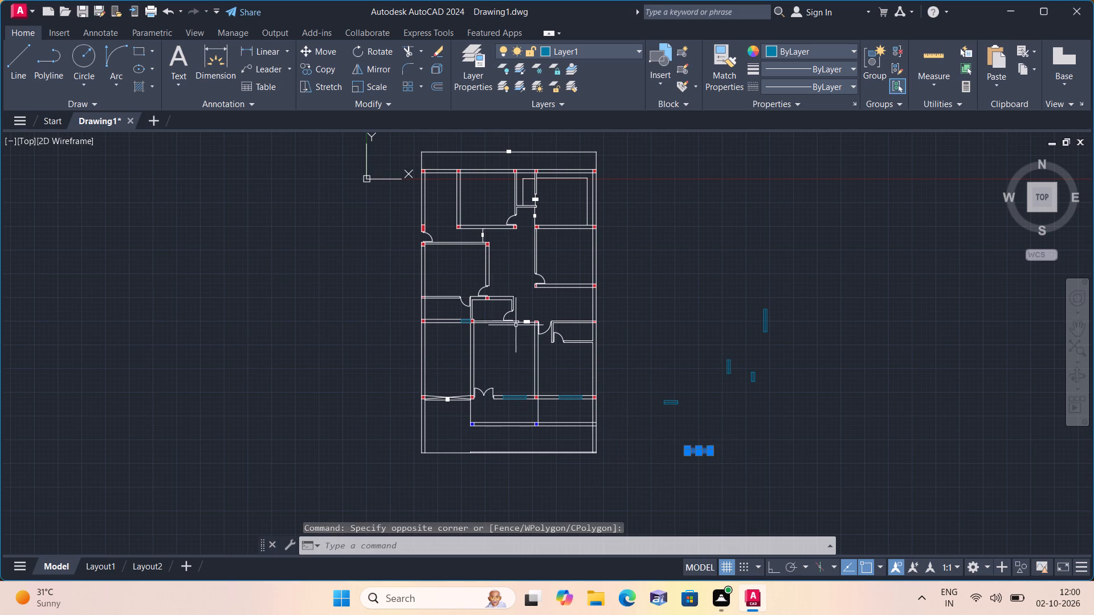
click(321, 46)
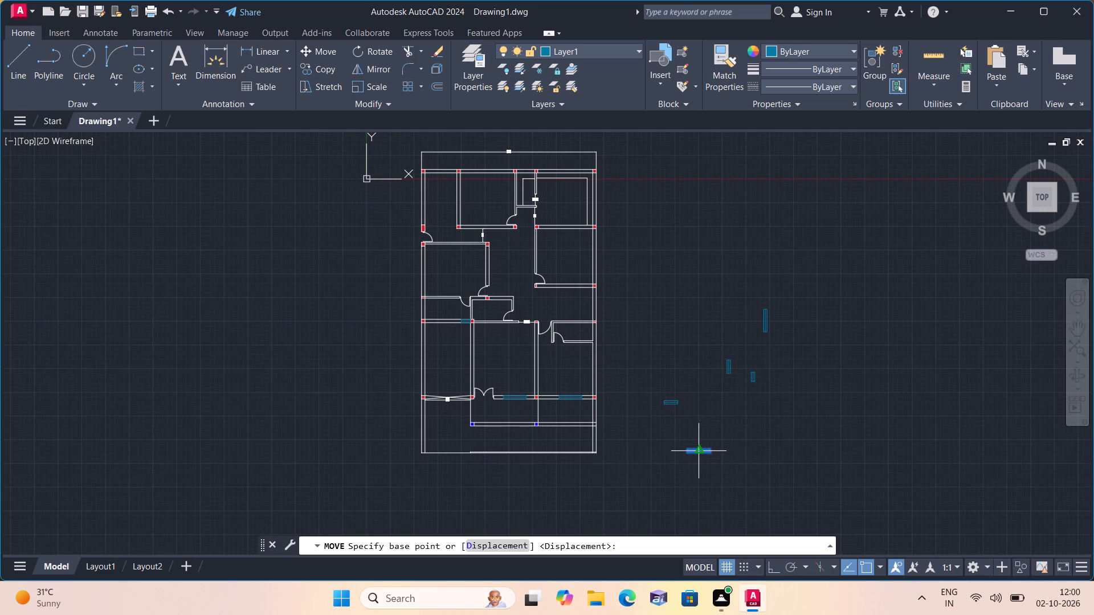
scroll(697, 450, up, 4)
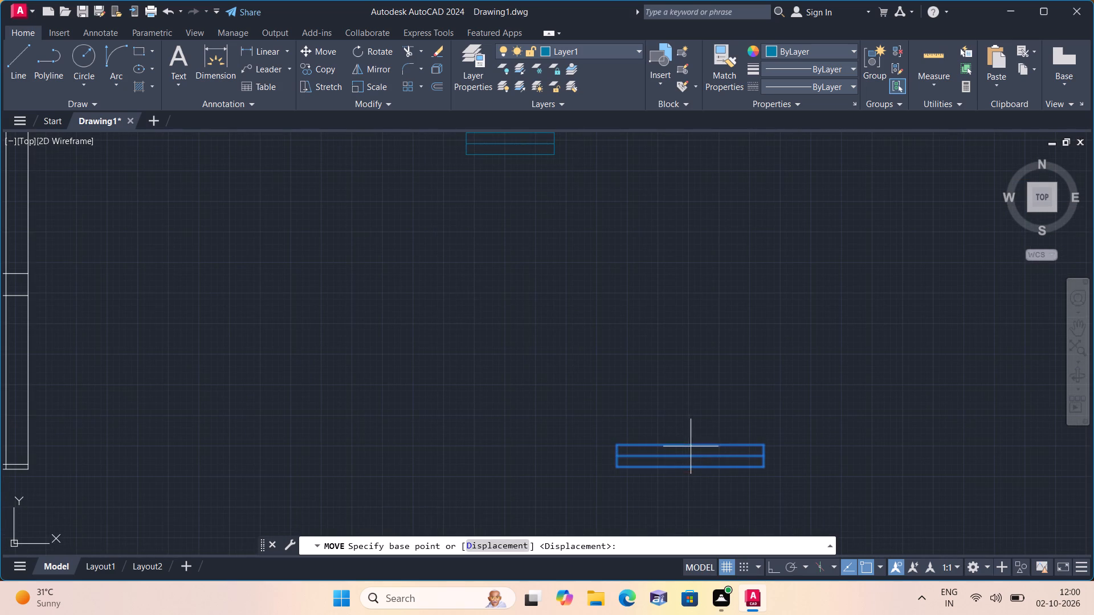
click(692, 449)
scroll(483, 334, down, 4)
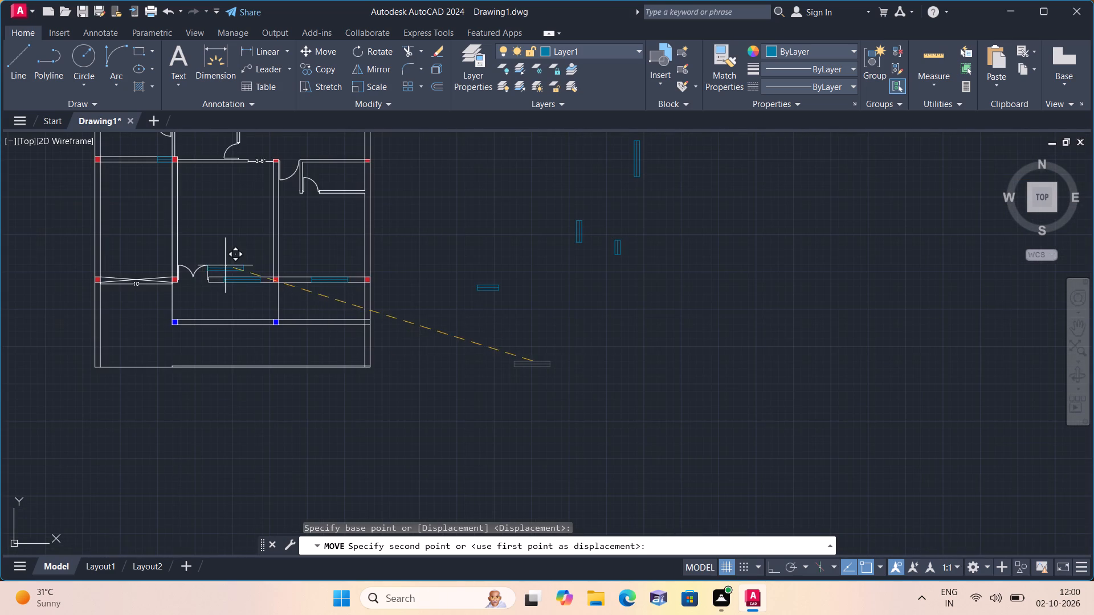
middle_drag(225, 271, 657, 486)
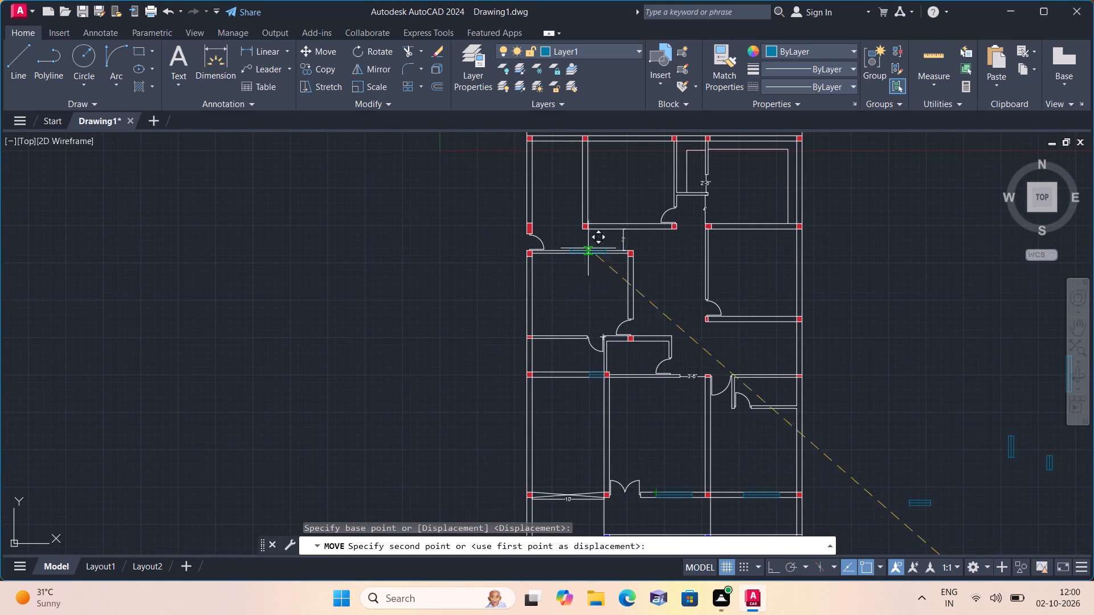
scroll(640, 227, up, 3)
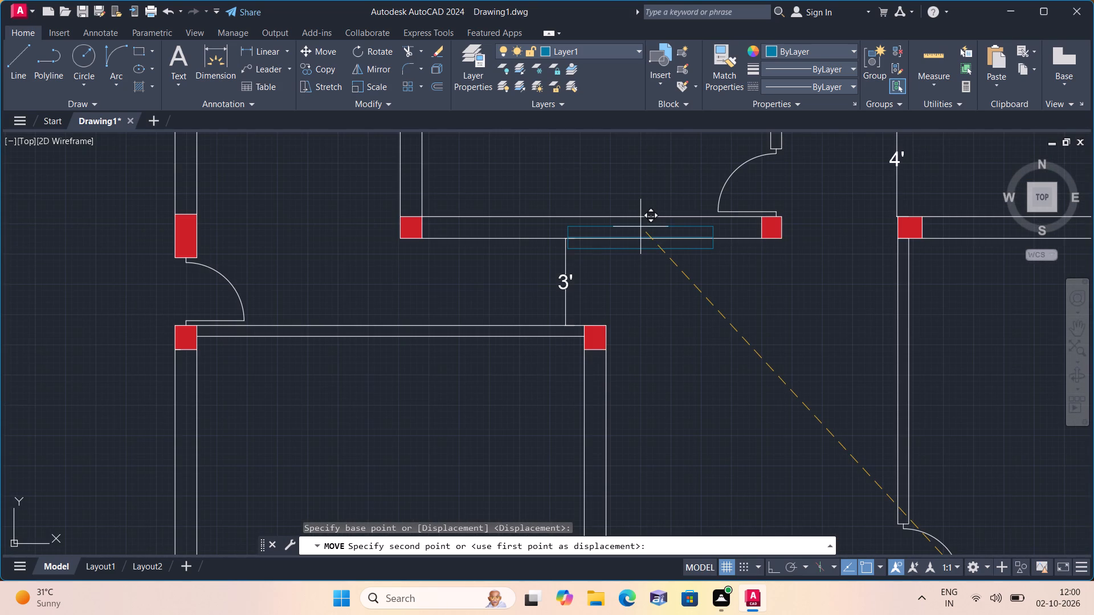
scroll(643, 224, up, 2)
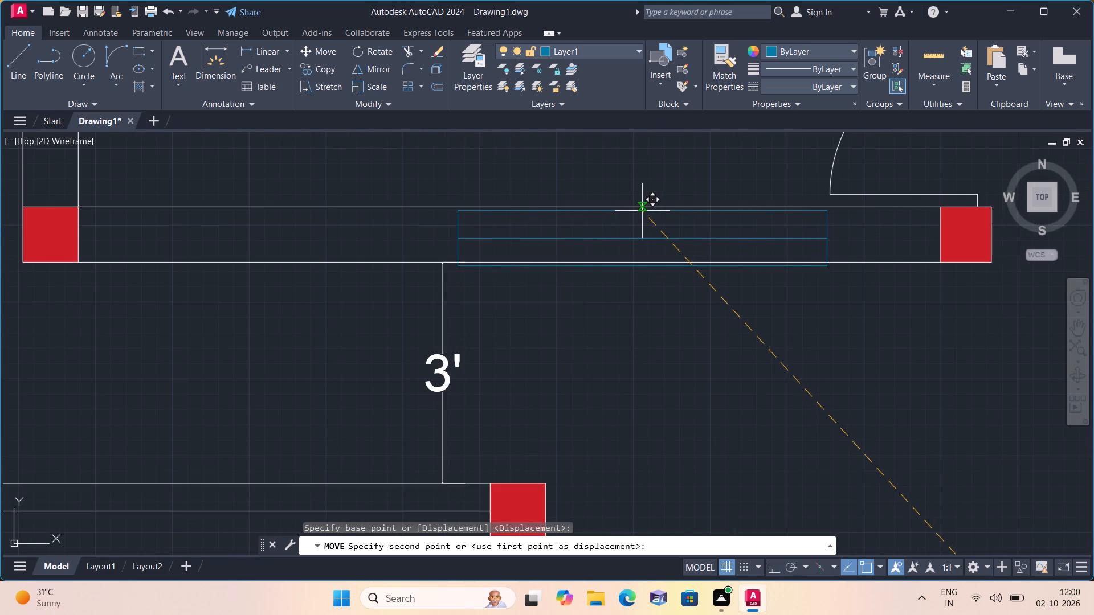
click(630, 207)
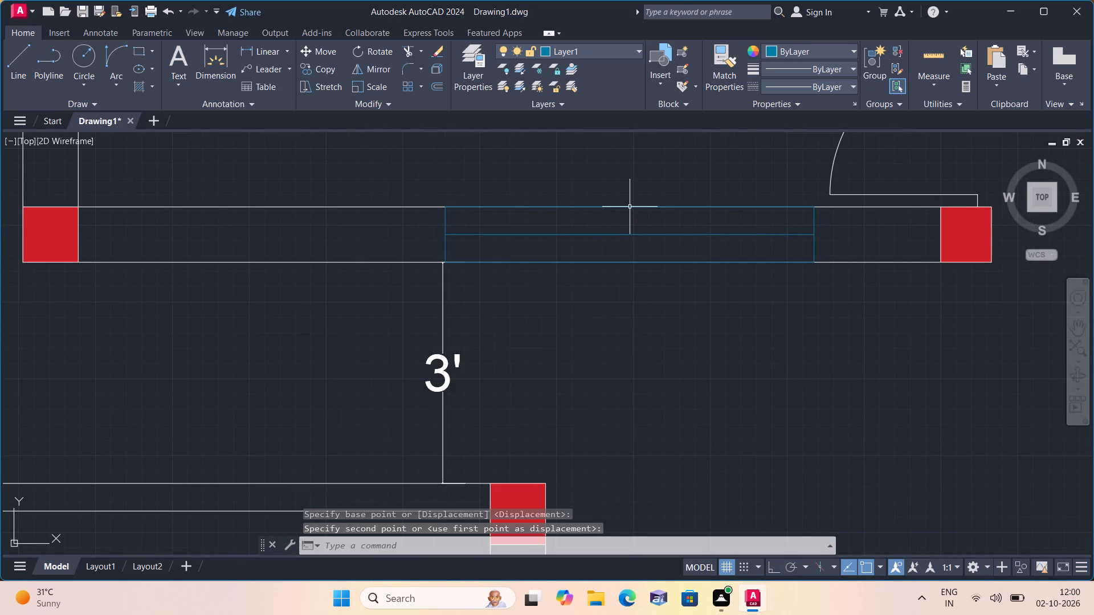
Copy the vertical 5' window symbol by its west-side midpoint into the east outer wall of the northeast room, between its two columns.
scroll(630, 238, down, 3)
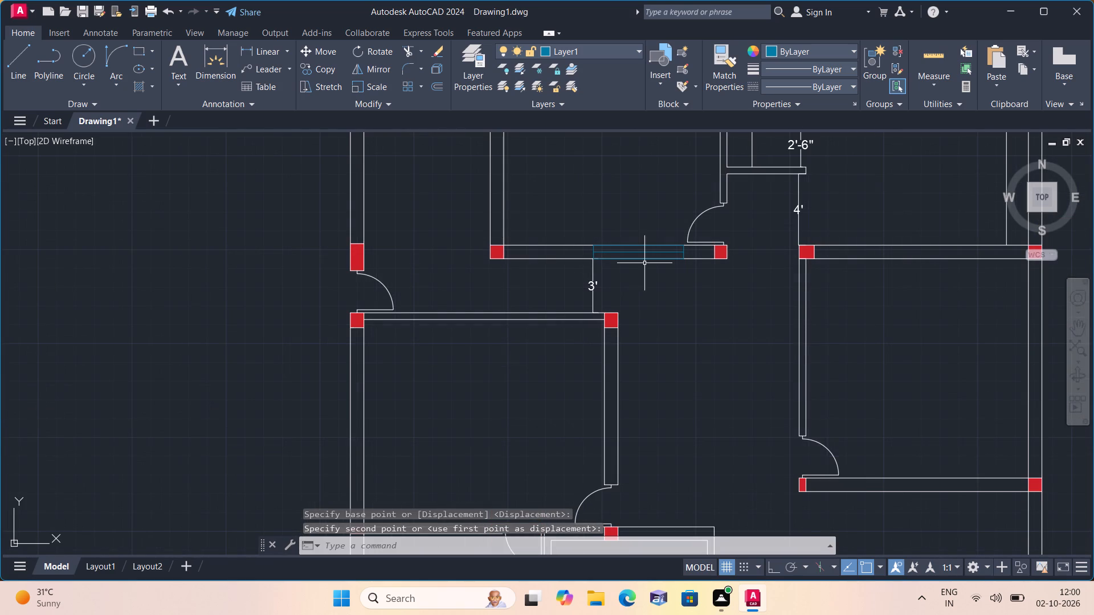
scroll(644, 263, down, 2)
scroll(668, 308, down, 1)
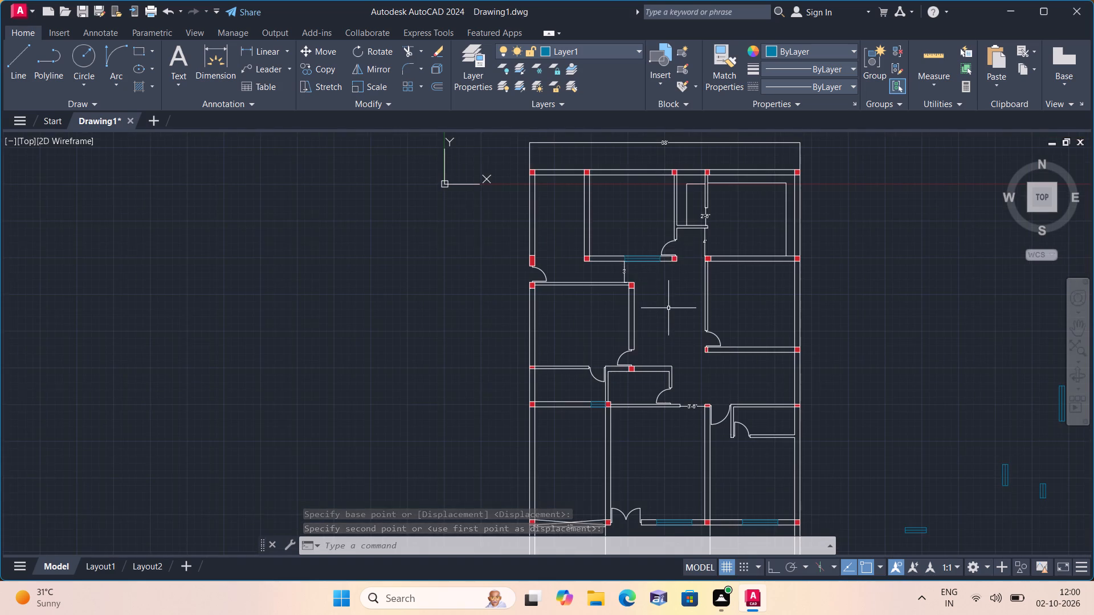
middle_drag(660, 305, 602, 262)
scroll(634, 287, down, 1)
scroll(596, 260, down, 1)
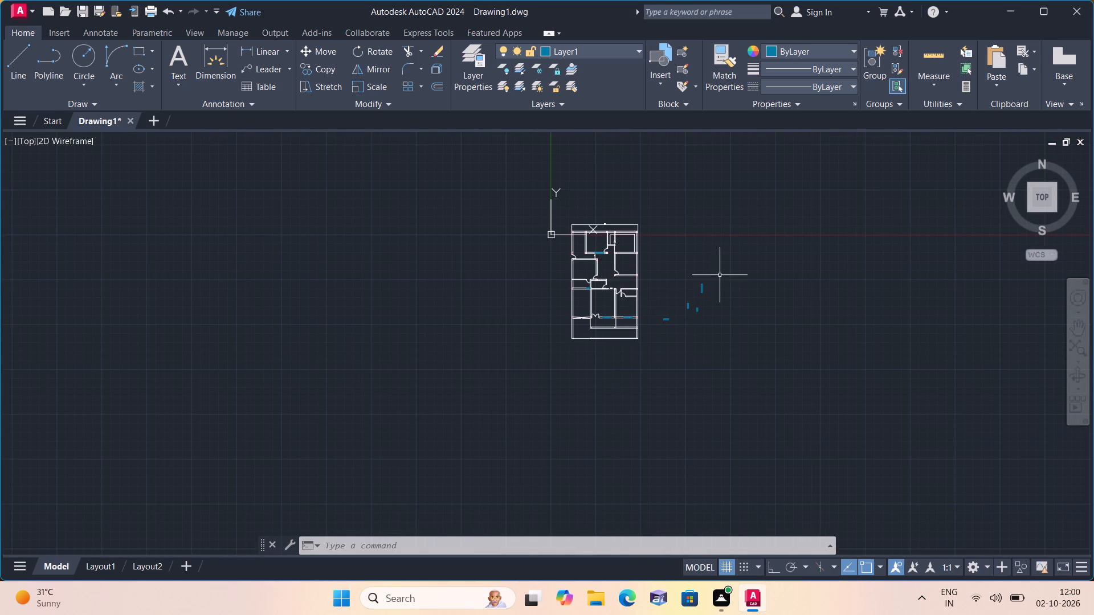
scroll(720, 275, up, 2)
click(662, 274)
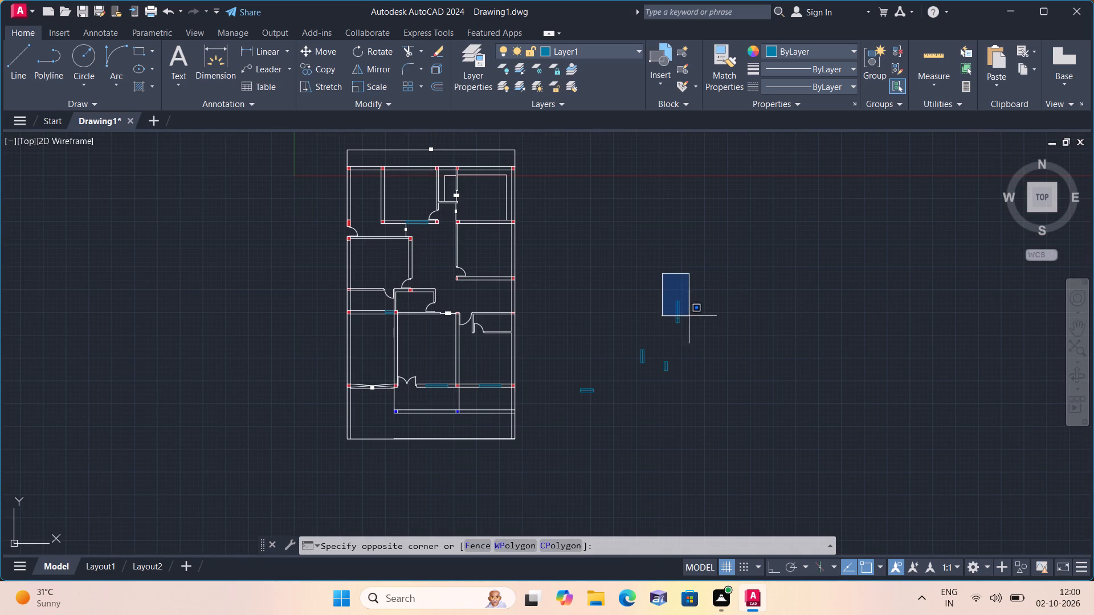
click(737, 360)
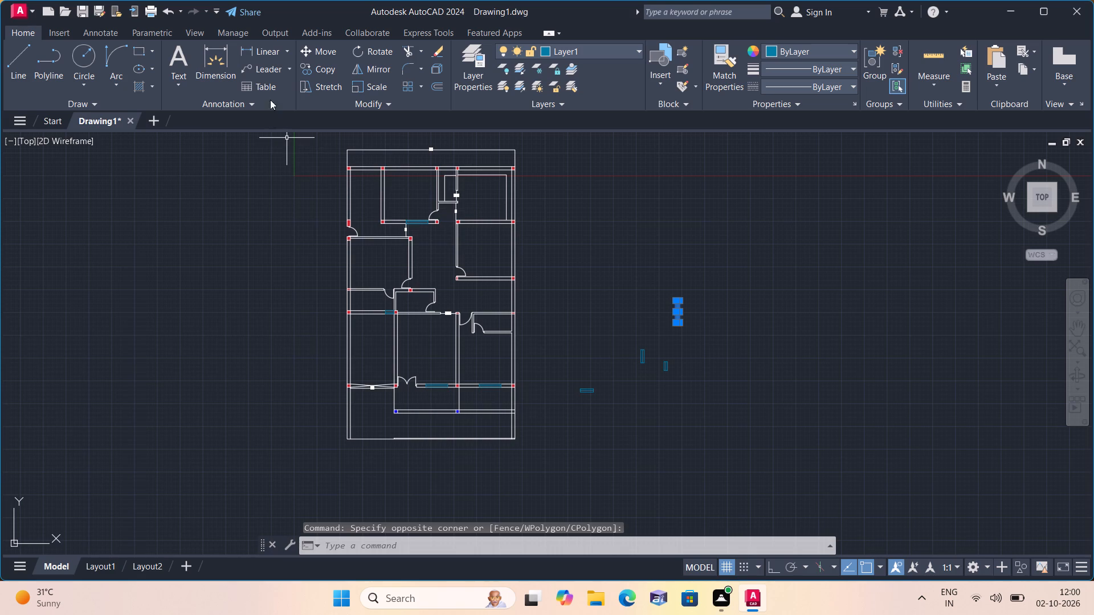
click(321, 73)
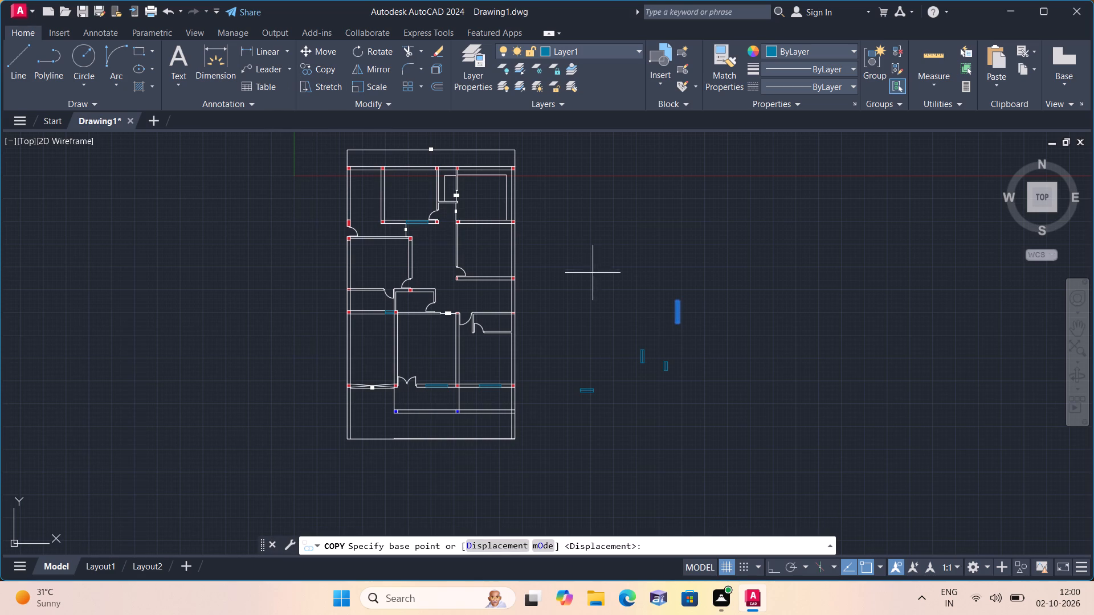
scroll(678, 312, up, 3)
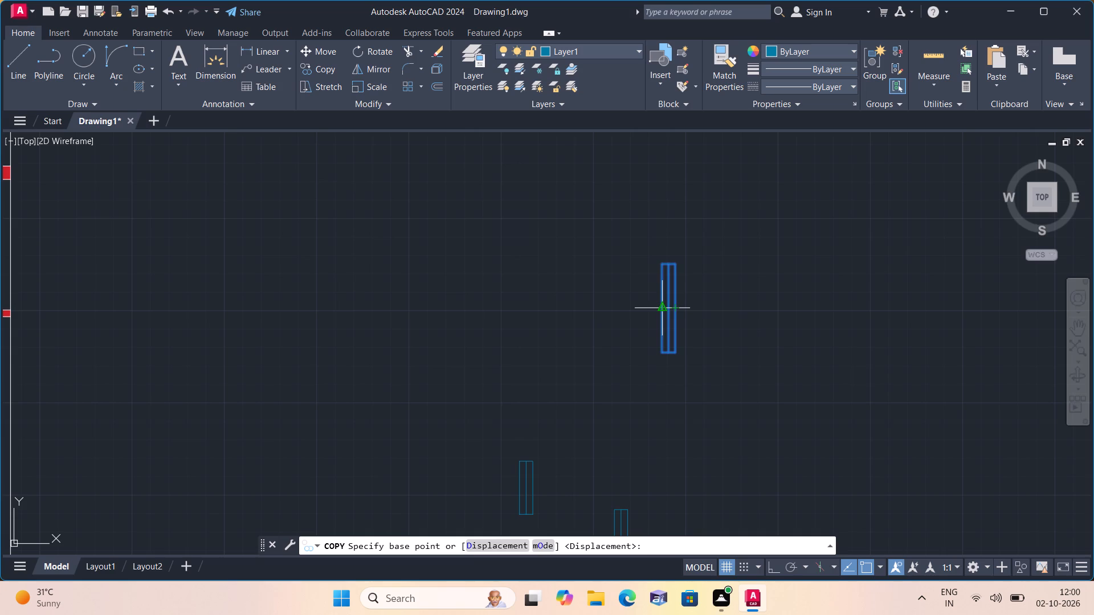
click(663, 309)
scroll(615, 276, down, 2)
middle_drag(586, 274, 827, 422)
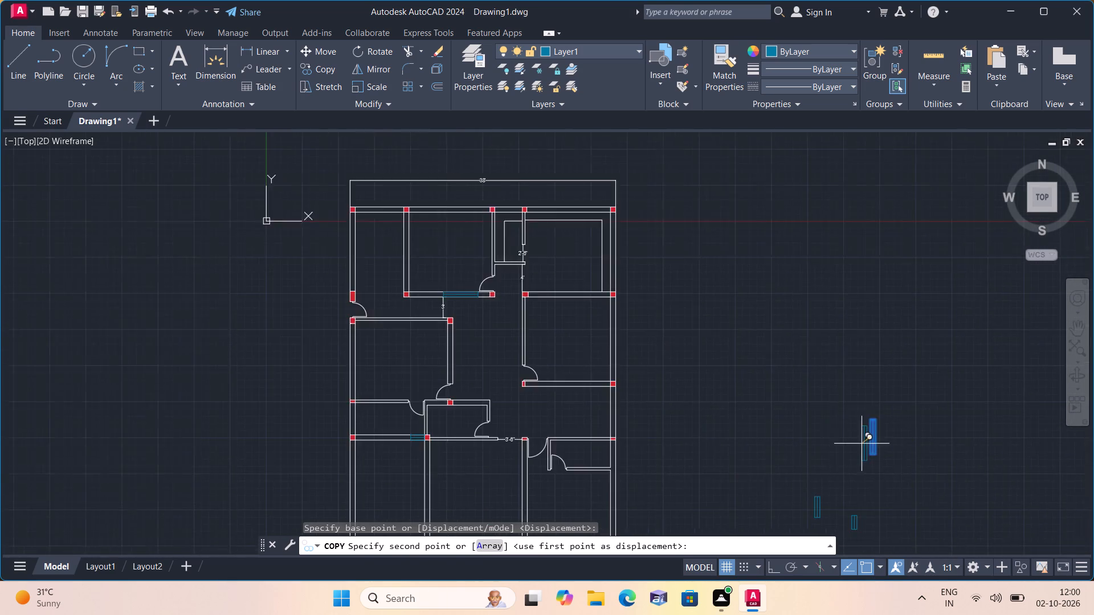
scroll(862, 440, down, 1)
scroll(658, 318, up, 2)
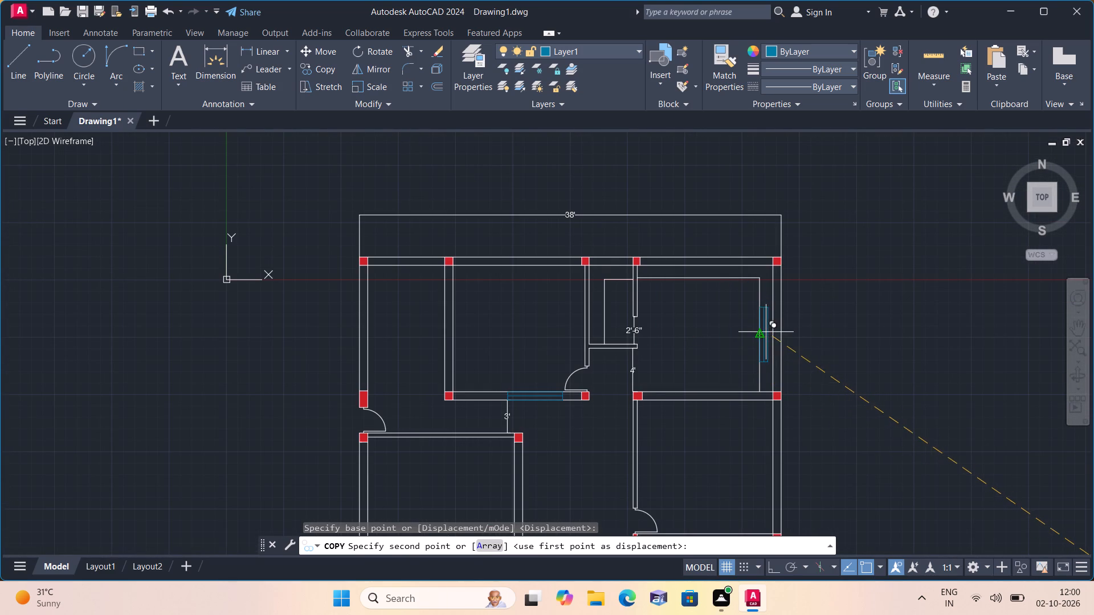
scroll(766, 332, up, 2)
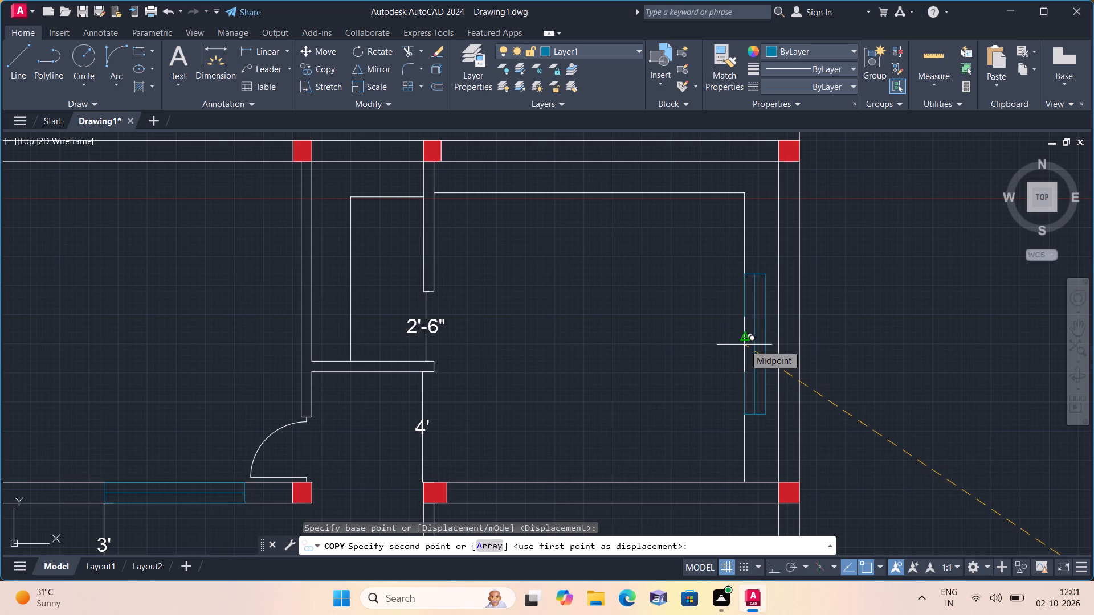
scroll(744, 345, down, 1)
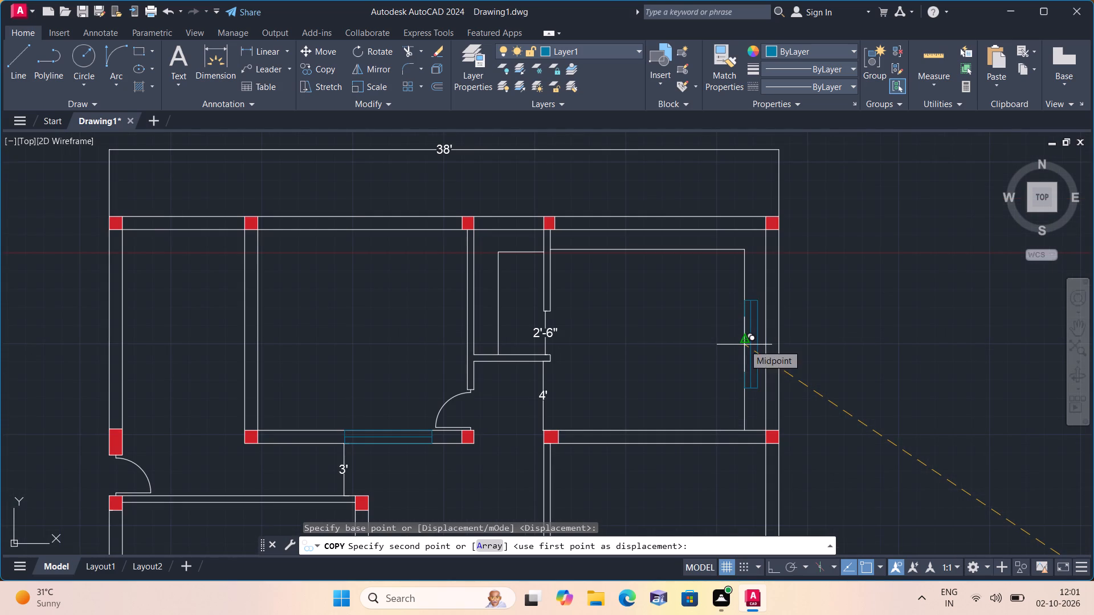
scroll(744, 345, down, 1)
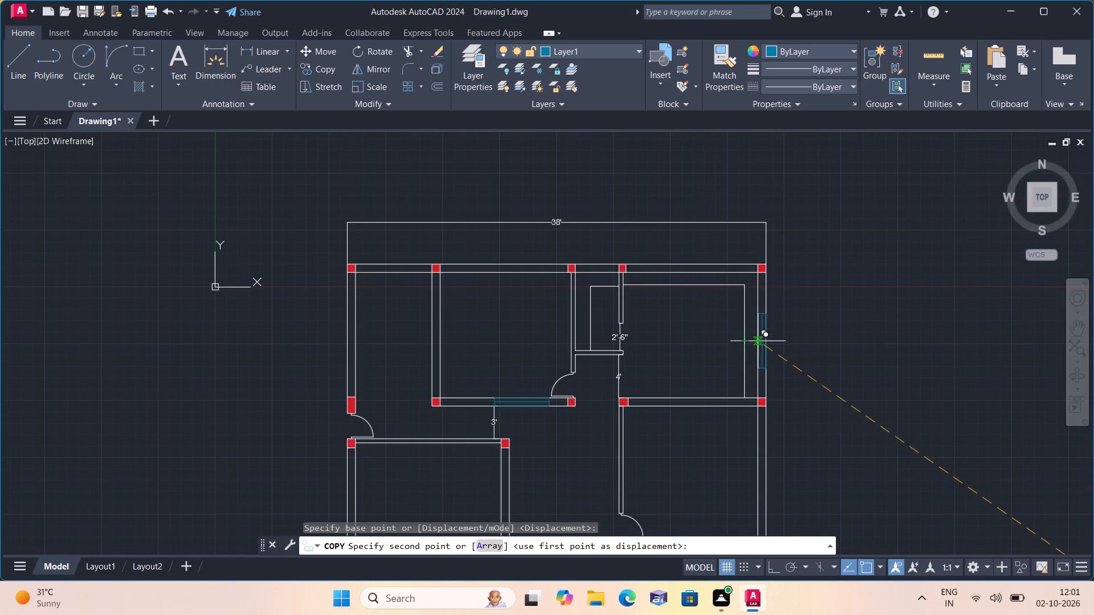
scroll(758, 329, up, 1)
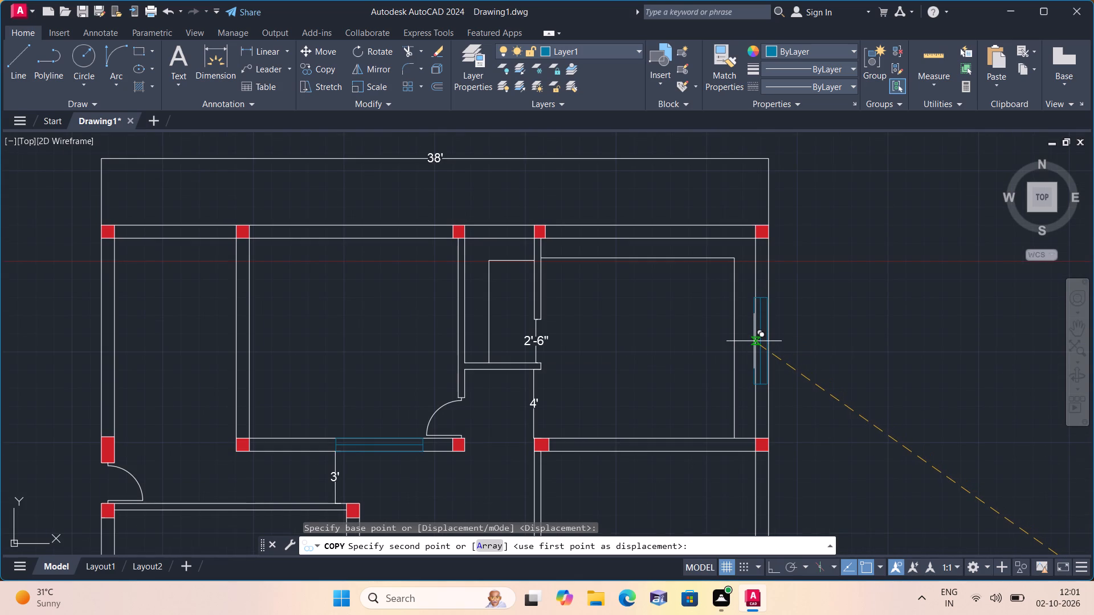
click(756, 340)
Place two more copies of the vertical 5' window in the east outer wall, one in each of the two column bays further south.
scroll(716, 339, down, 3)
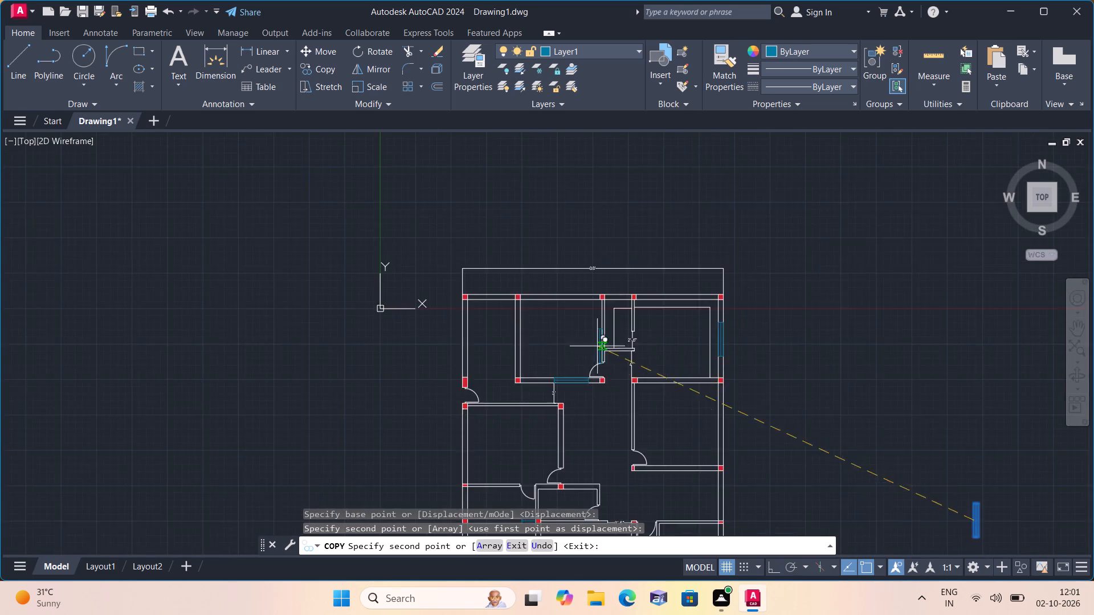
scroll(648, 364, up, 6)
scroll(648, 364, down, 3)
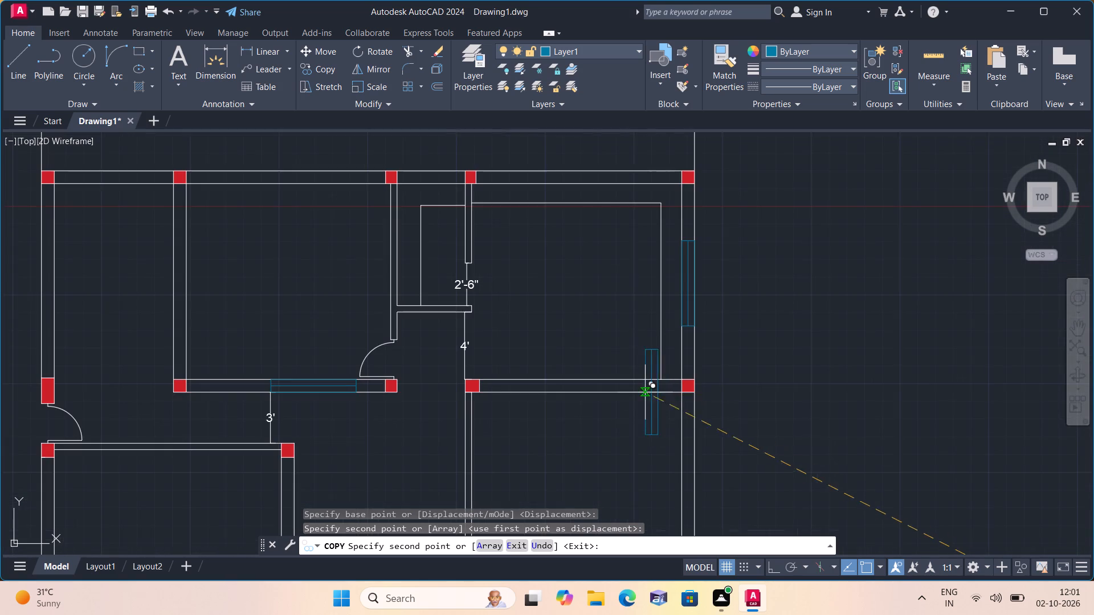
middle_drag(711, 433, 692, 233)
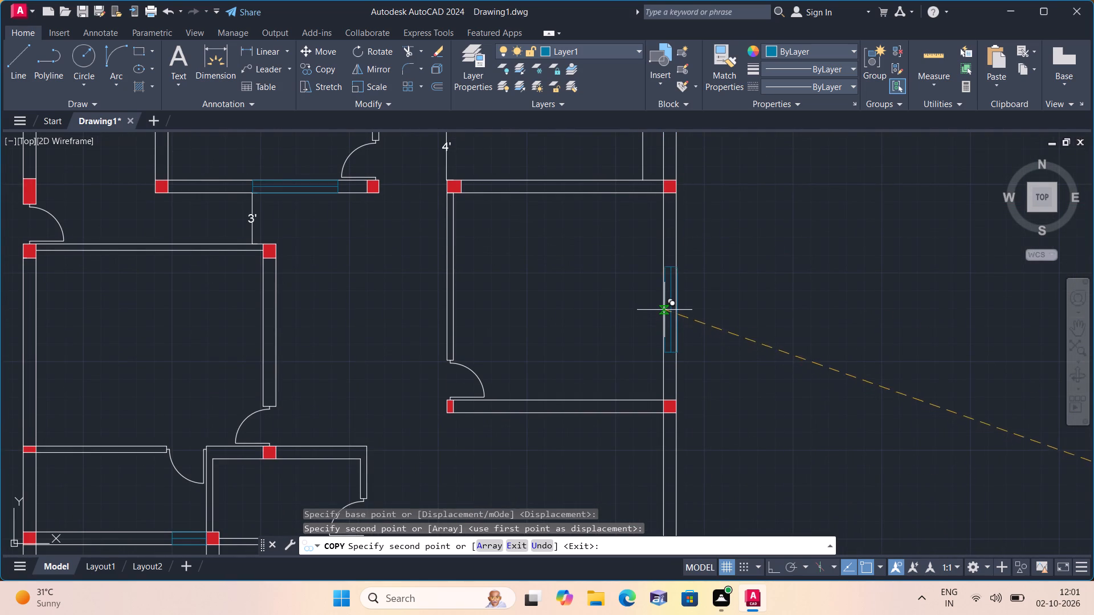
click(663, 297)
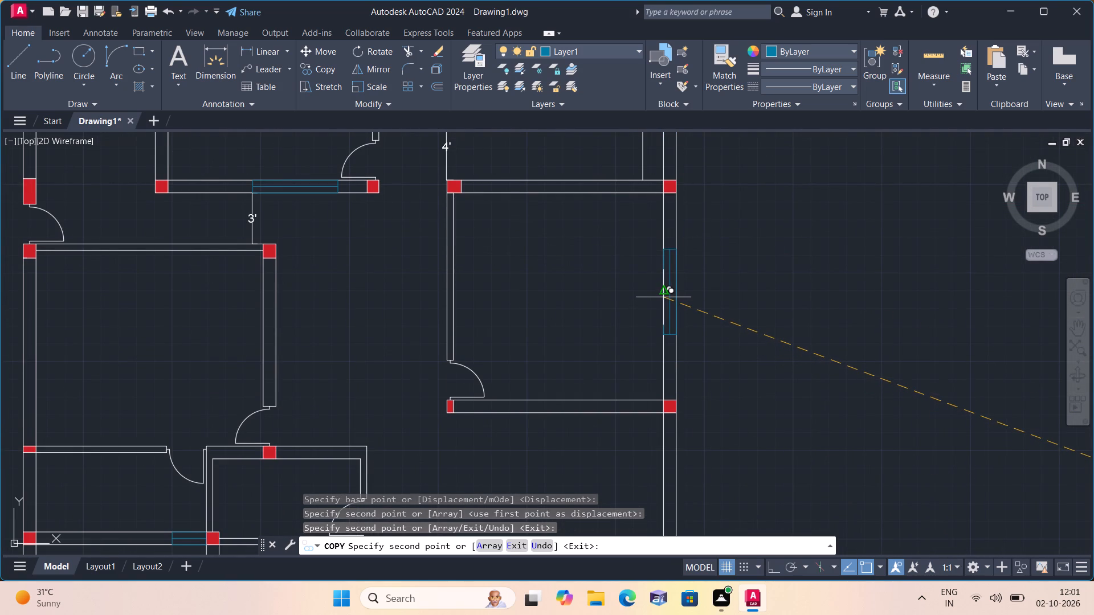
scroll(663, 297, down, 3)
middle_drag(721, 356, 689, 277)
scroll(629, 277, up, 2)
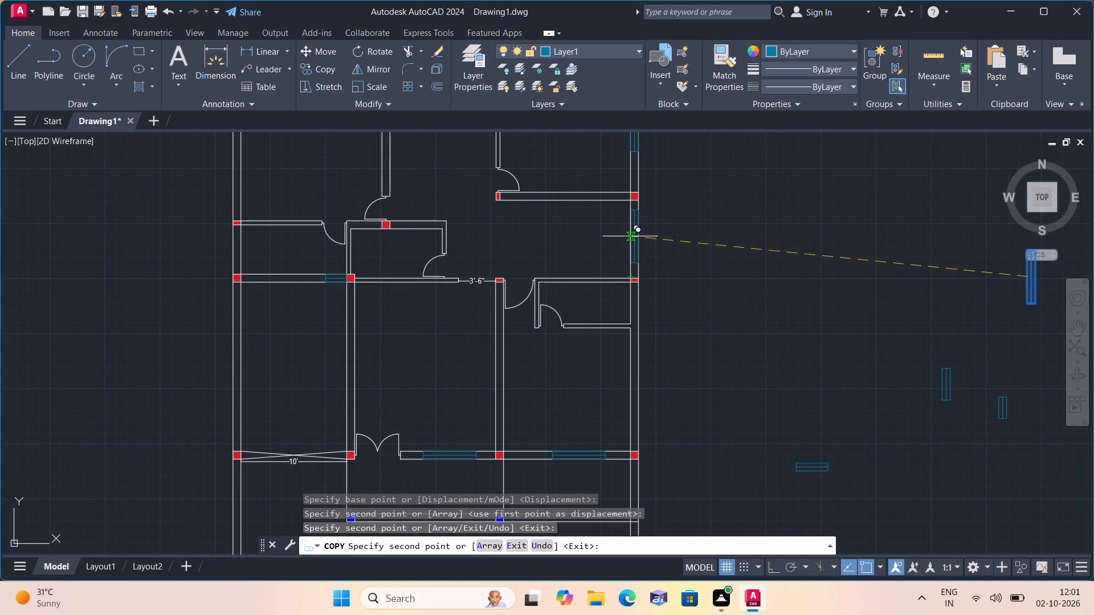
click(630, 236)
Place vertical 5' window copies in the west outer wall, one north and one south of the entrance door, and end the Copy command.
scroll(662, 273, down, 2)
middle_drag(670, 300, 667, 297)
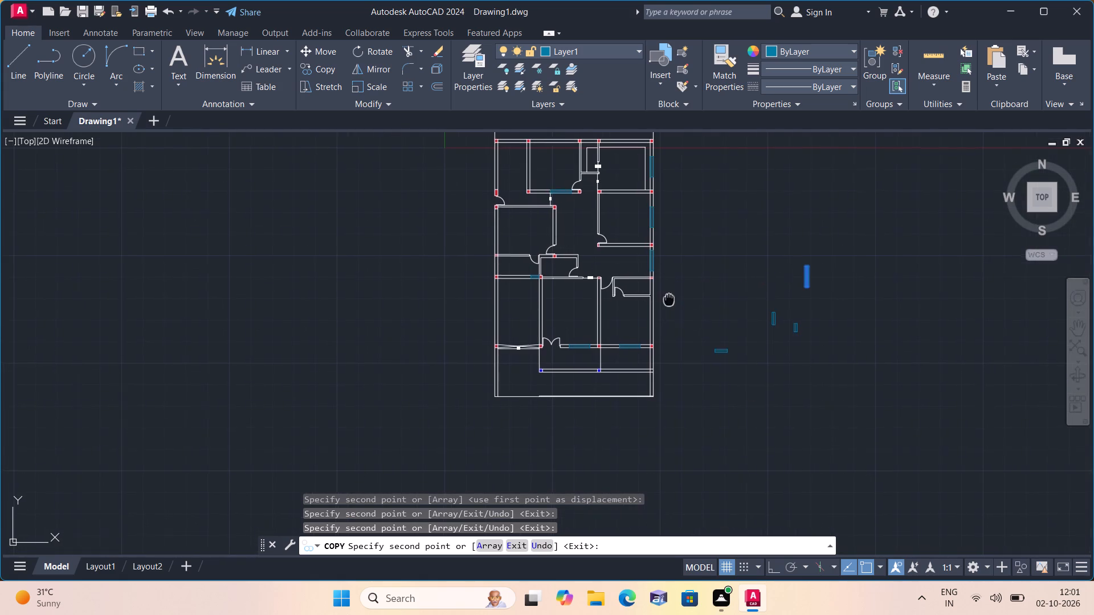
middle_drag(667, 297, 643, 244)
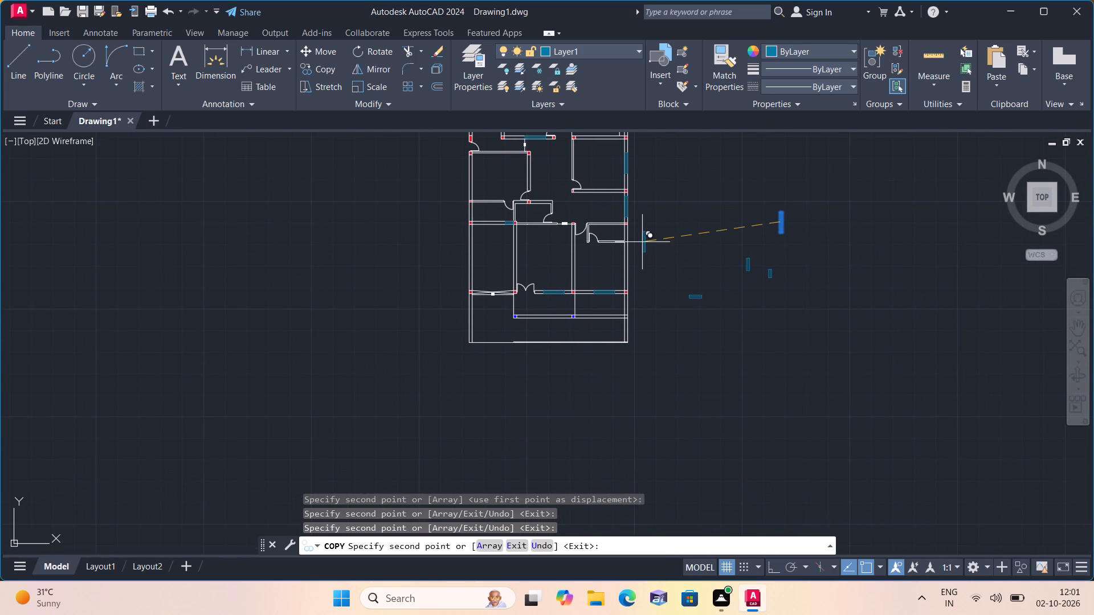
scroll(590, 261, down, 1)
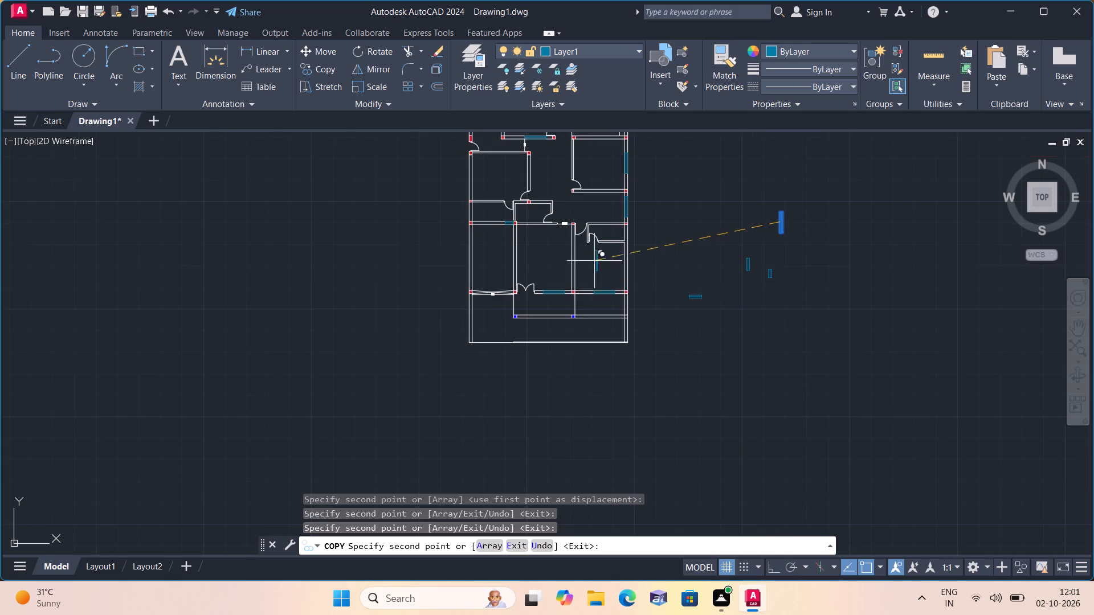
middle_drag(505, 219, 528, 305)
scroll(536, 272, up, 1)
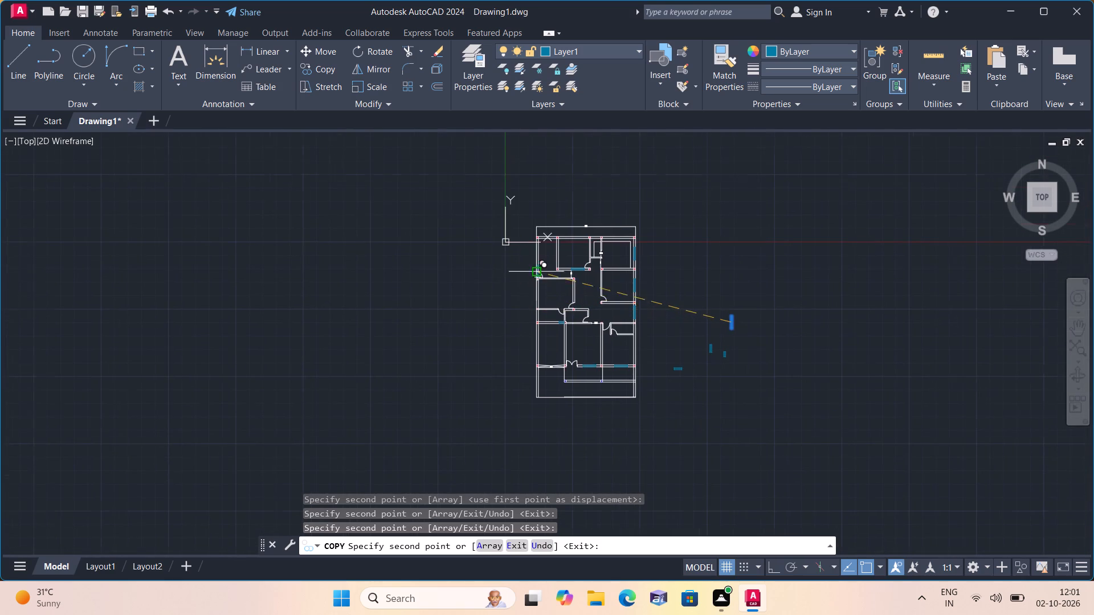
scroll(536, 272, up, 1)
scroll(532, 222, up, 2)
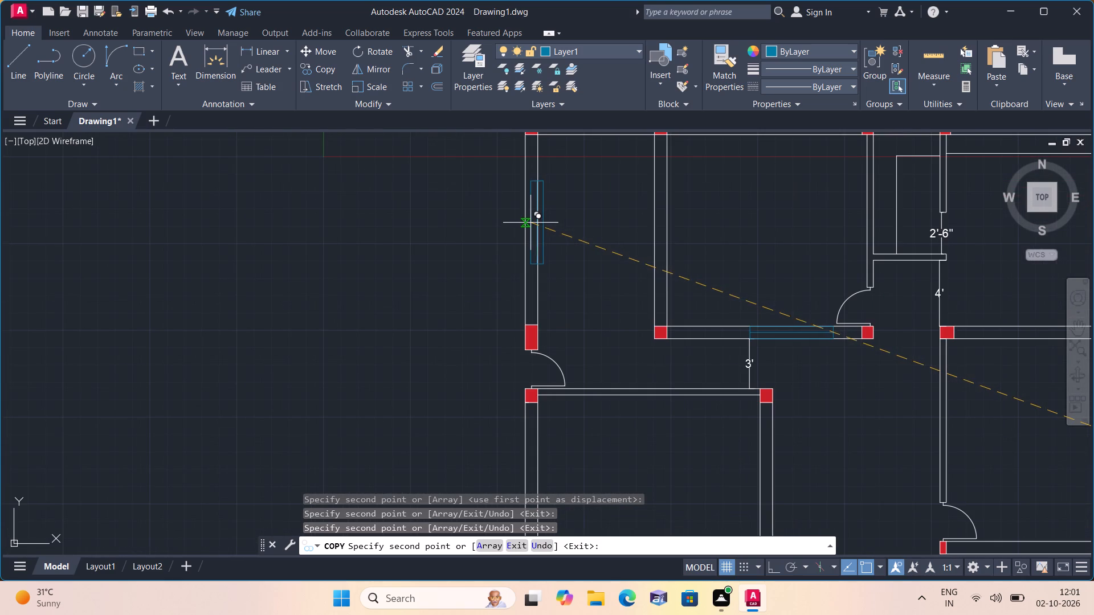
click(523, 237)
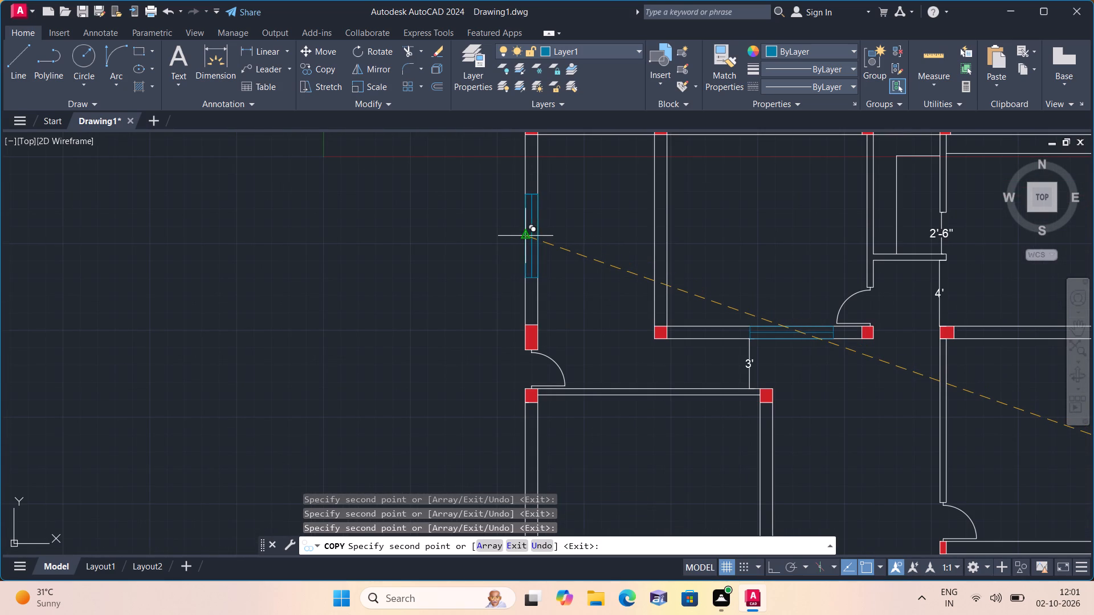
middle_drag(537, 451, 508, 274)
scroll(511, 319, down, 1)
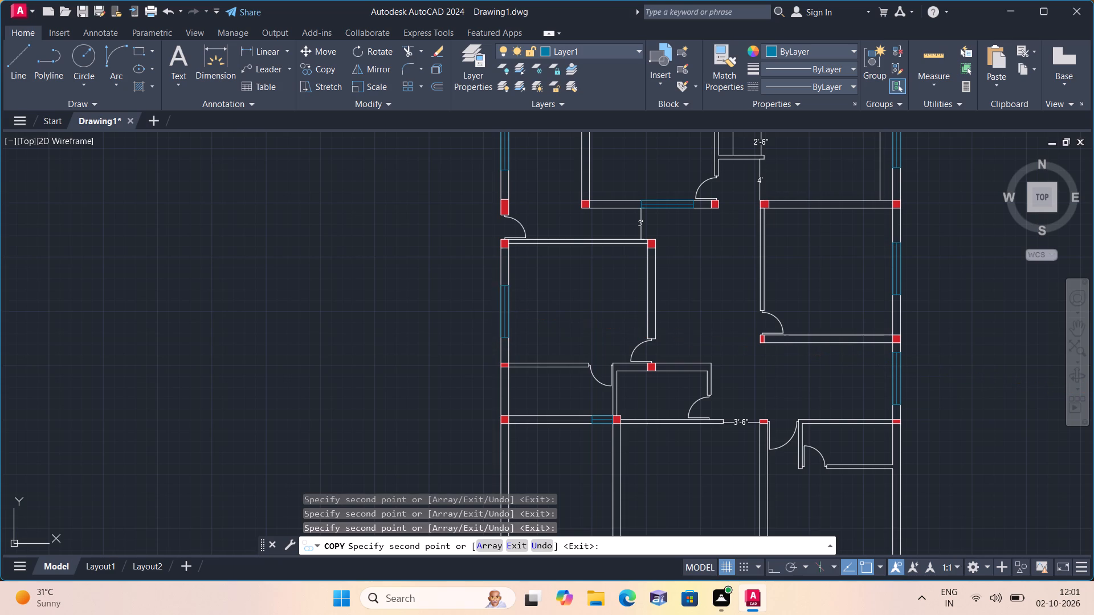
click(500, 311)
scroll(501, 311, down, 1)
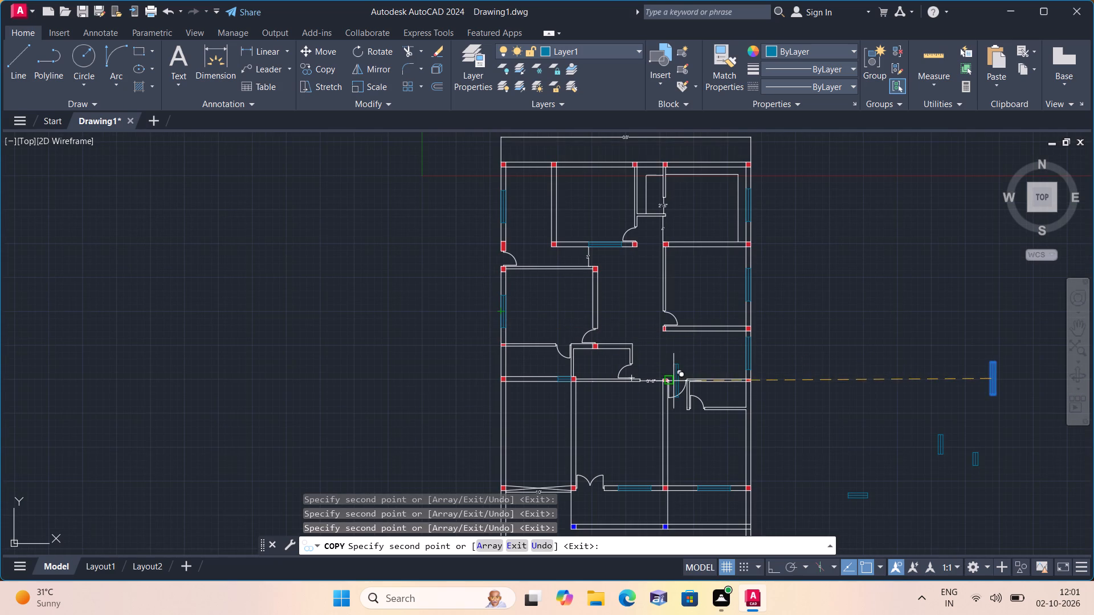
key(Escape)
Move the vertical 2' window symbol by its west-side midpoint into the east outer wall of the small room below the 5' windows.
scroll(789, 415, down, 1)
middle_drag(785, 412, 744, 354)
scroll(858, 395, up, 1)
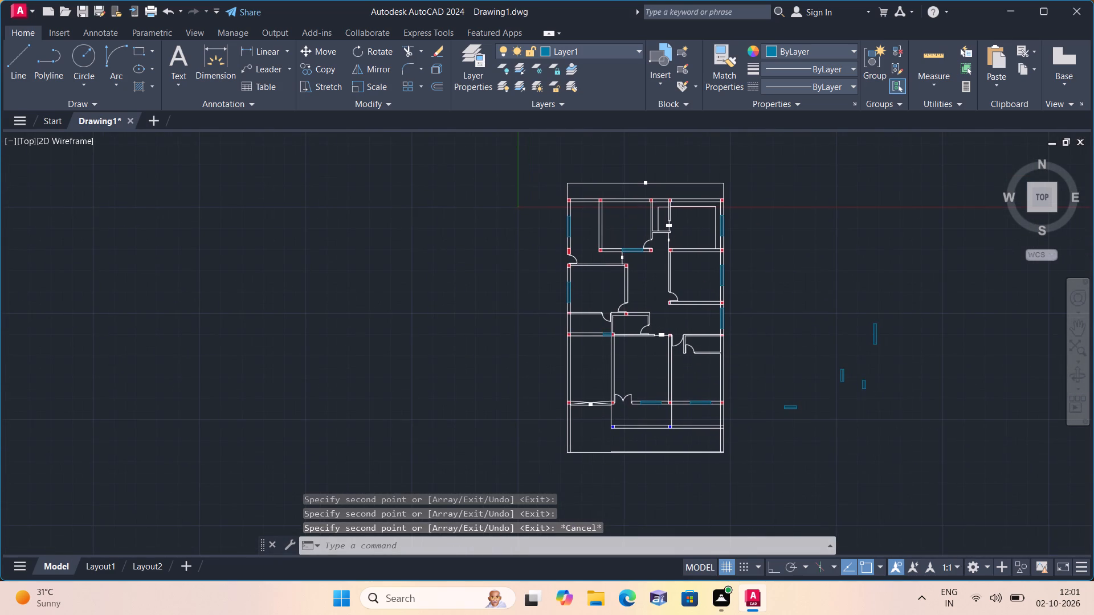
drag(886, 401, 879, 391)
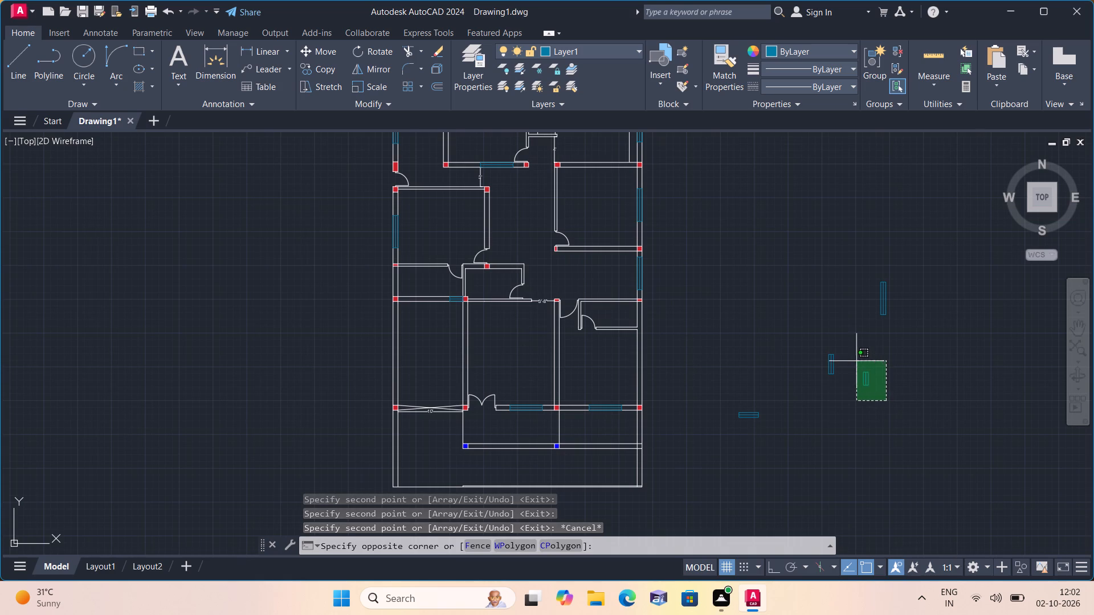
click(852, 360)
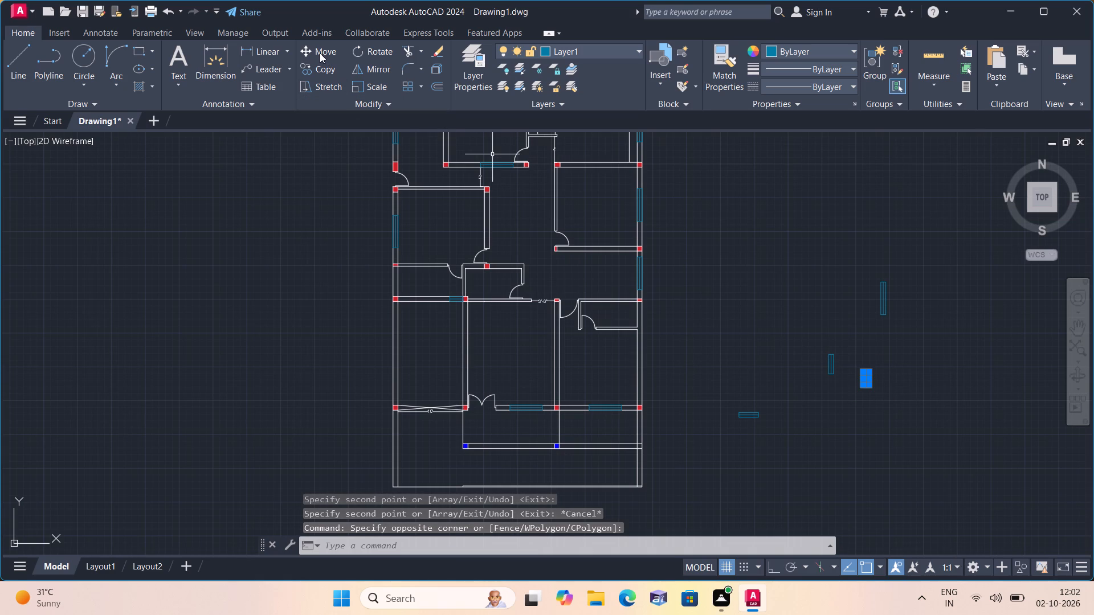
click(320, 53)
scroll(872, 395, up, 1)
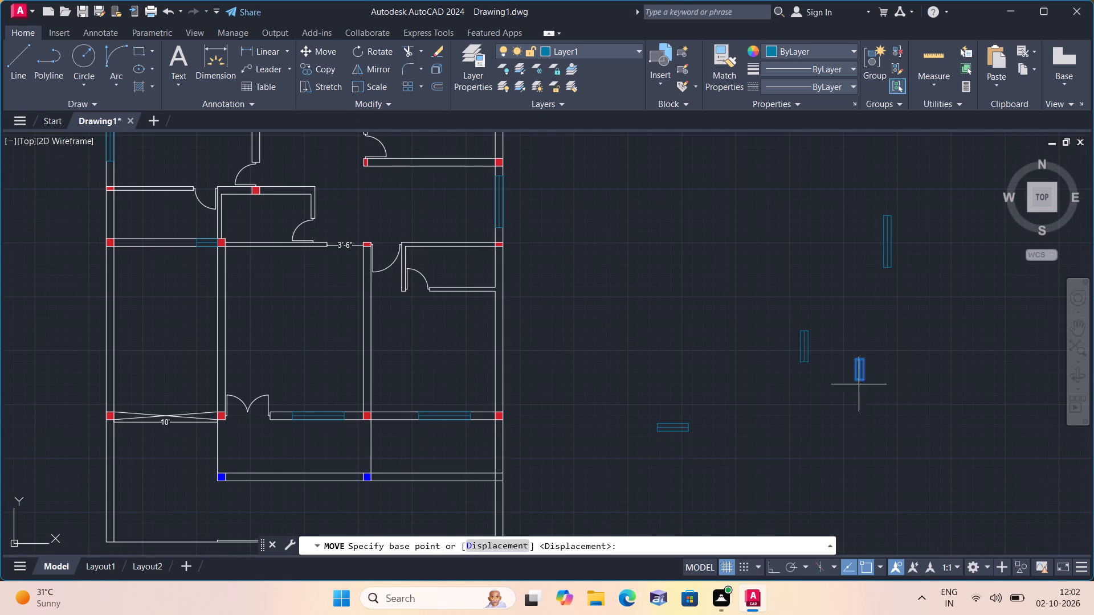
click(854, 370)
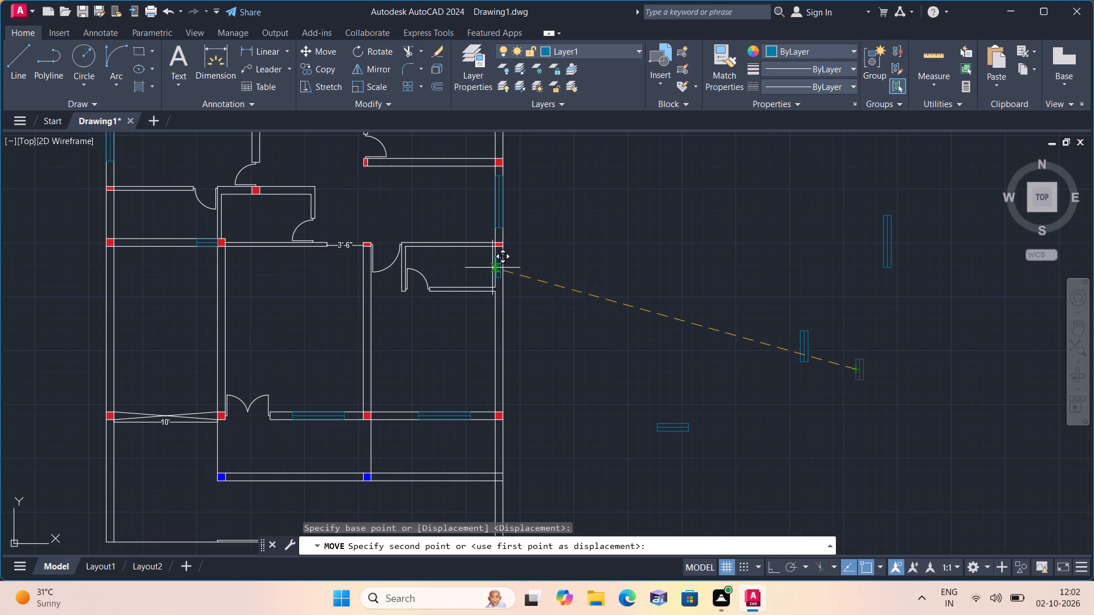
scroll(492, 268, up, 3)
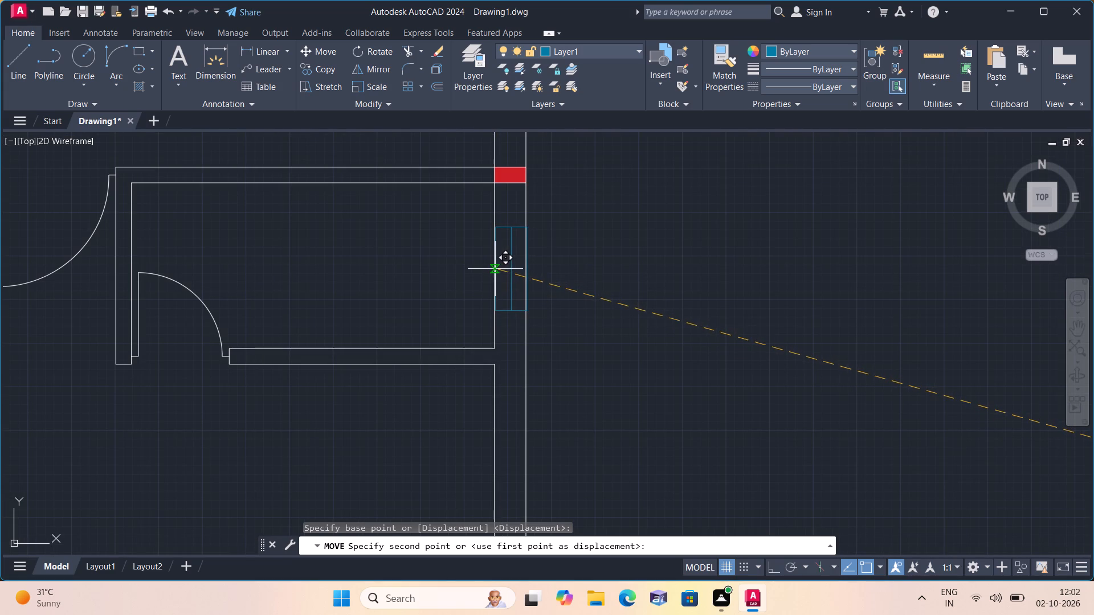
click(495, 269)
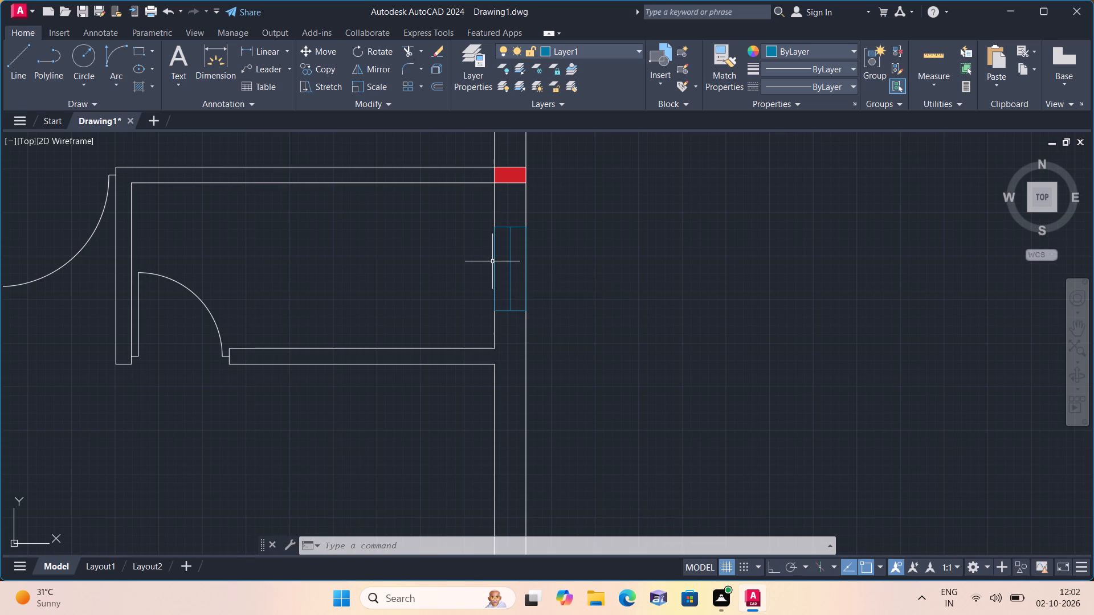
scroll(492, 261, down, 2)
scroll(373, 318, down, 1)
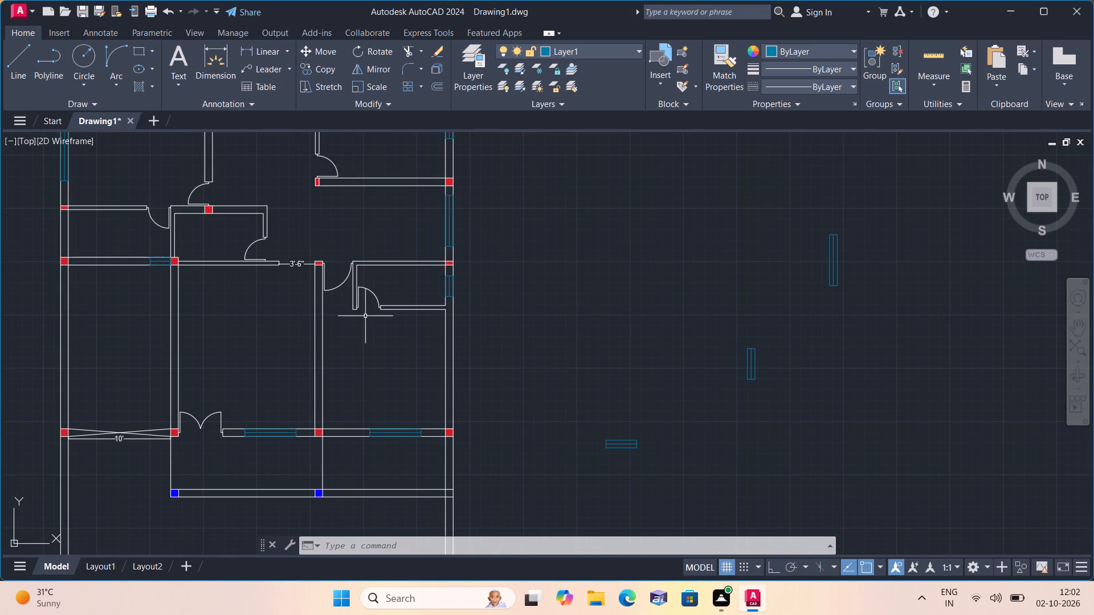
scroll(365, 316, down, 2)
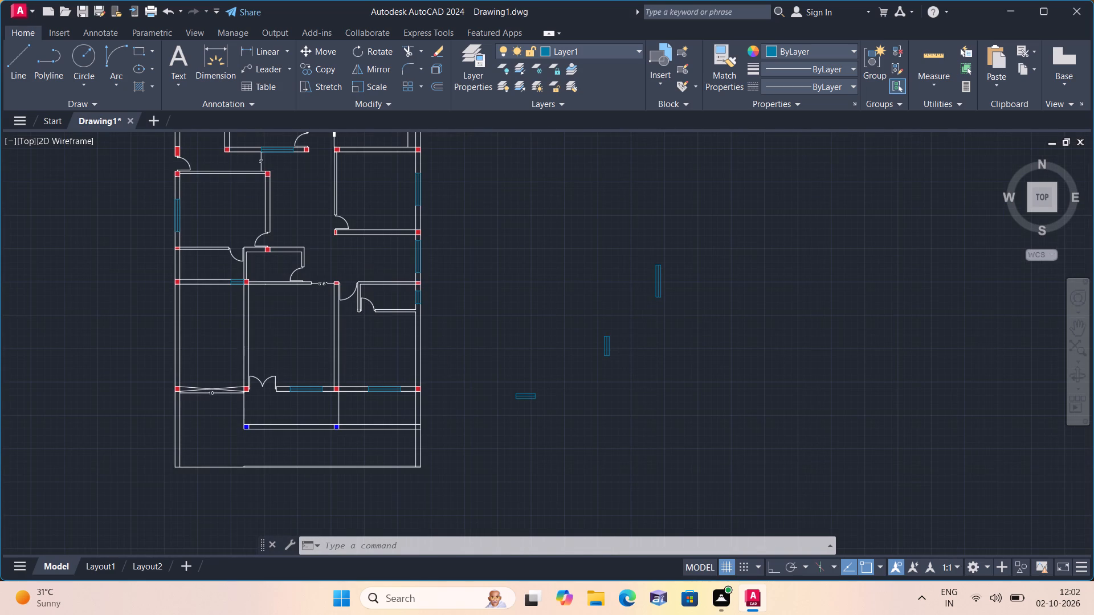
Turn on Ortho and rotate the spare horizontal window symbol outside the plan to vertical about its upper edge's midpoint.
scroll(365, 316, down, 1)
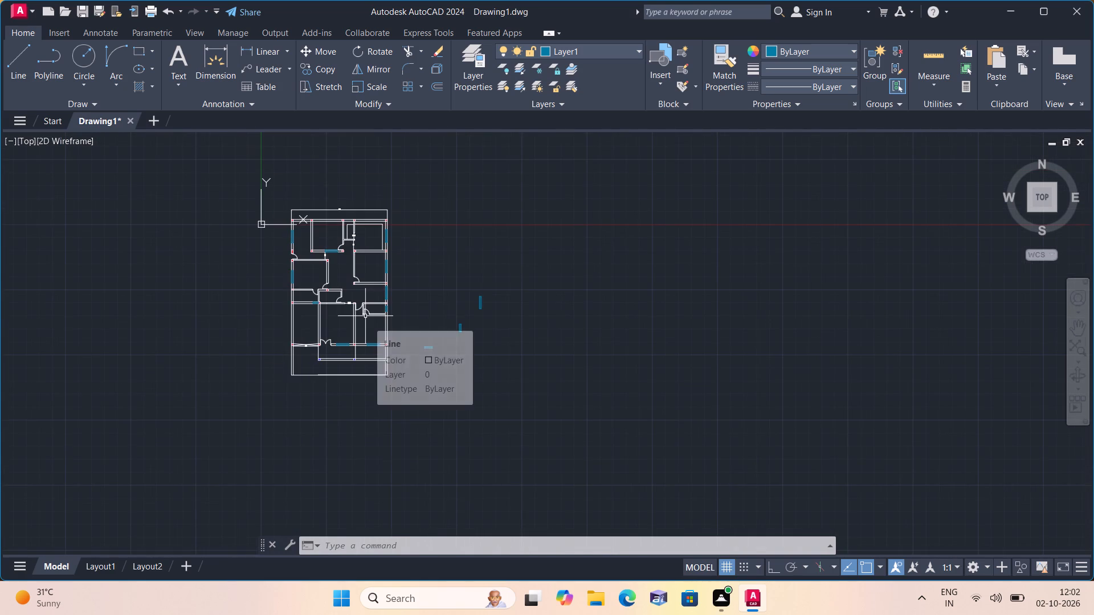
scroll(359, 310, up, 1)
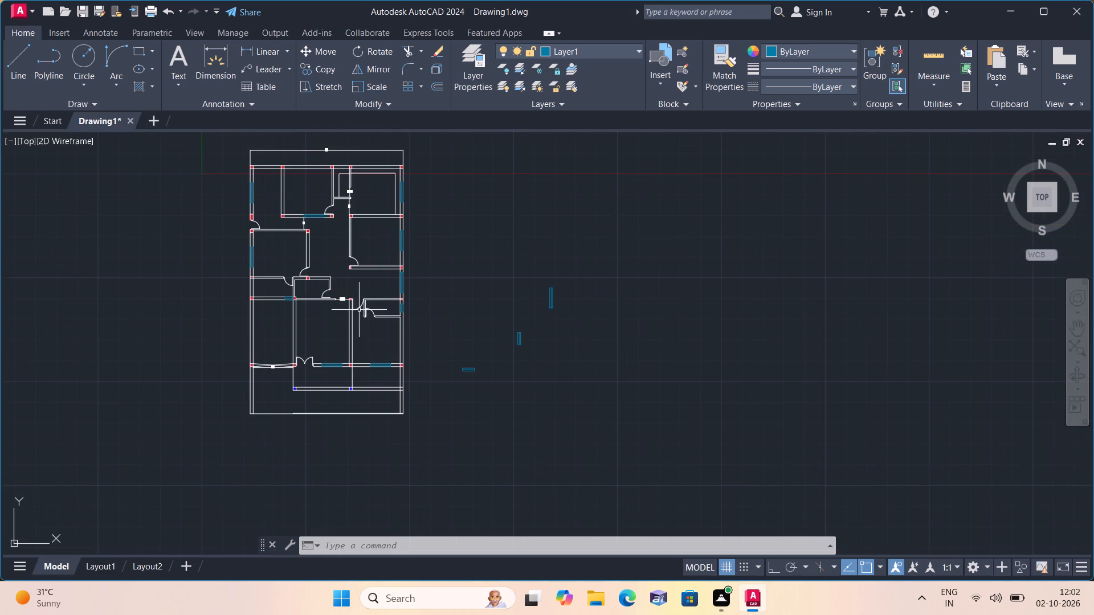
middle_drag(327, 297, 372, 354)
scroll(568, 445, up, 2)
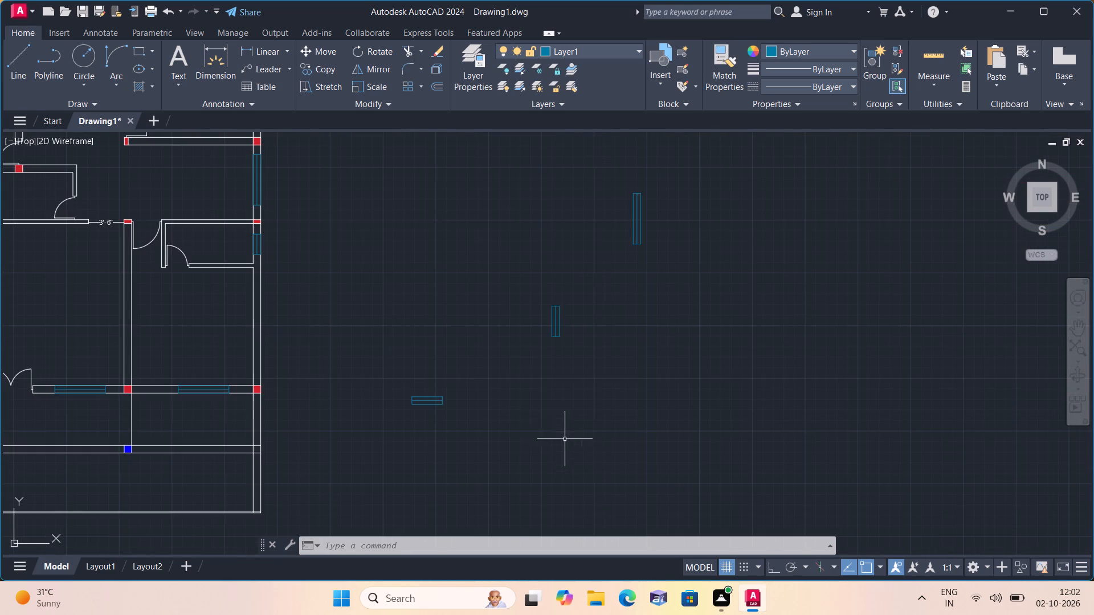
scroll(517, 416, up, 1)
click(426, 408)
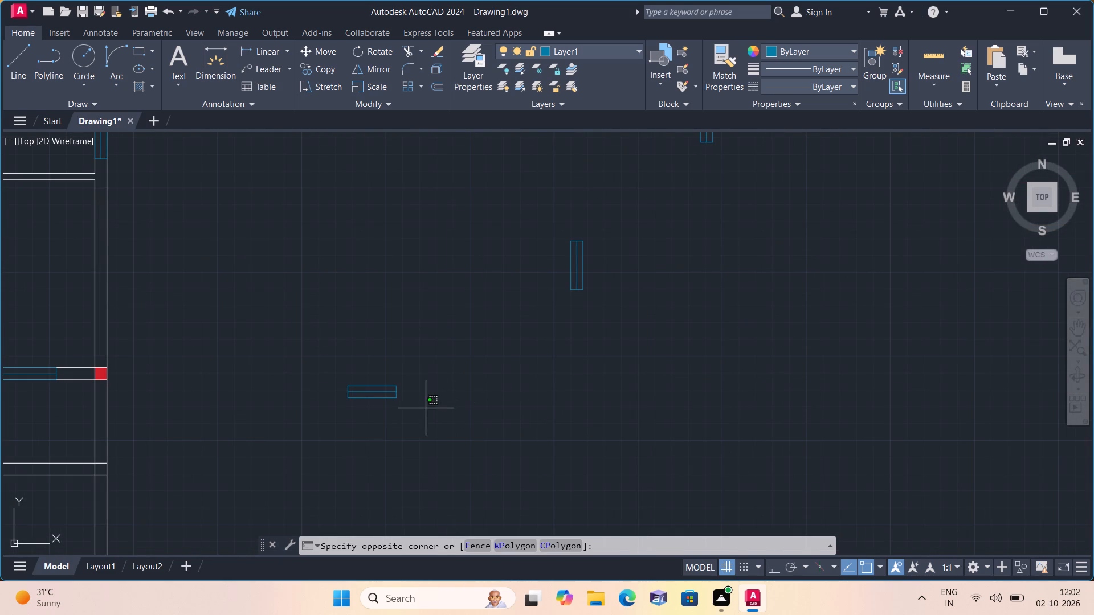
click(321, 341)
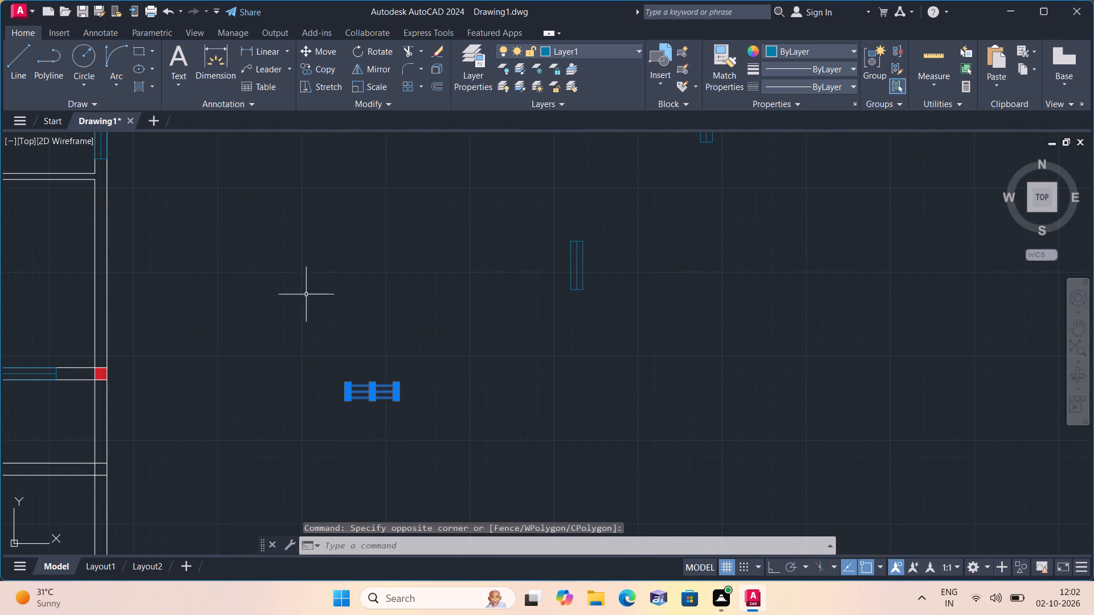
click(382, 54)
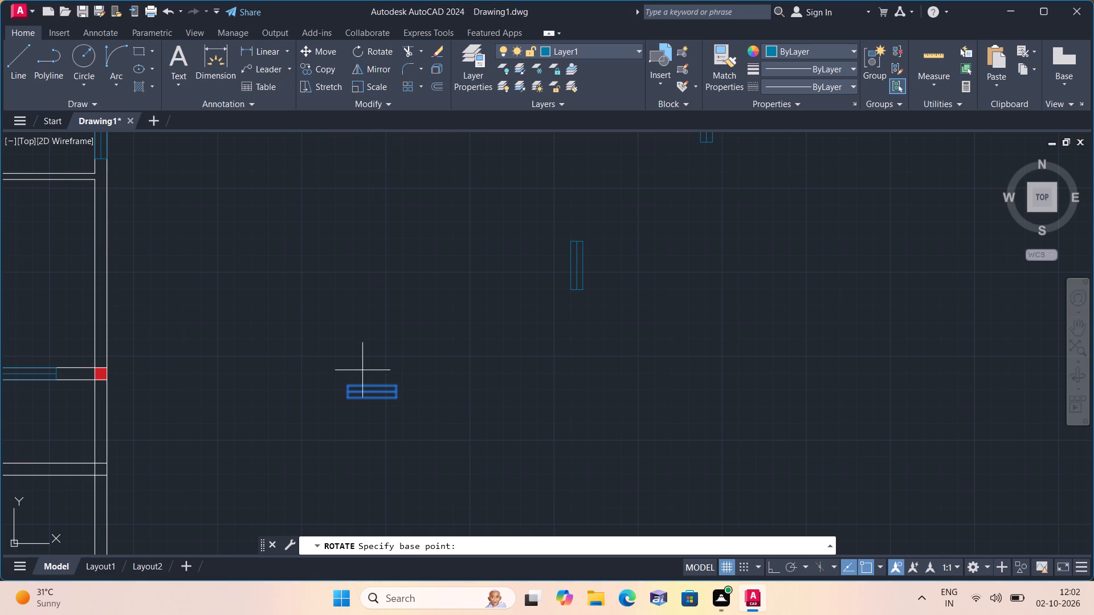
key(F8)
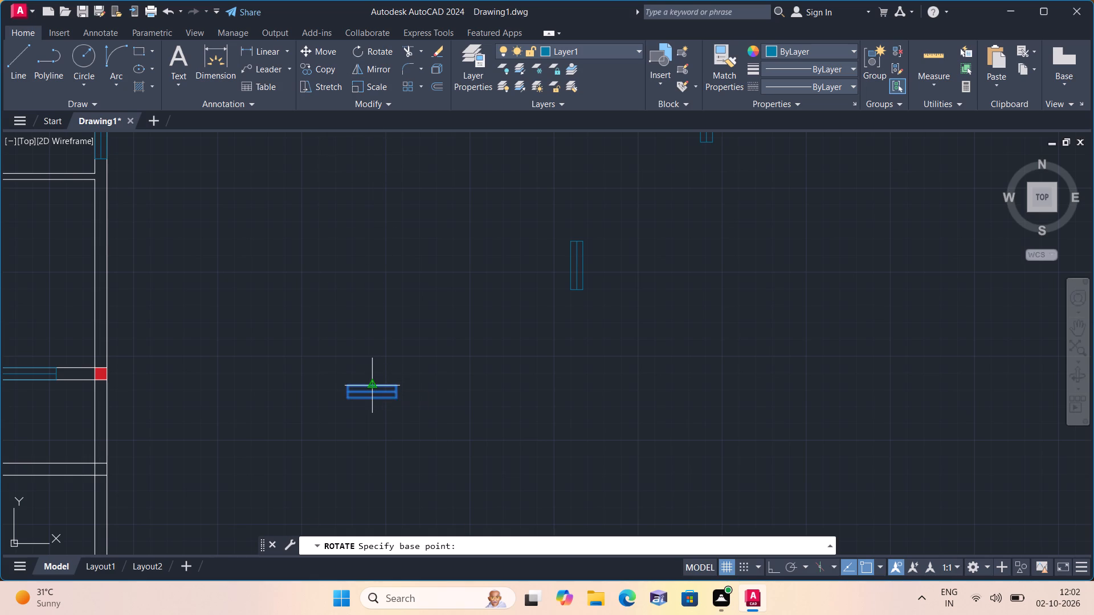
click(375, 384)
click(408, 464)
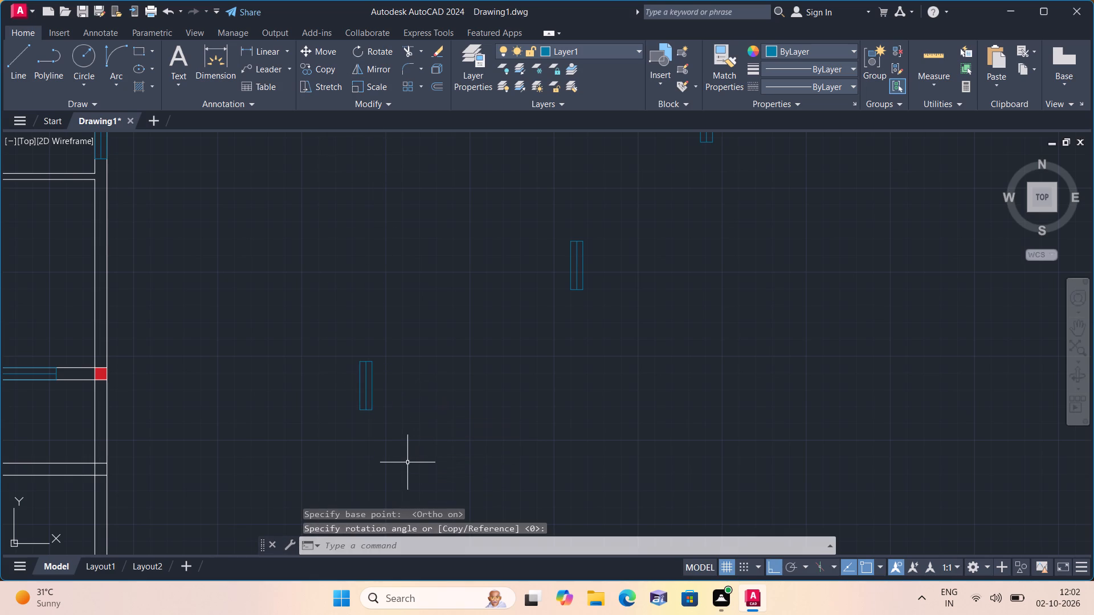
Check the length of the rotated window symbol's west side with a temporary linear dimension.
click(267, 52)
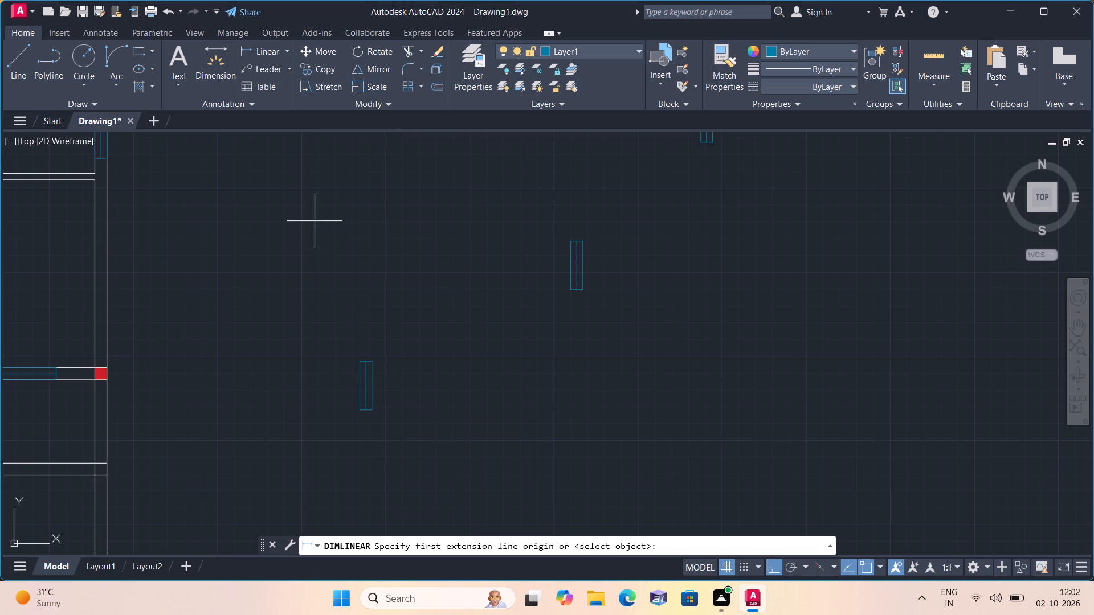
scroll(348, 354, up, 3)
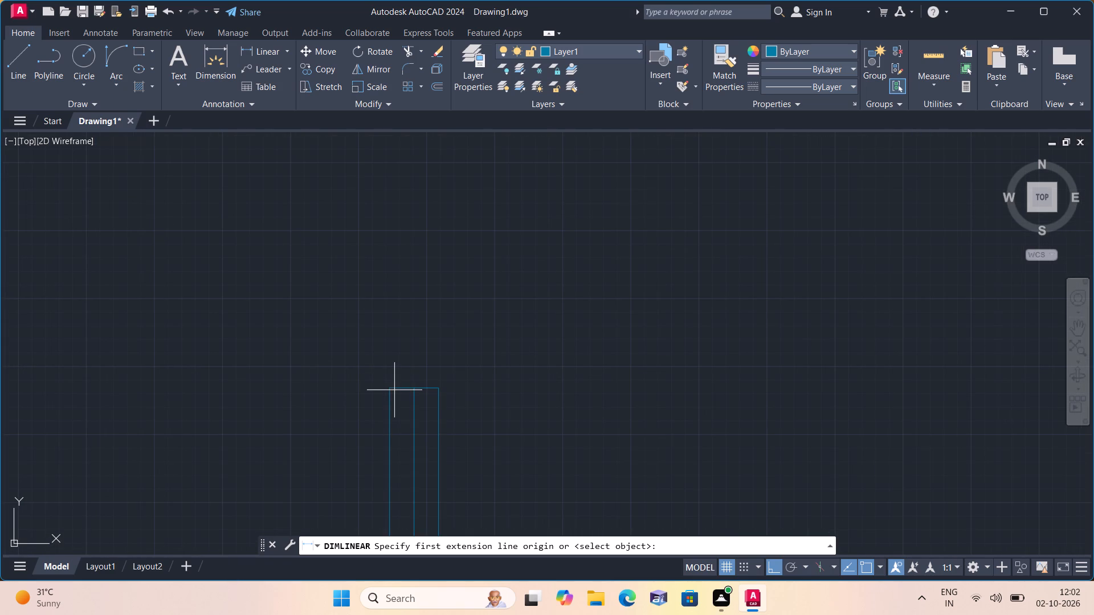
click(394, 390)
middle_drag(375, 361, 373, 327)
scroll(373, 334, down, 1)
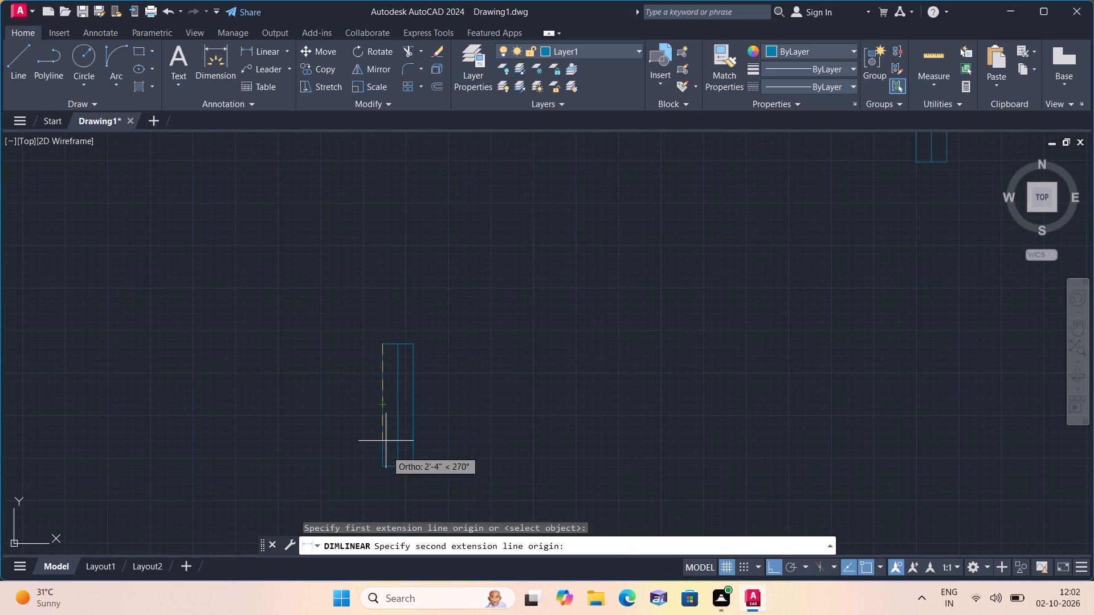
click(385, 471)
scroll(360, 412, up, 5)
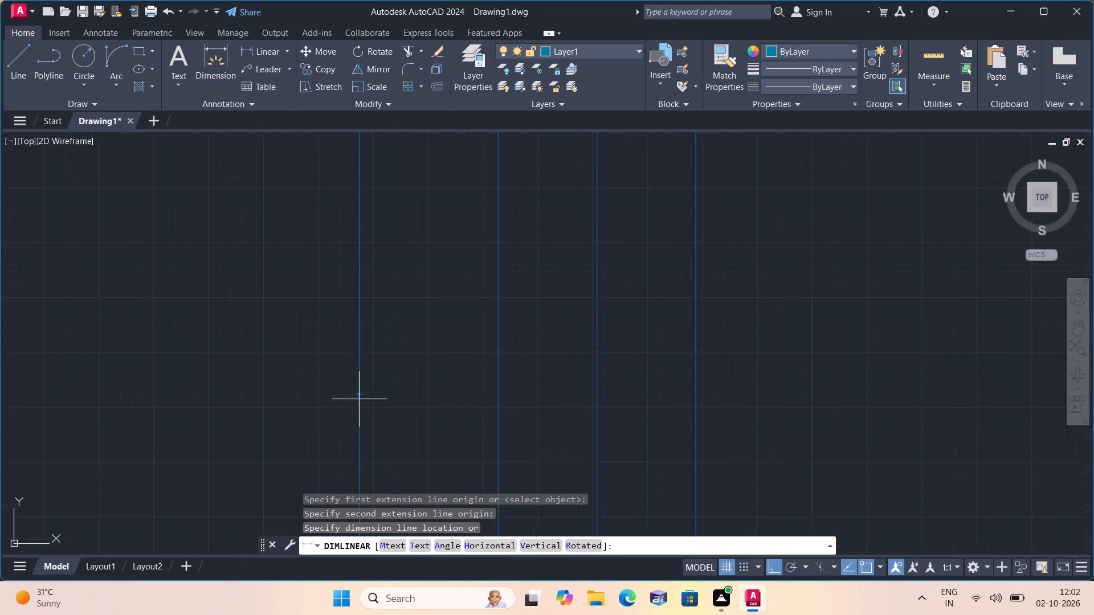
scroll(358, 393, up, 3)
scroll(358, 393, down, 7)
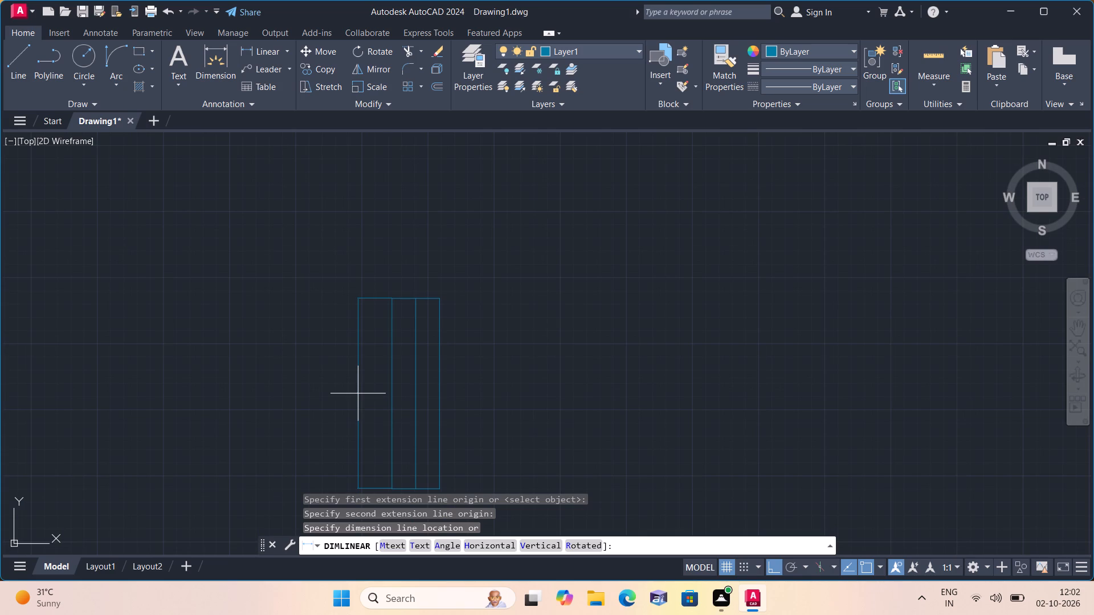
key(Escape)
Delete the three spare vertical window symbols lying east of the floor plan.
scroll(358, 393, down, 4)
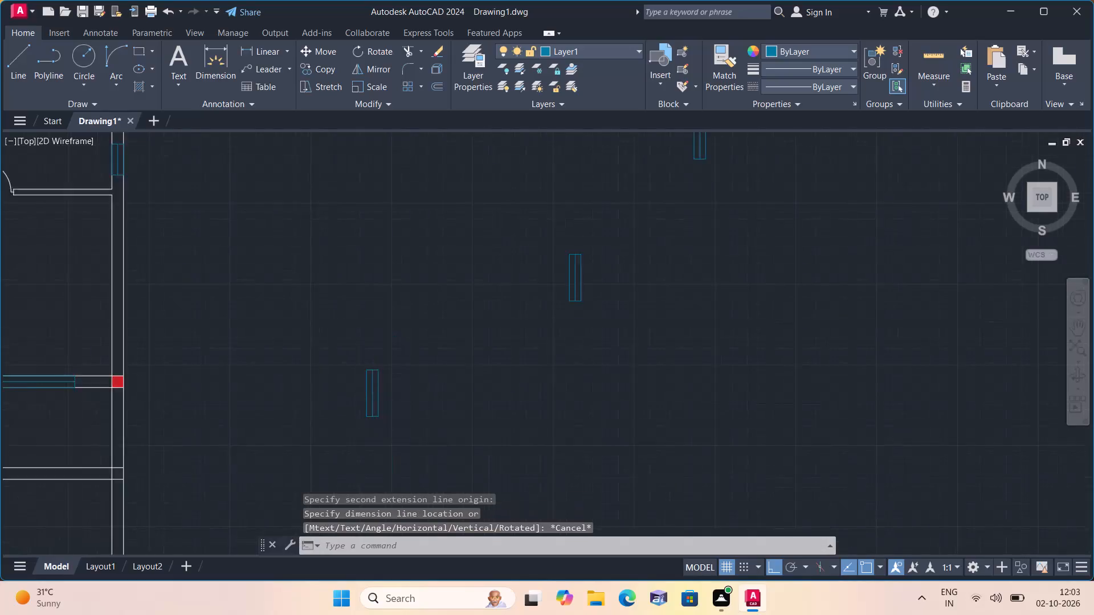
click(348, 375)
click(453, 444)
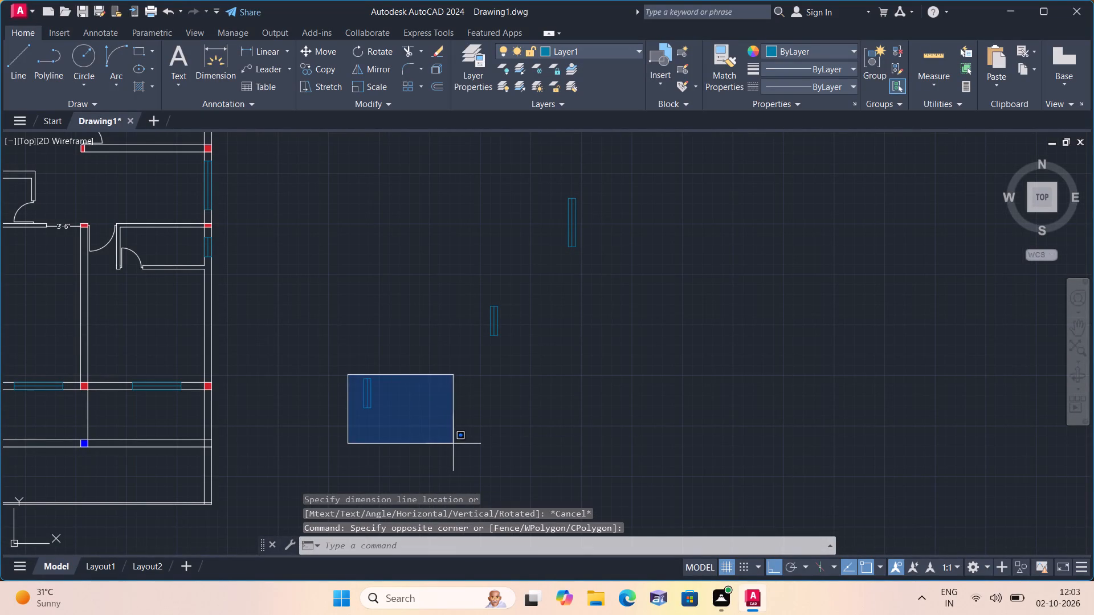
click(405, 305)
click(583, 413)
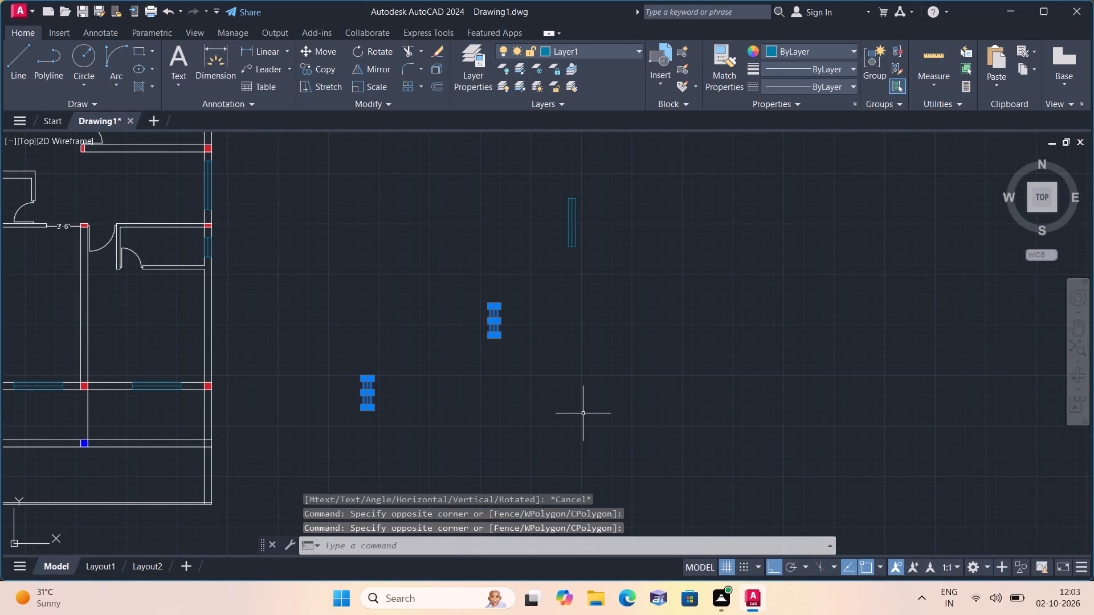
click(533, 163)
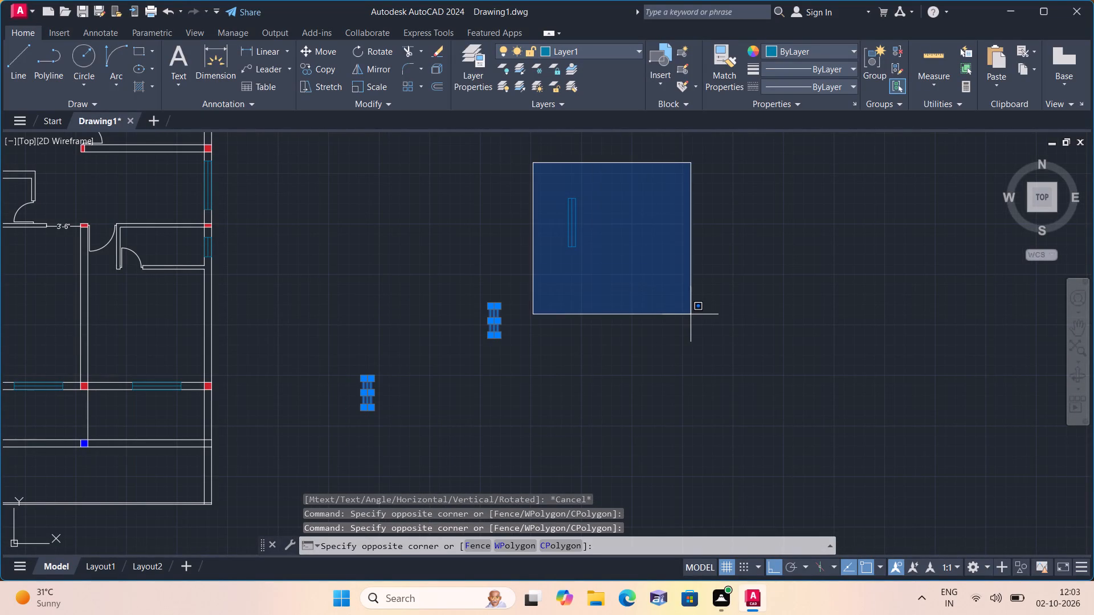
click(692, 315)
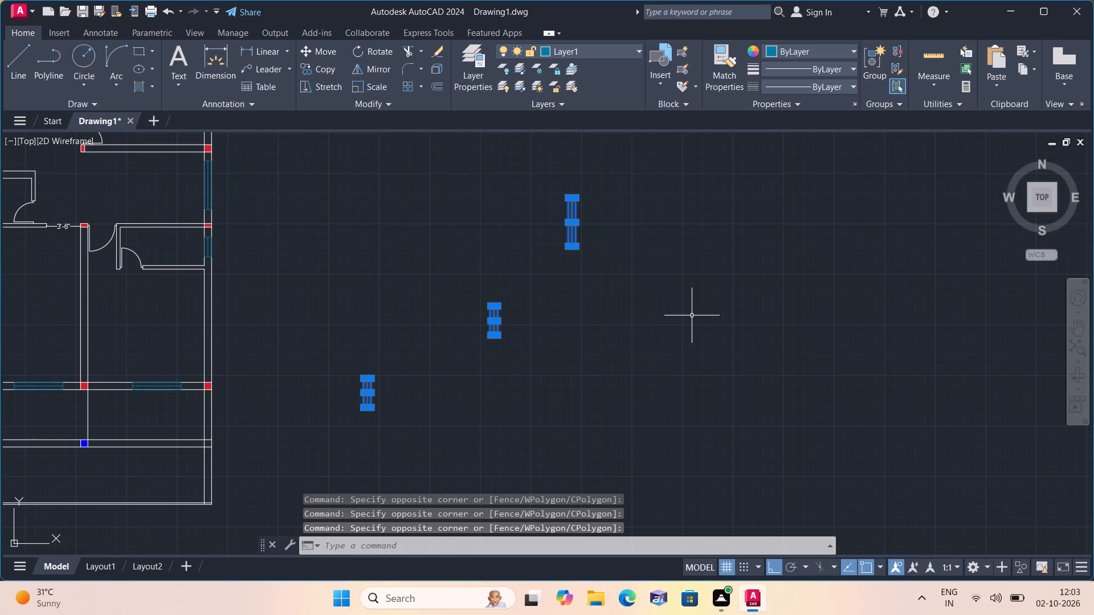
key(Delete)
Make layer 0 the current layer.
scroll(495, 365, down, 1)
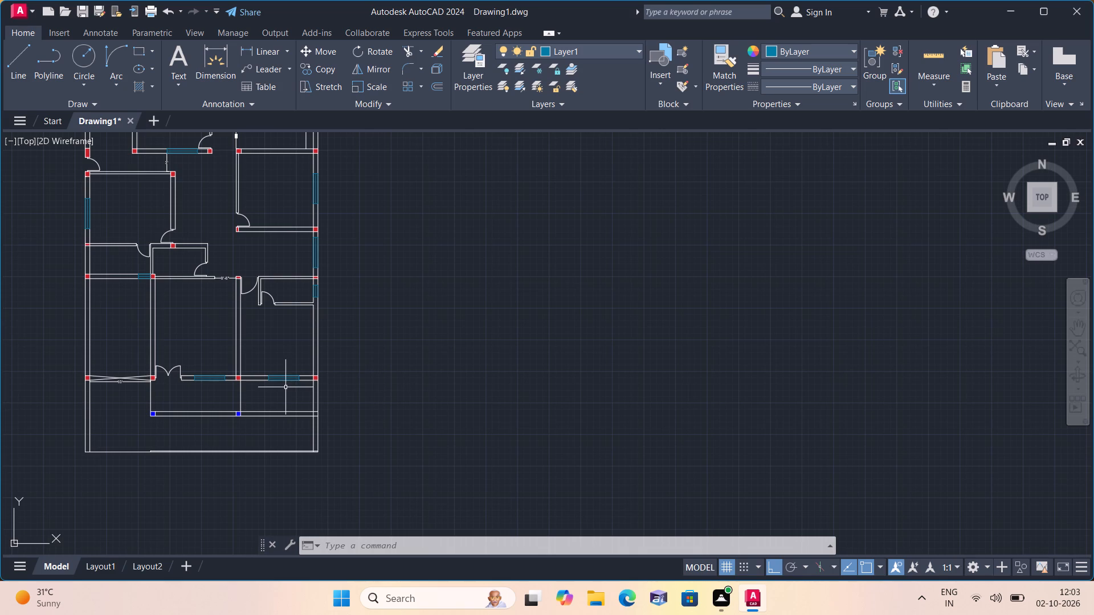
middle_drag(285, 387, 364, 395)
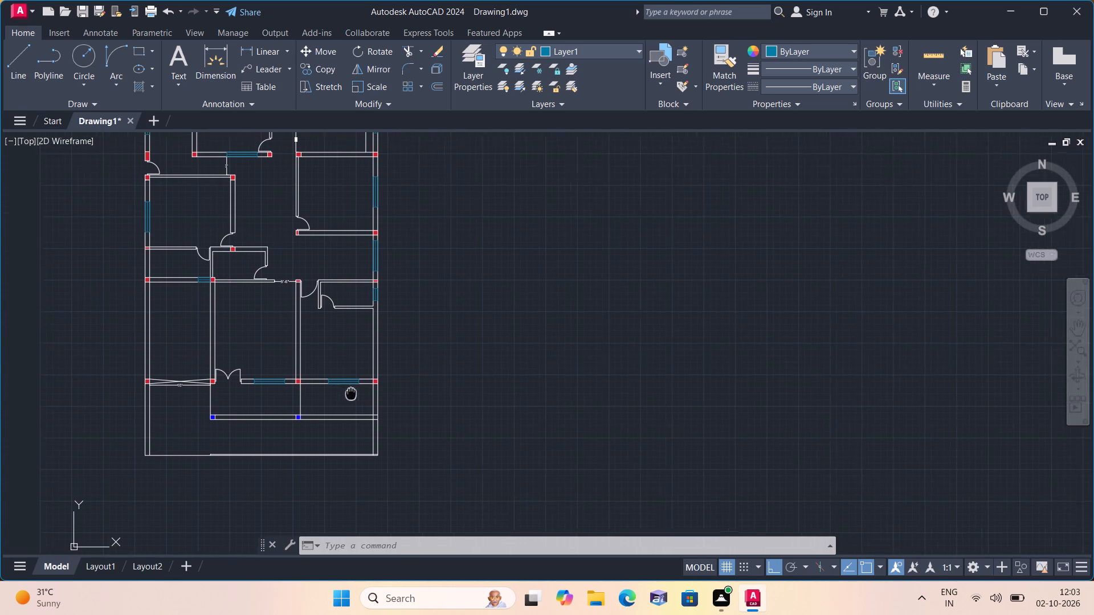
middle_drag(364, 395, 411, 396)
scroll(218, 400, up, 1)
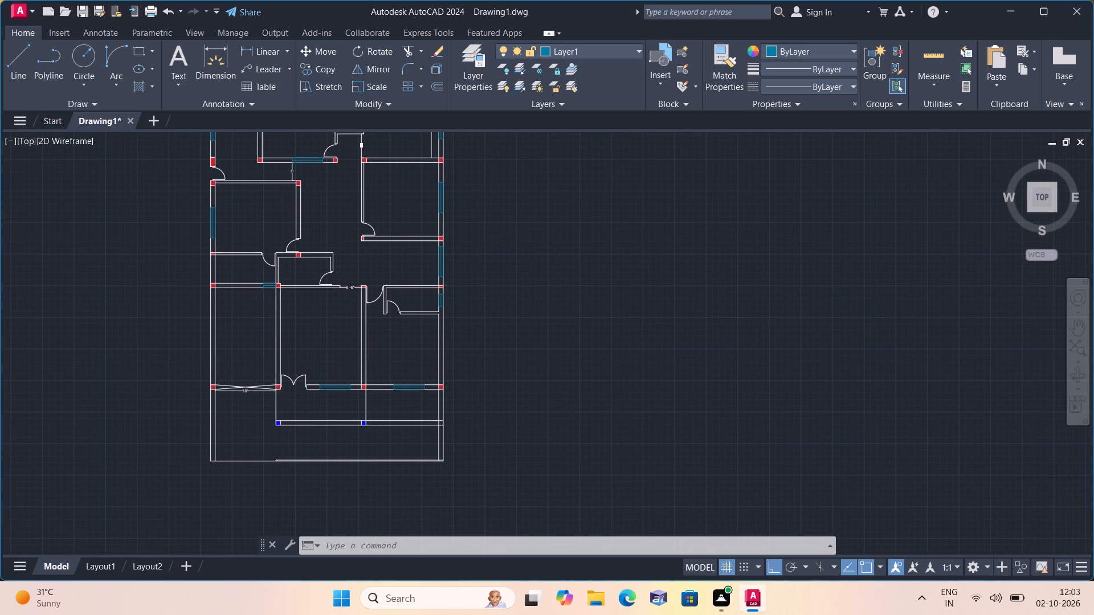
click(607, 47)
click(595, 69)
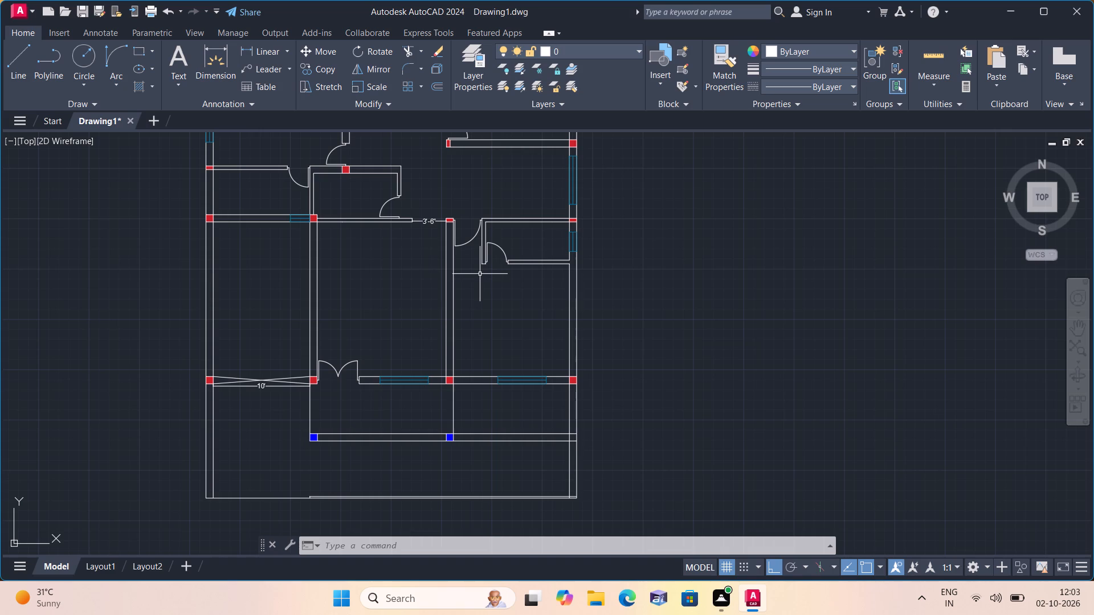
Examine the floor plan's rooms, doors and windows, including the windows in the east outer wall.
scroll(480, 274, down, 1)
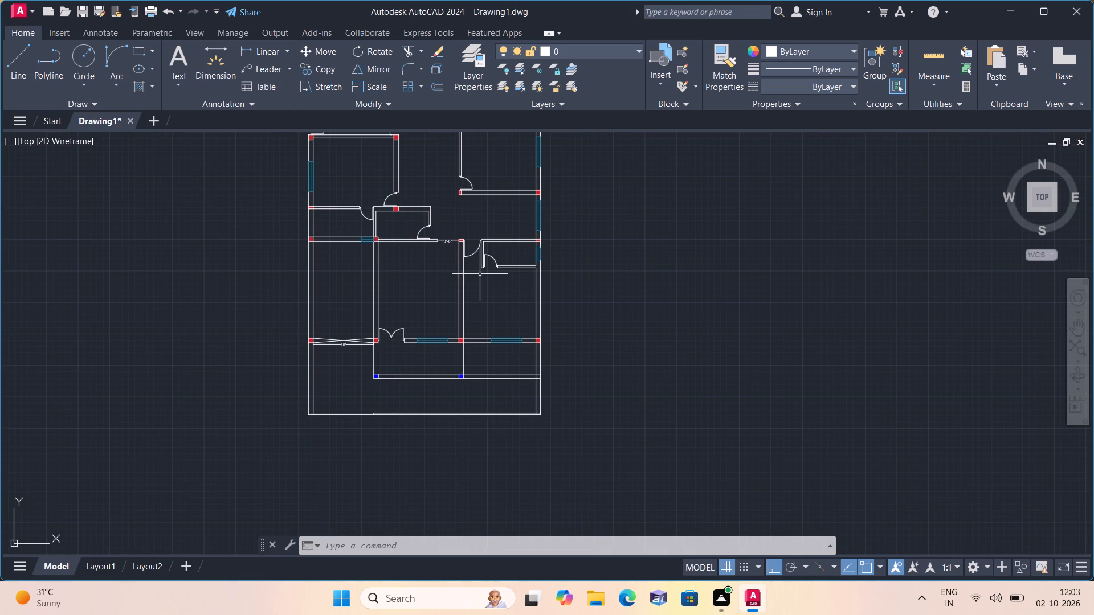
scroll(480, 274, up, 1)
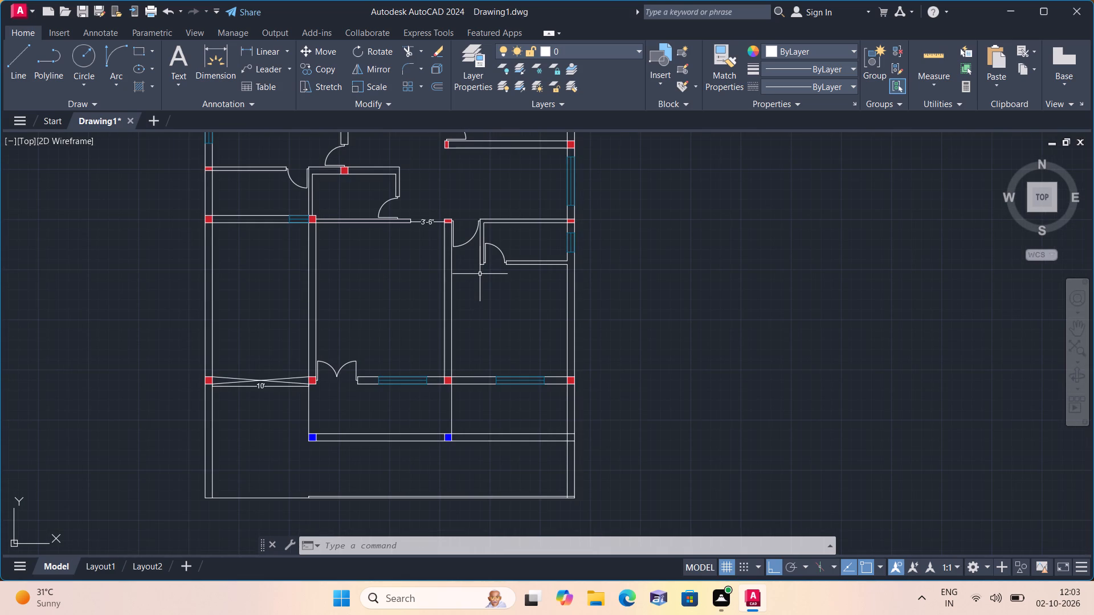
scroll(480, 274, down, 1)
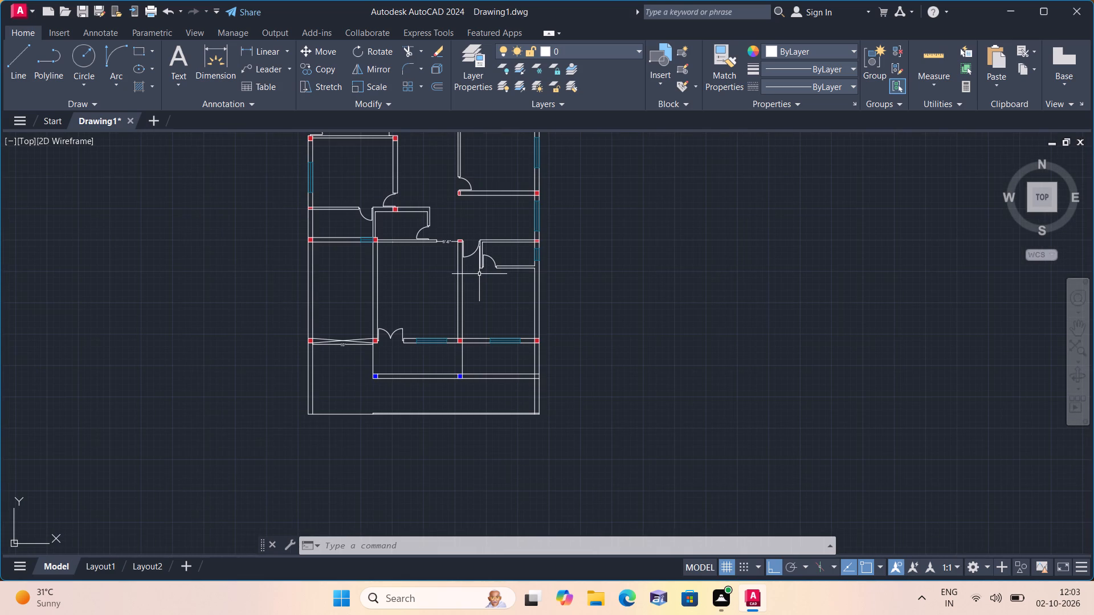
middle_click(477, 274)
middle_drag(473, 297, 486, 354)
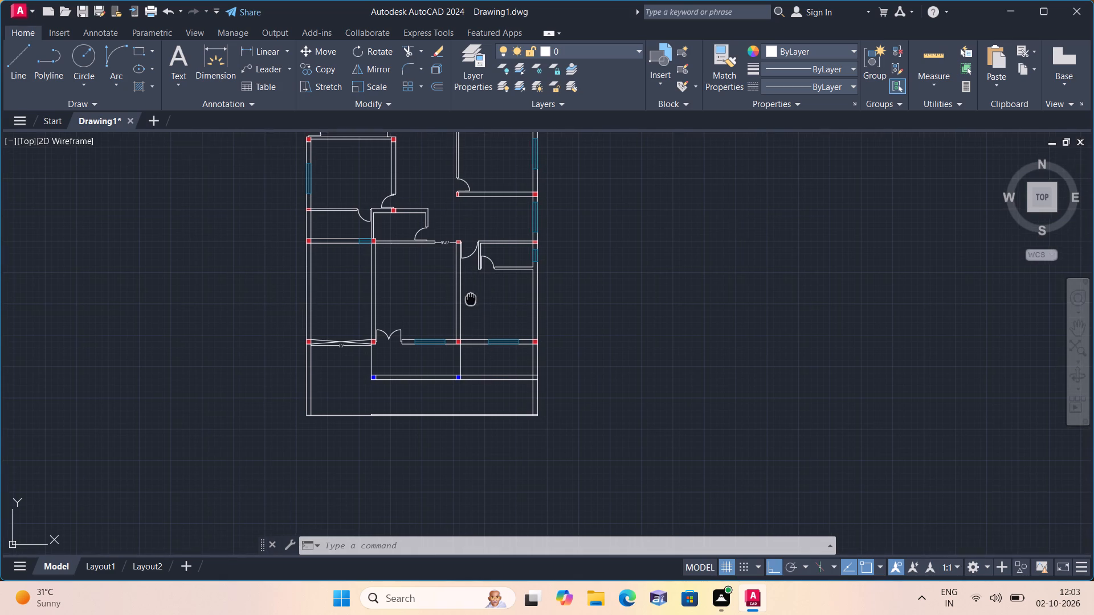
middle_drag(486, 354, 504, 403)
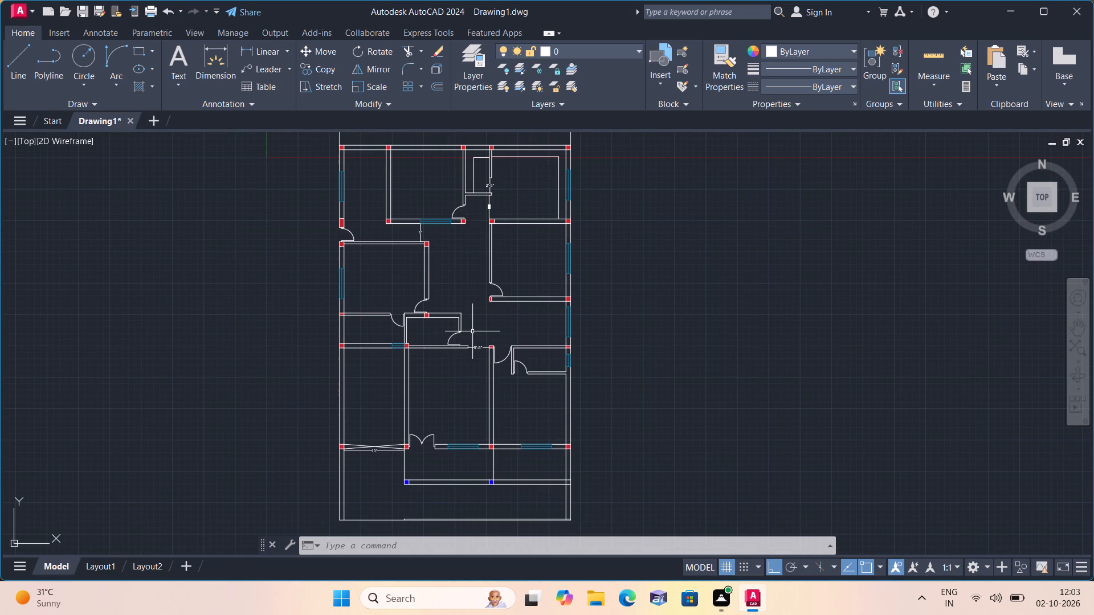
middle_drag(471, 331, 489, 362)
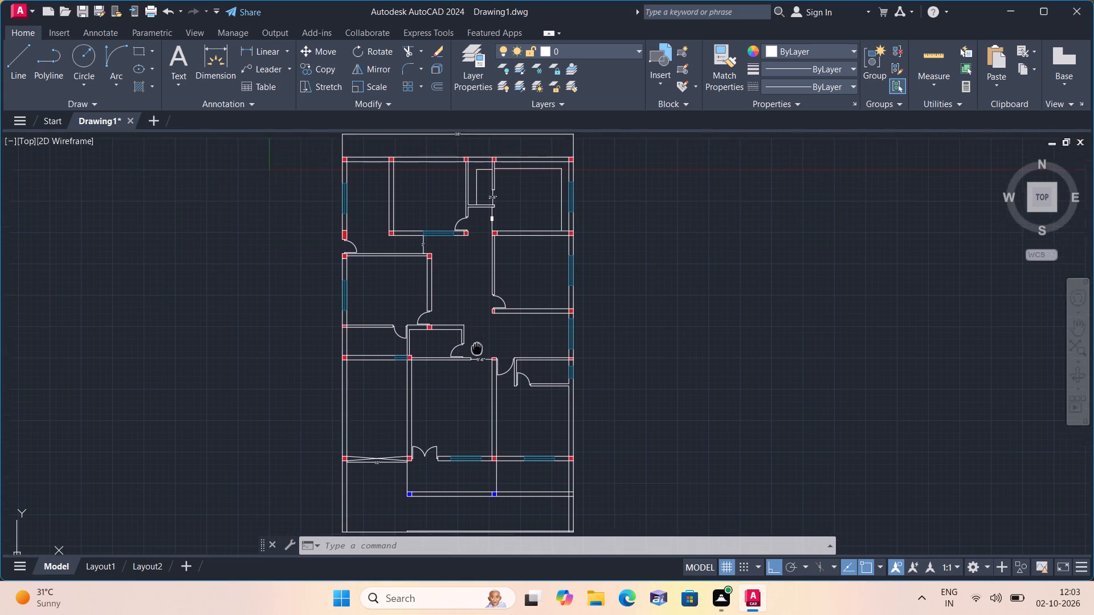
middle_drag(489, 362, 500, 384)
scroll(500, 384, up, 1)
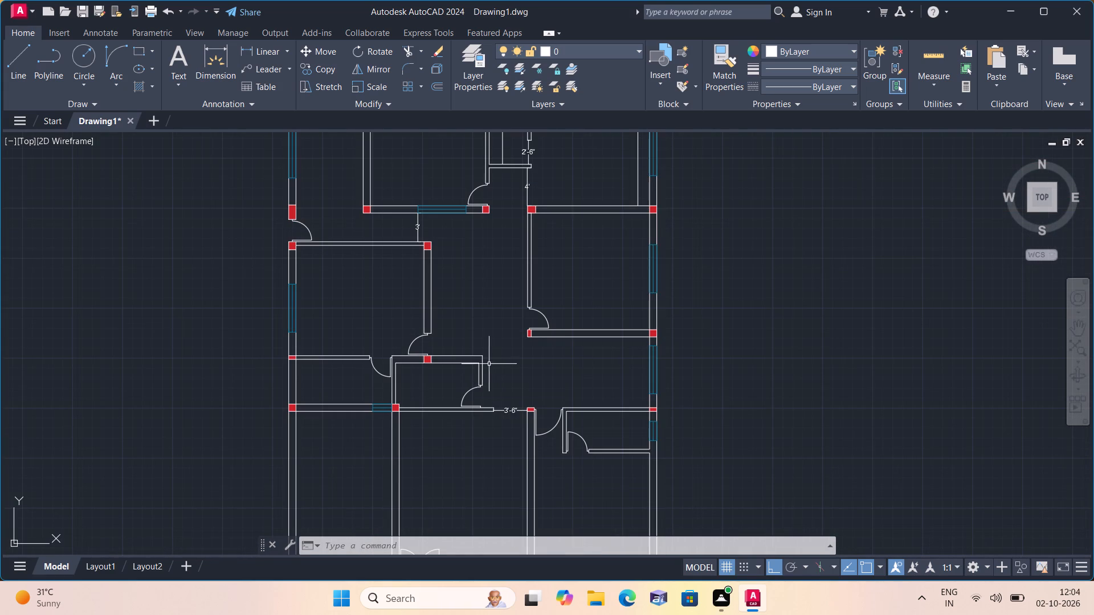
middle_drag(476, 285, 503, 380)
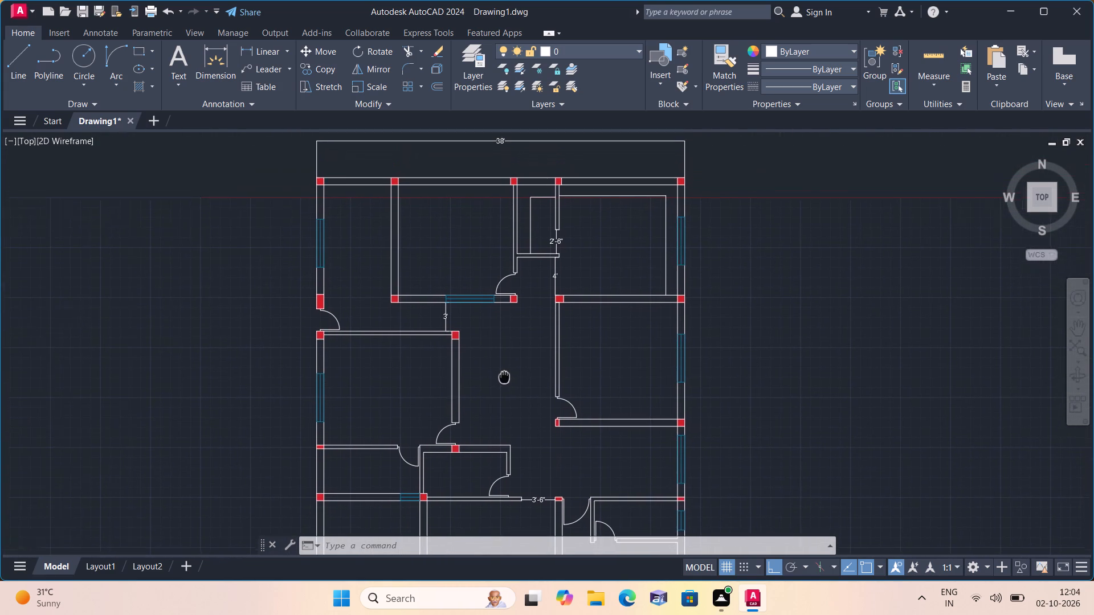
middle_drag(503, 380, 503, 382)
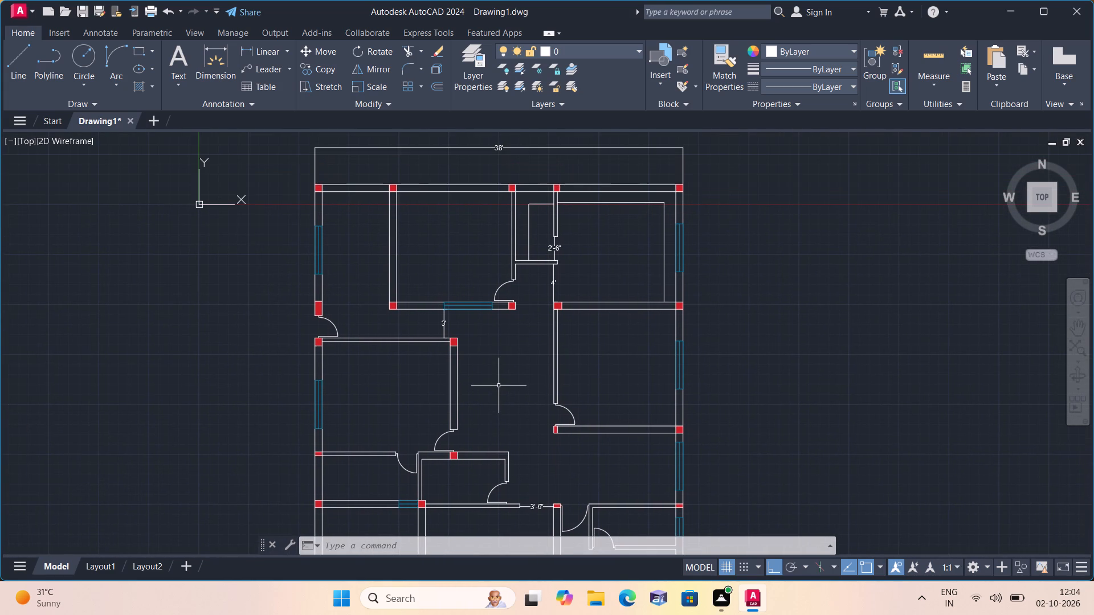
middle_drag(501, 371, 509, 308)
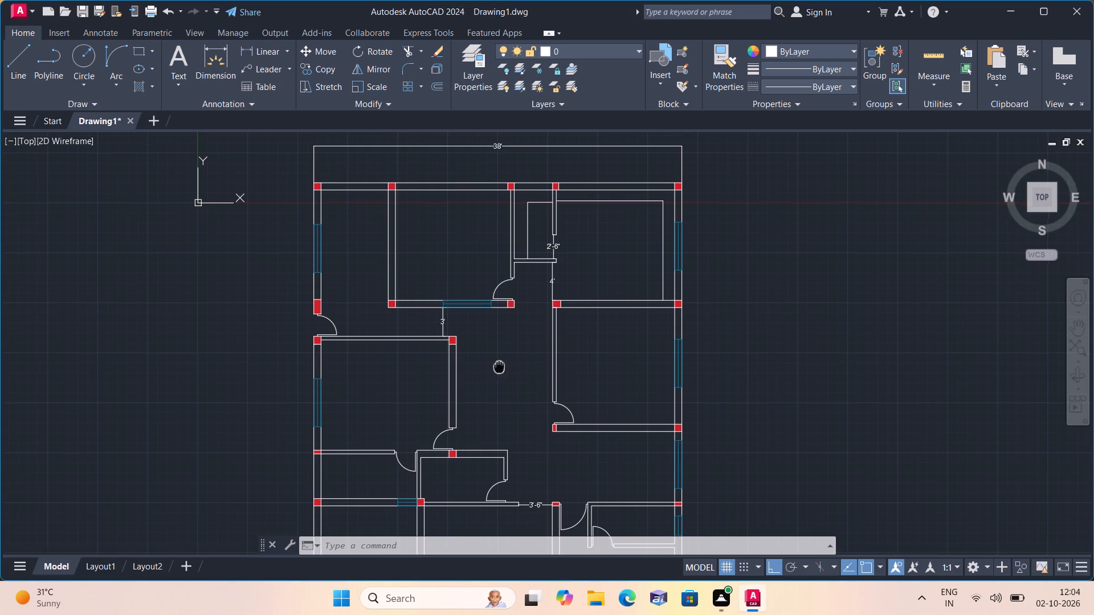
middle_drag(509, 308, 511, 296)
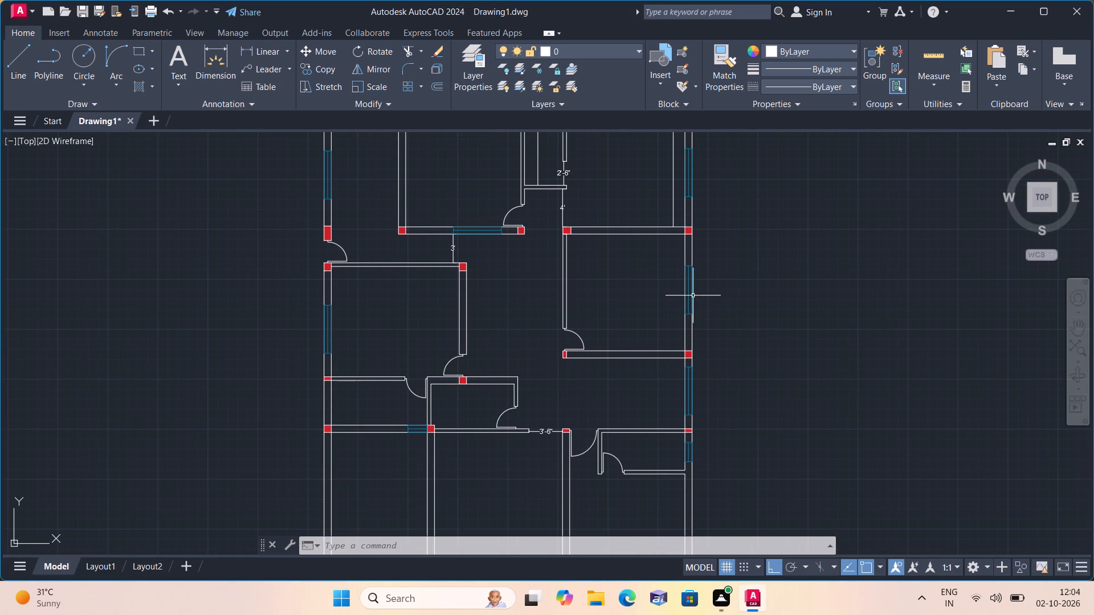
scroll(693, 296, up, 1)
scroll(693, 296, down, 2)
scroll(693, 296, up, 3)
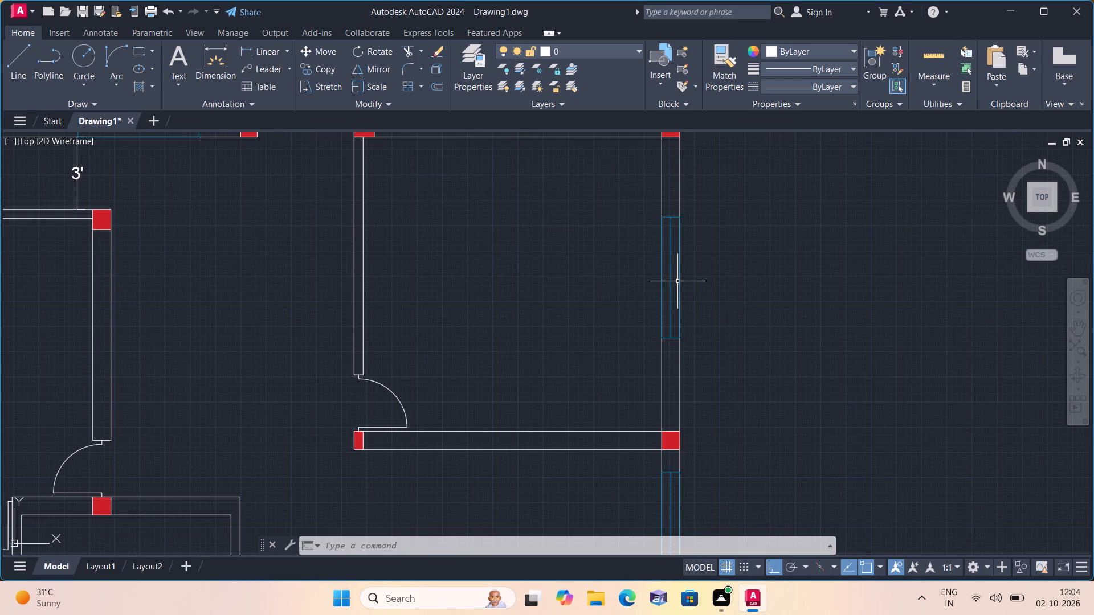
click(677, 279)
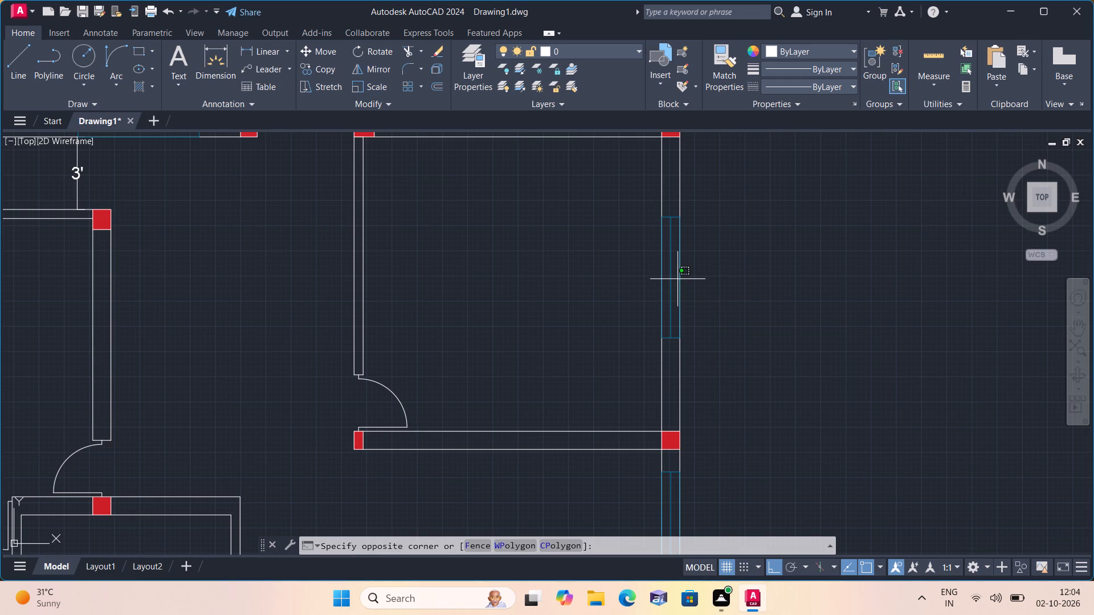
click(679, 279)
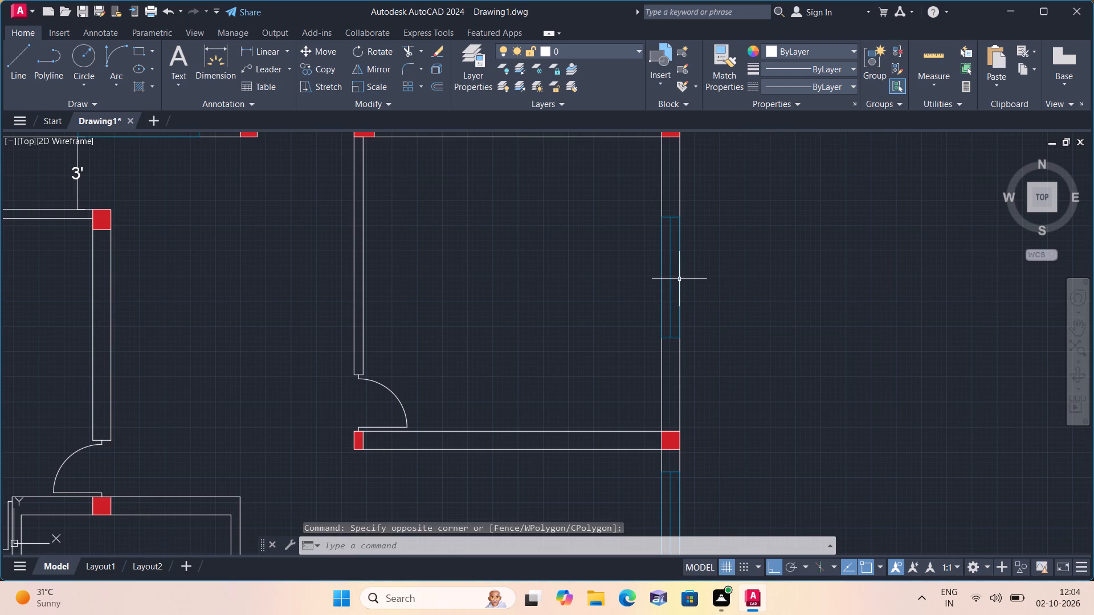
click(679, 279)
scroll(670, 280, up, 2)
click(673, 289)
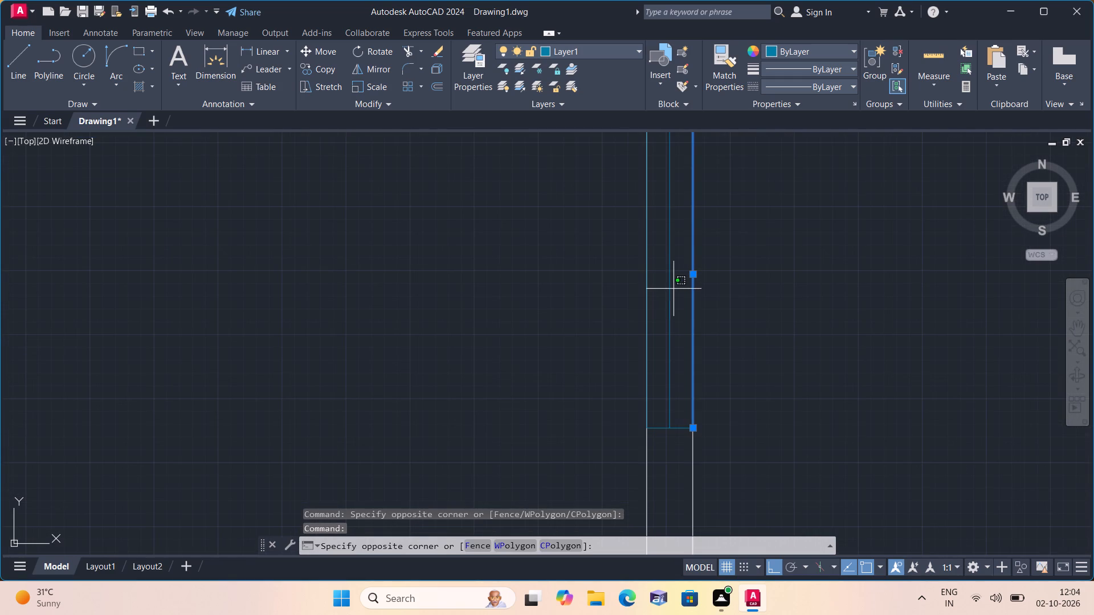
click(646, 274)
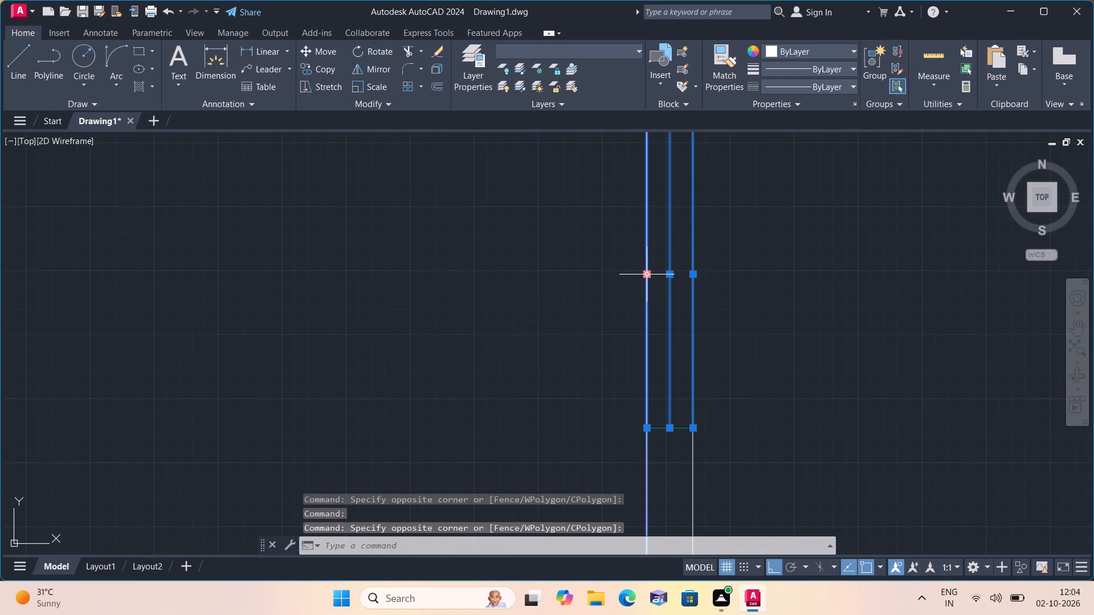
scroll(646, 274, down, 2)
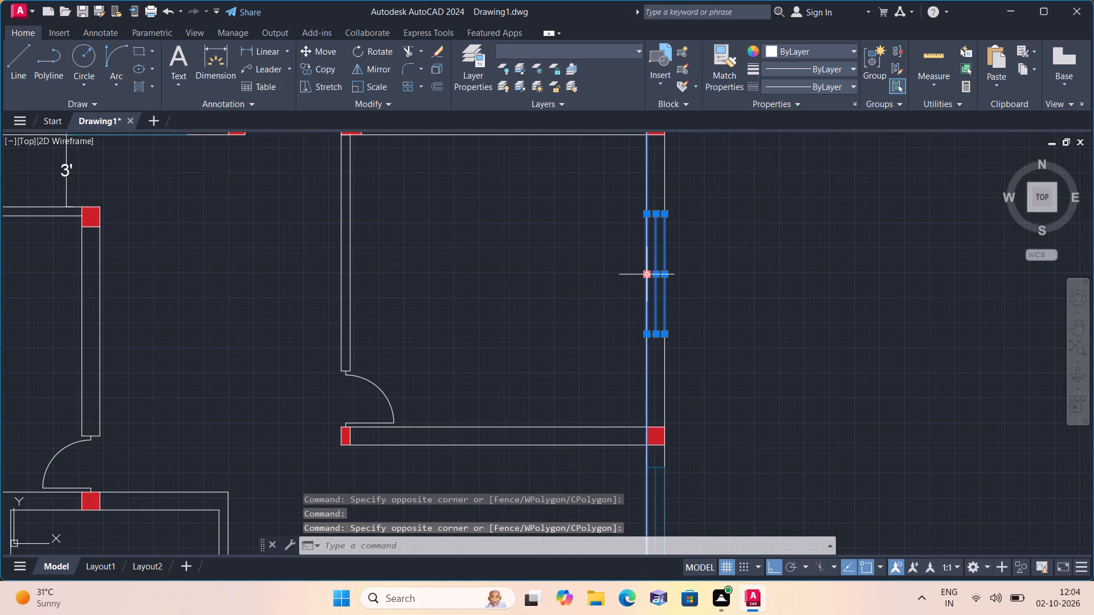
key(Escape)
Copy the middle-east room's window symbol, with Ortho off, from its west-side midpoint to the midpoint of the wall west of the double-door room.
scroll(657, 273, up, 1)
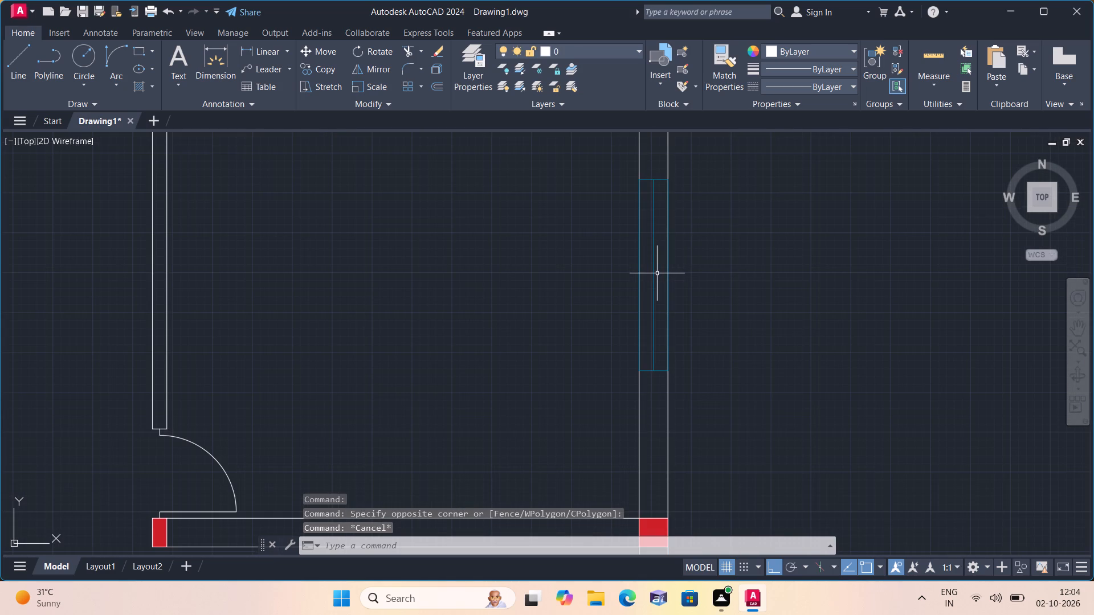
click(654, 268)
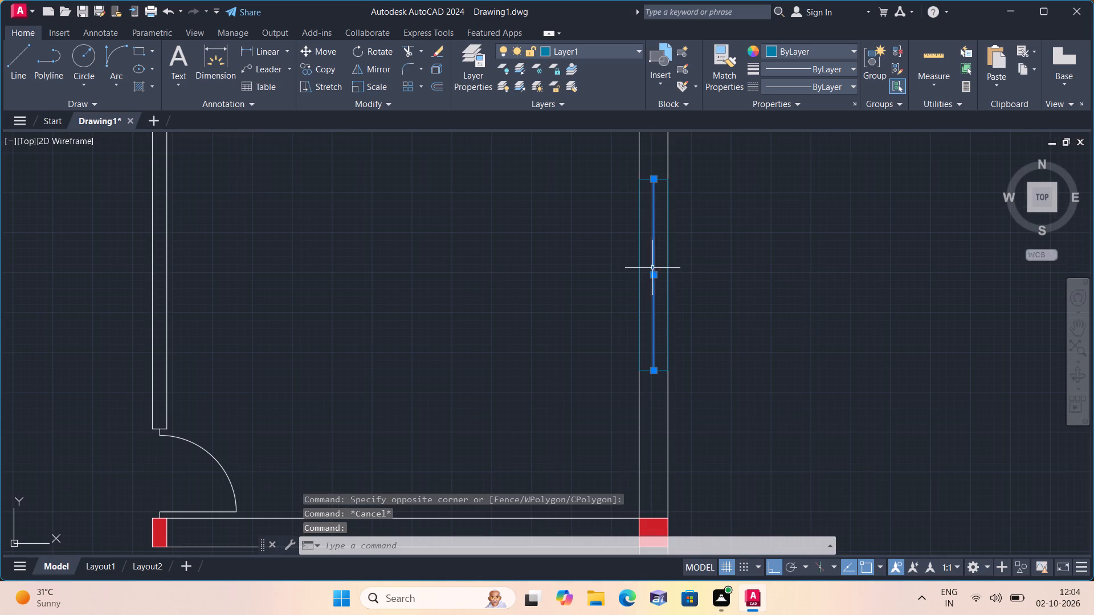
click(640, 257)
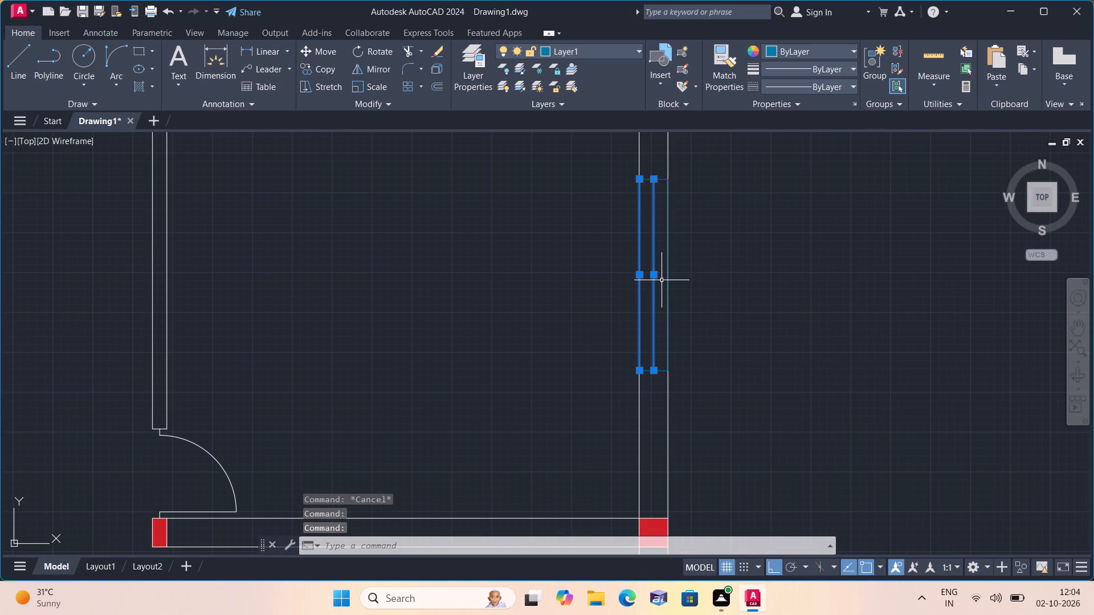
click(668, 285)
scroll(652, 400, up, 1)
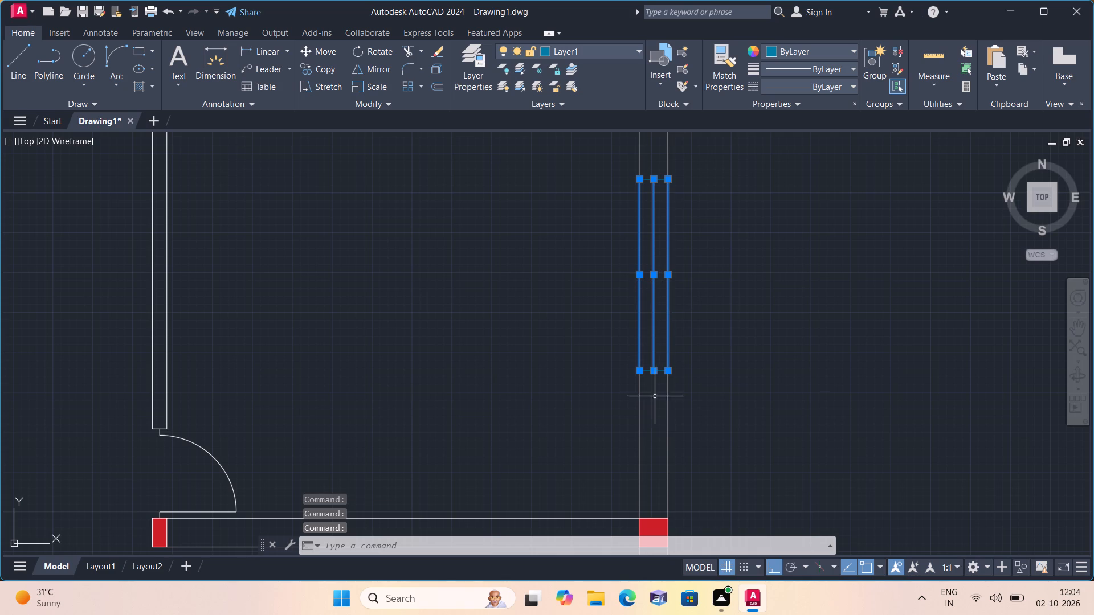
scroll(652, 400, up, 2)
drag(667, 352, 659, 322)
click(617, 237)
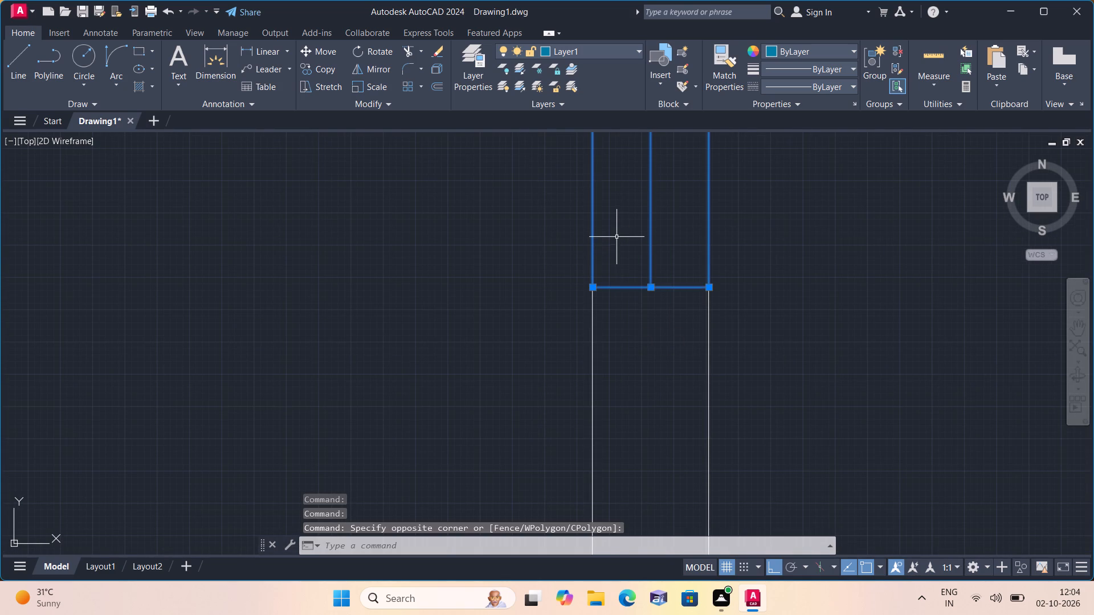
scroll(617, 237, down, 4)
middle_drag(488, 262, 583, 478)
scroll(488, 266, down, 1)
scroll(646, 429, up, 2)
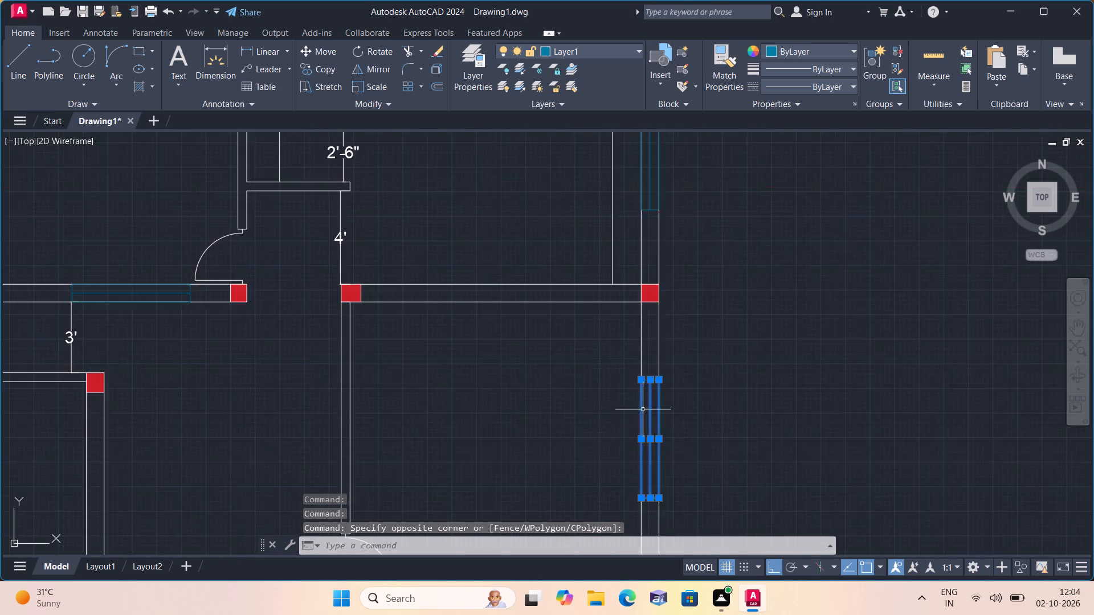
scroll(639, 397, up, 3)
click(713, 284)
click(672, 314)
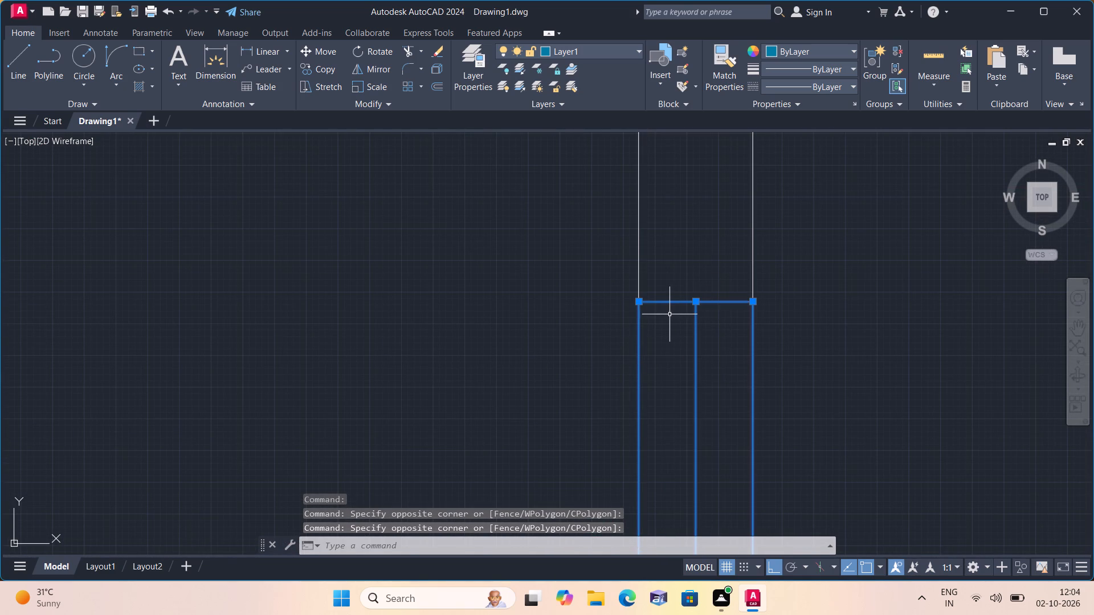
scroll(641, 323, down, 3)
click(316, 72)
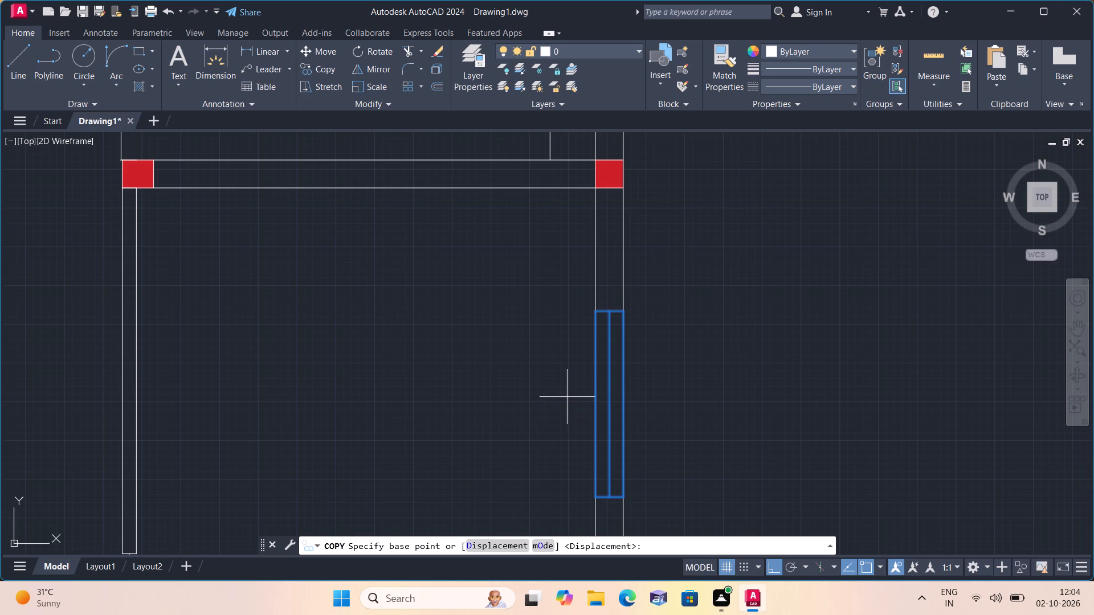
scroll(567, 397, down, 2)
scroll(567, 397, up, 1)
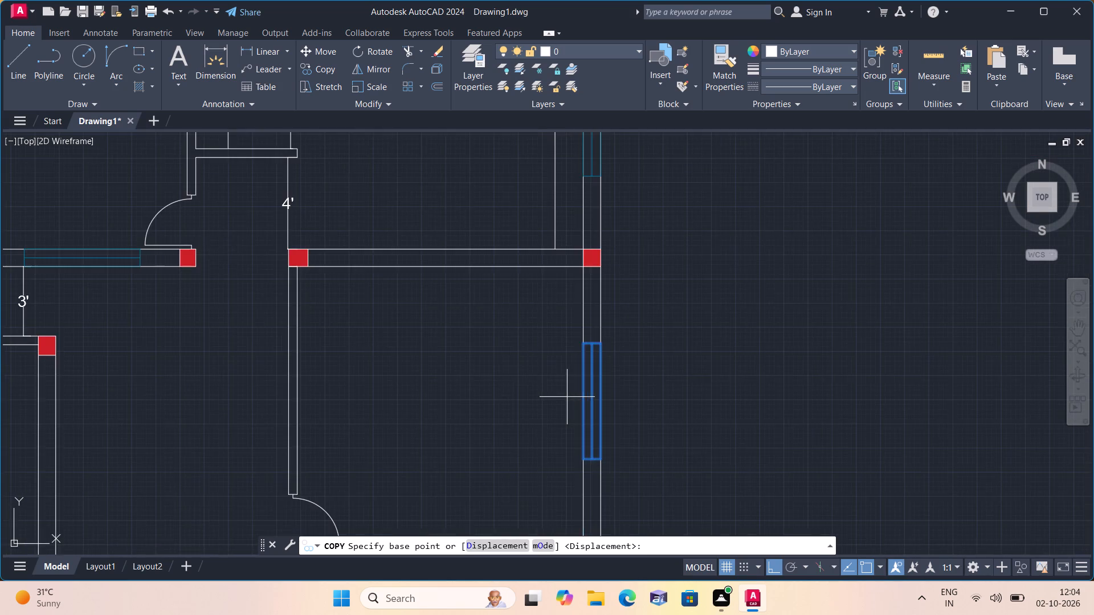
scroll(567, 397, up, 1)
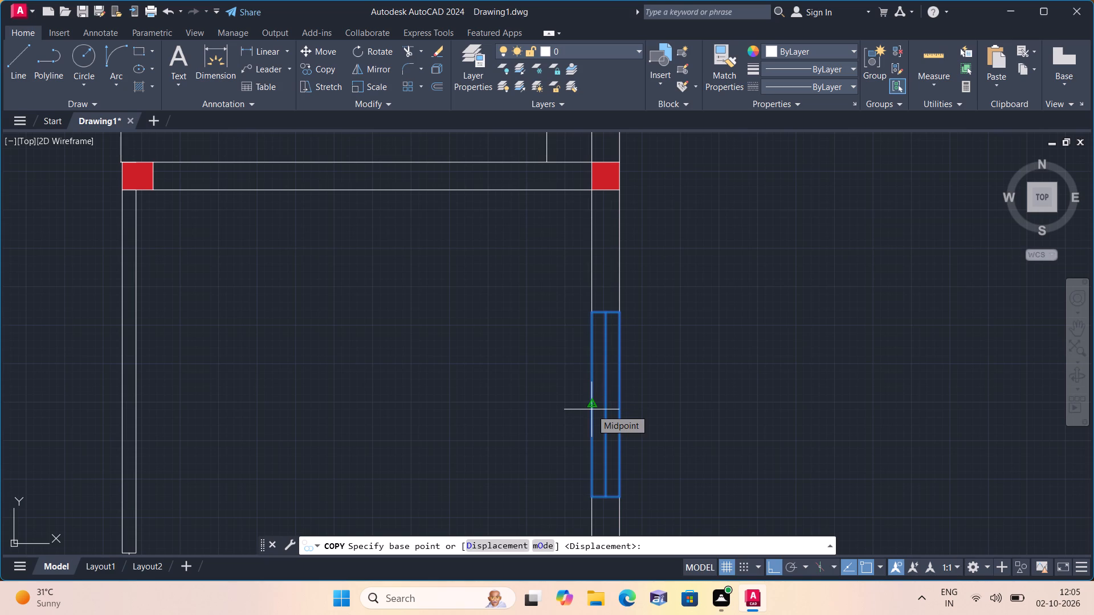
click(591, 409)
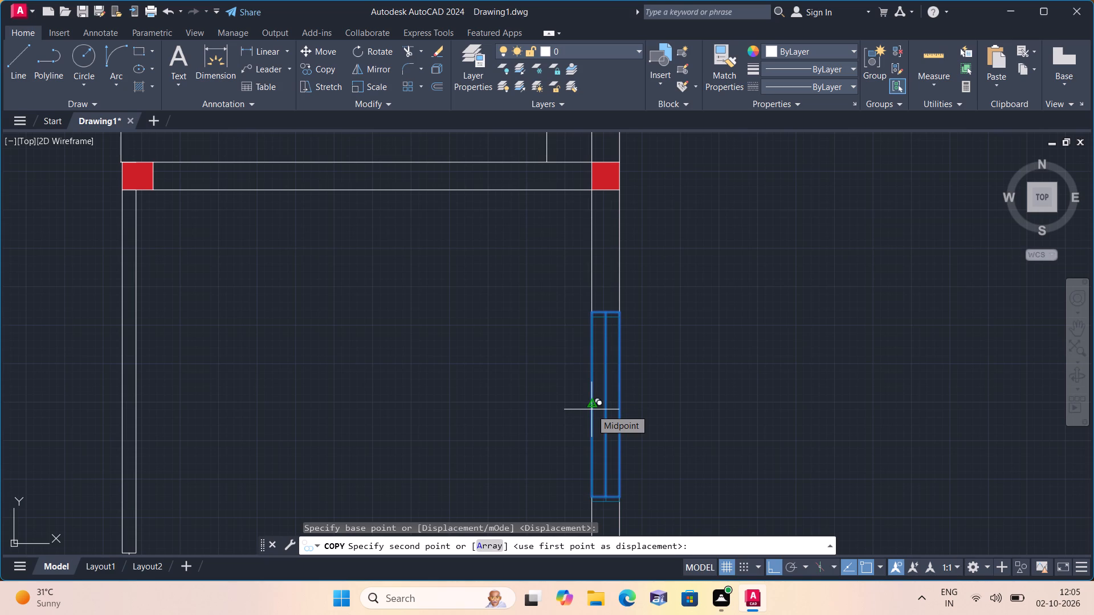
scroll(591, 409, down, 2)
middle_drag(563, 432, 619, 323)
scroll(570, 408, down, 1)
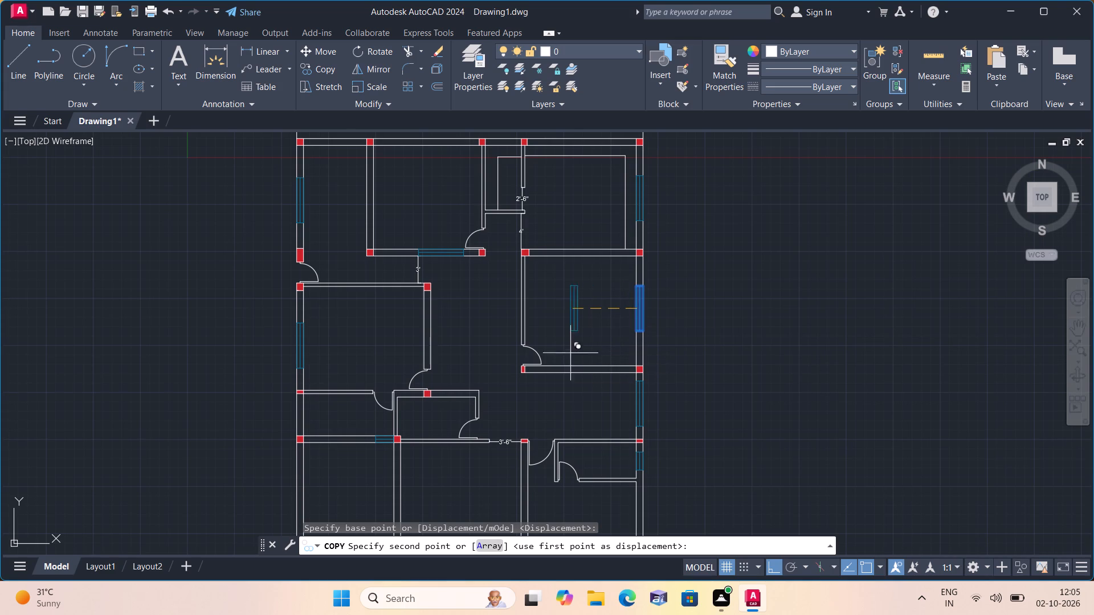
middle_drag(465, 440, 484, 403)
scroll(484, 403, down, 1)
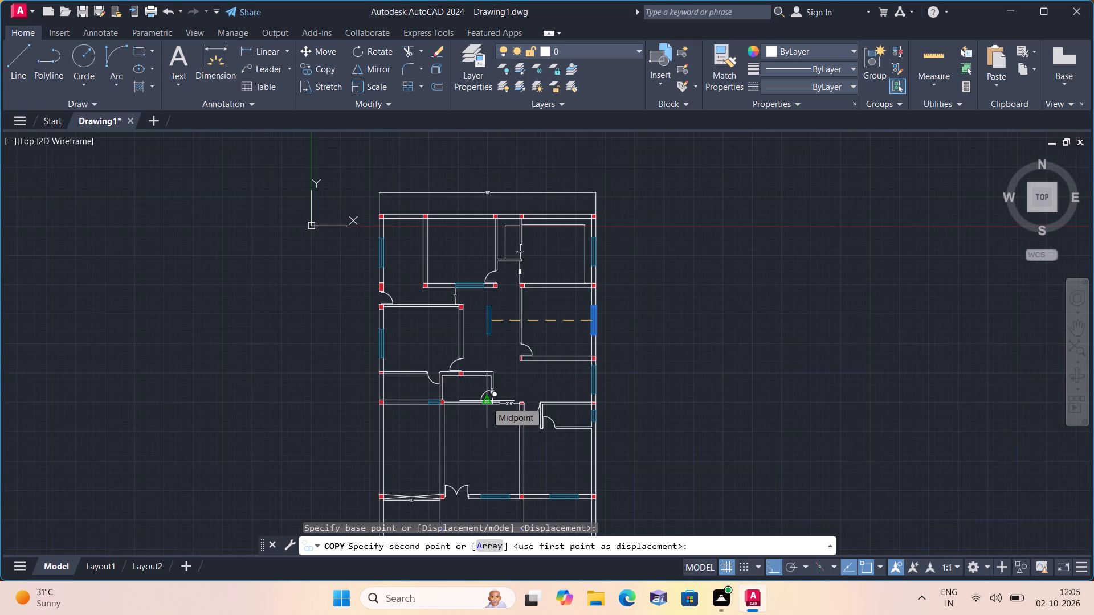
key(F8)
scroll(455, 449, up, 2)
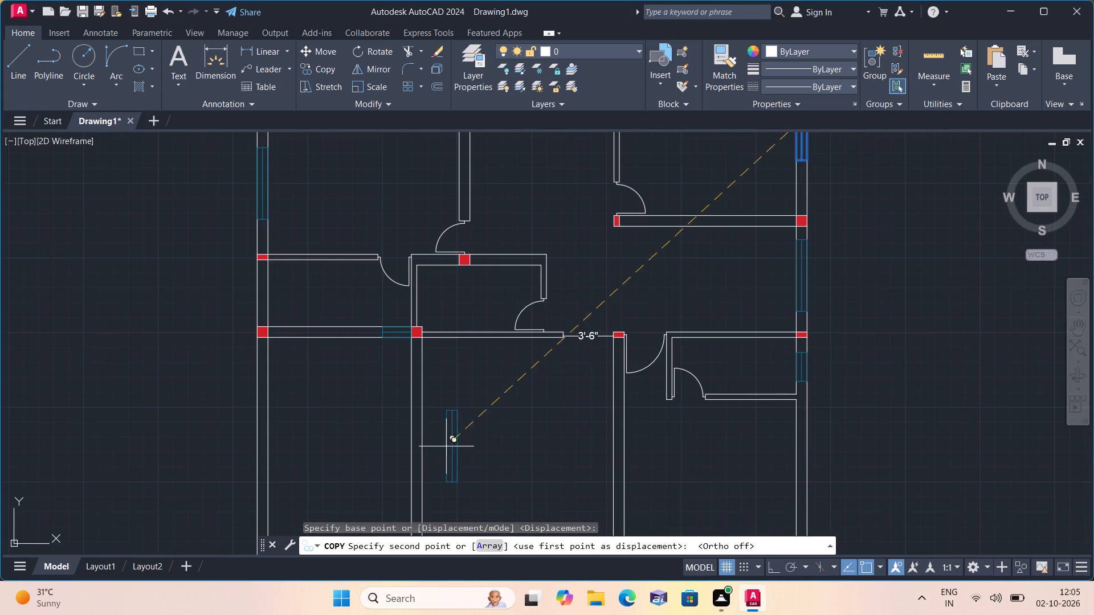
middle_drag(446, 445, 454, 398)
scroll(446, 445, down, 1)
scroll(443, 397, up, 1)
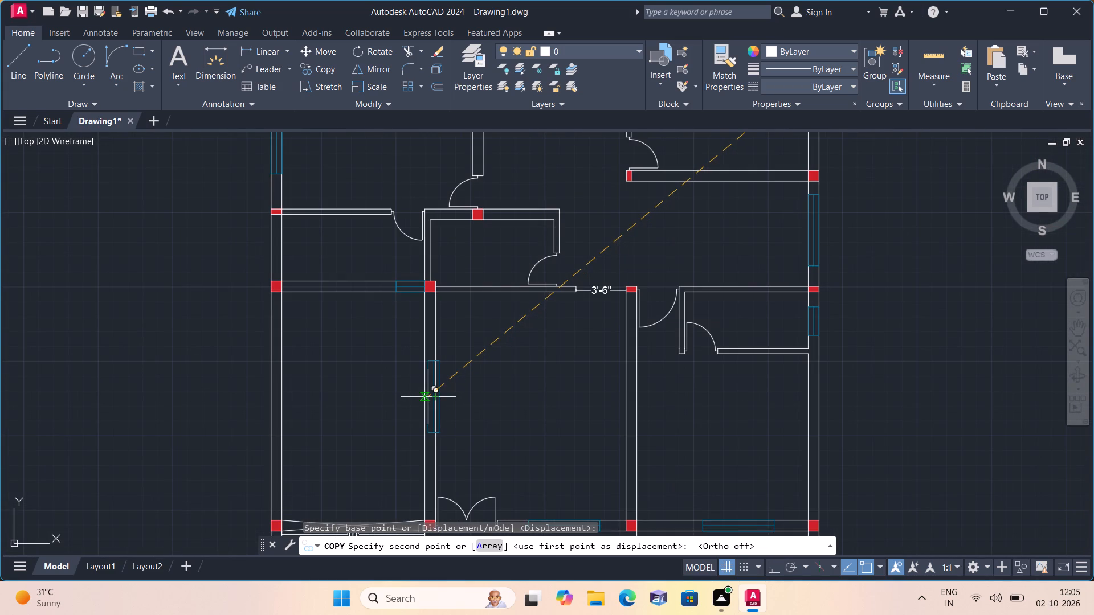
click(424, 397)
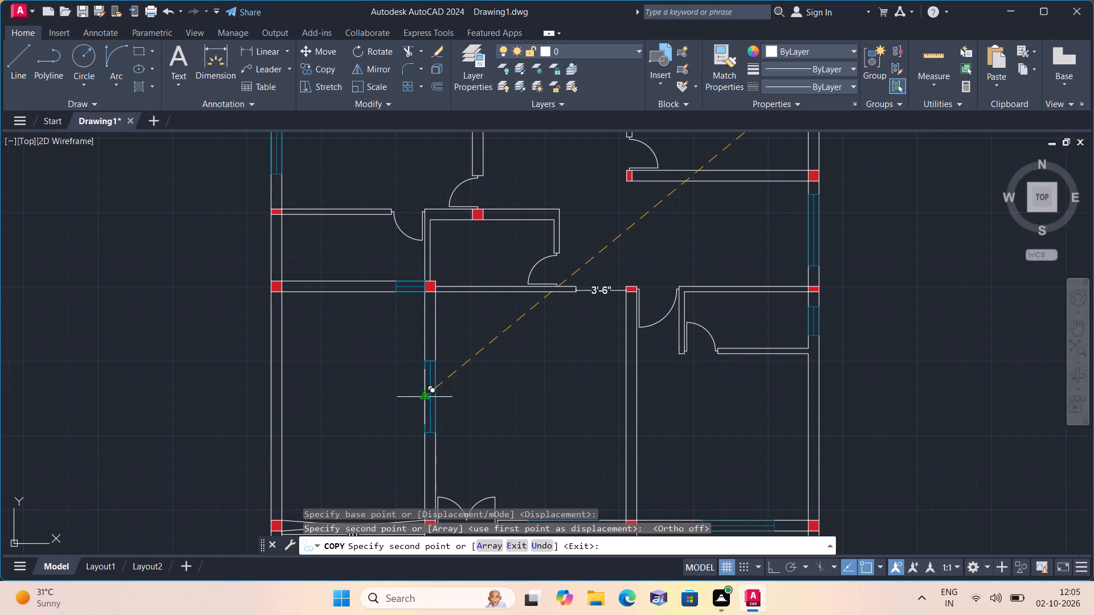
key(Escape)
Examine the whole floor plan, including the window in the wall west of the double-door room.
scroll(406, 397, down, 2)
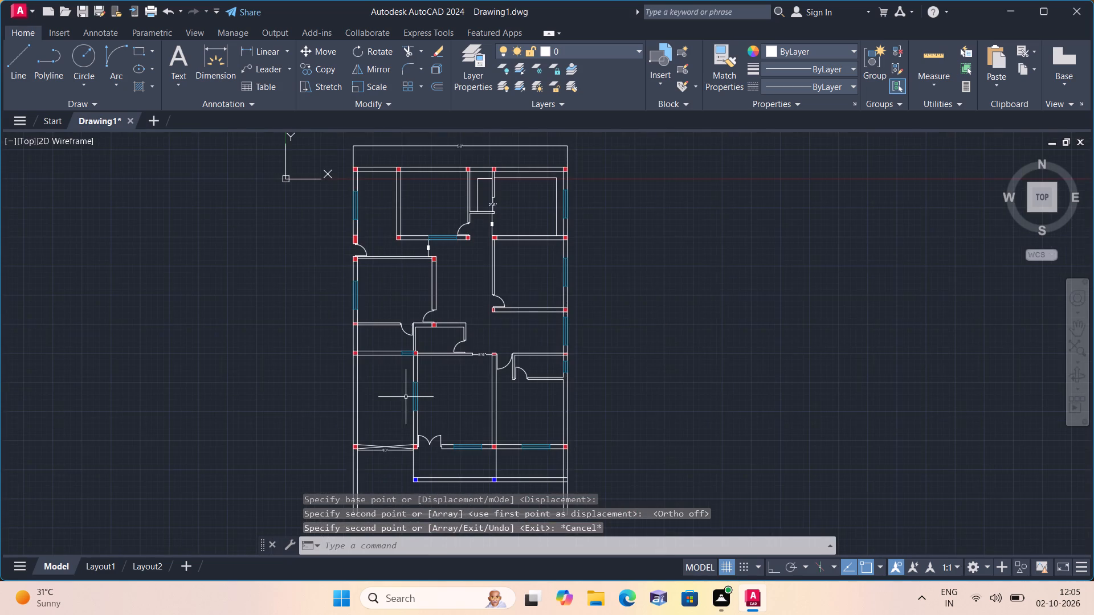
middle_drag(406, 397, 423, 375)
scroll(406, 397, down, 1)
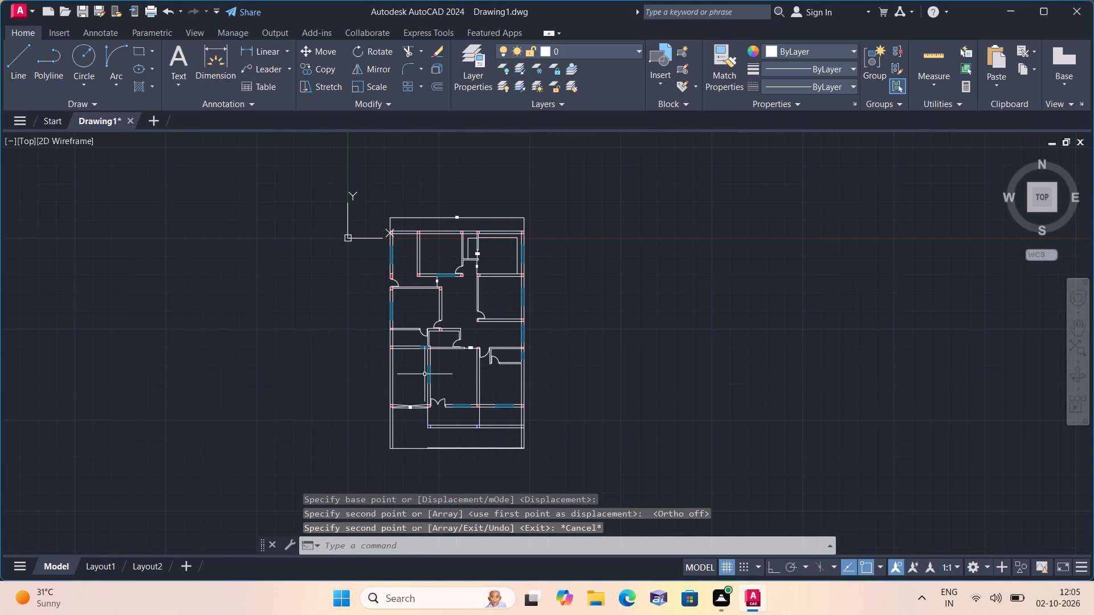
scroll(424, 374, down, 1)
scroll(424, 374, up, 2)
scroll(424, 374, down, 2)
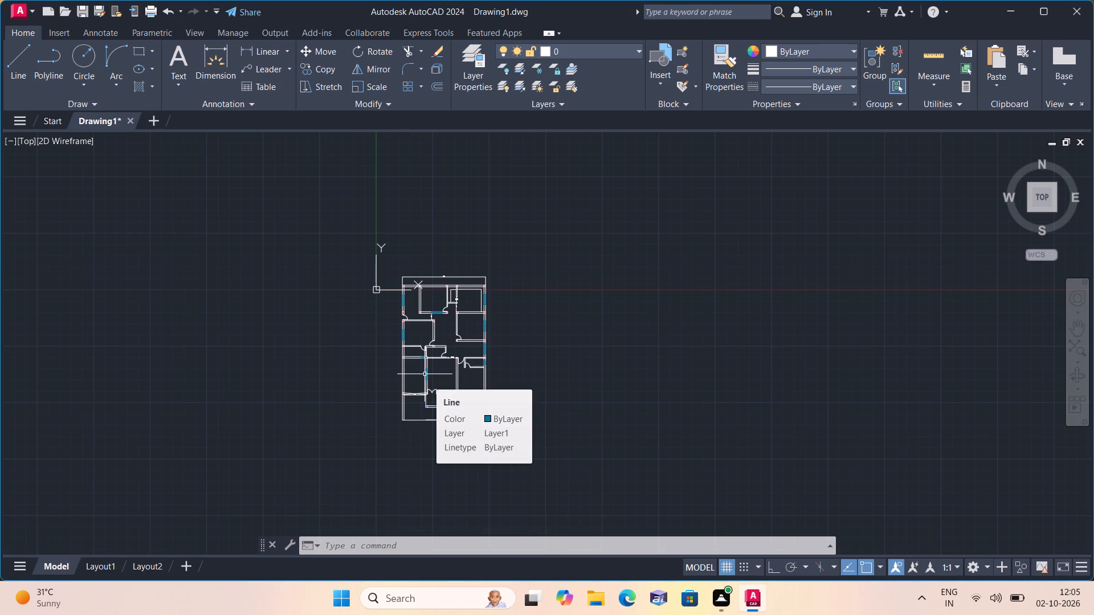
scroll(458, 416, up, 1)
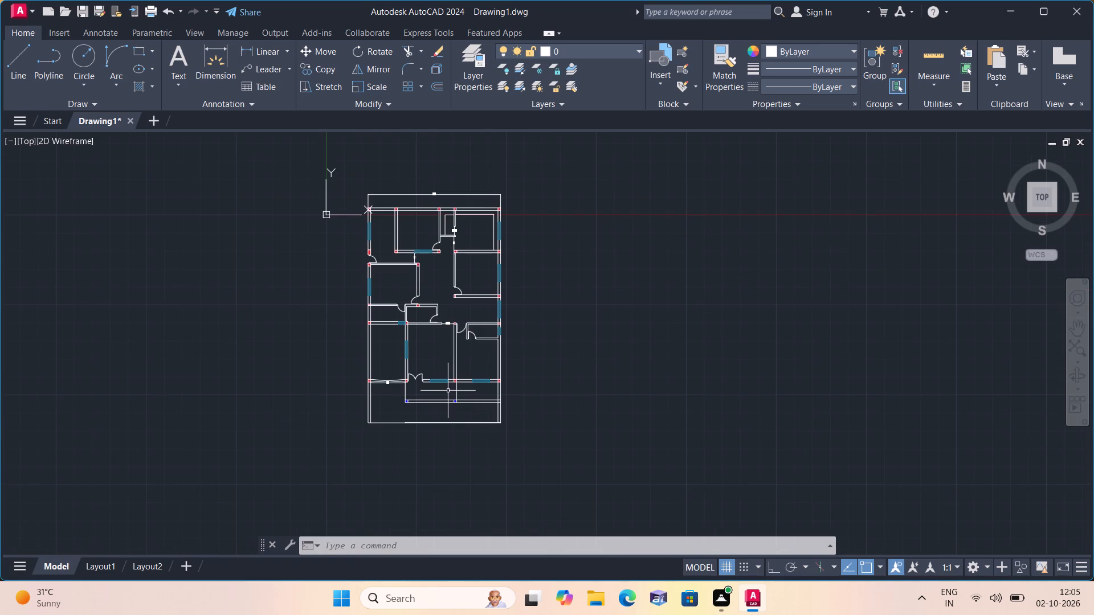
scroll(448, 384, up, 1)
middle_drag(386, 353, 492, 452)
scroll(499, 458, up, 1)
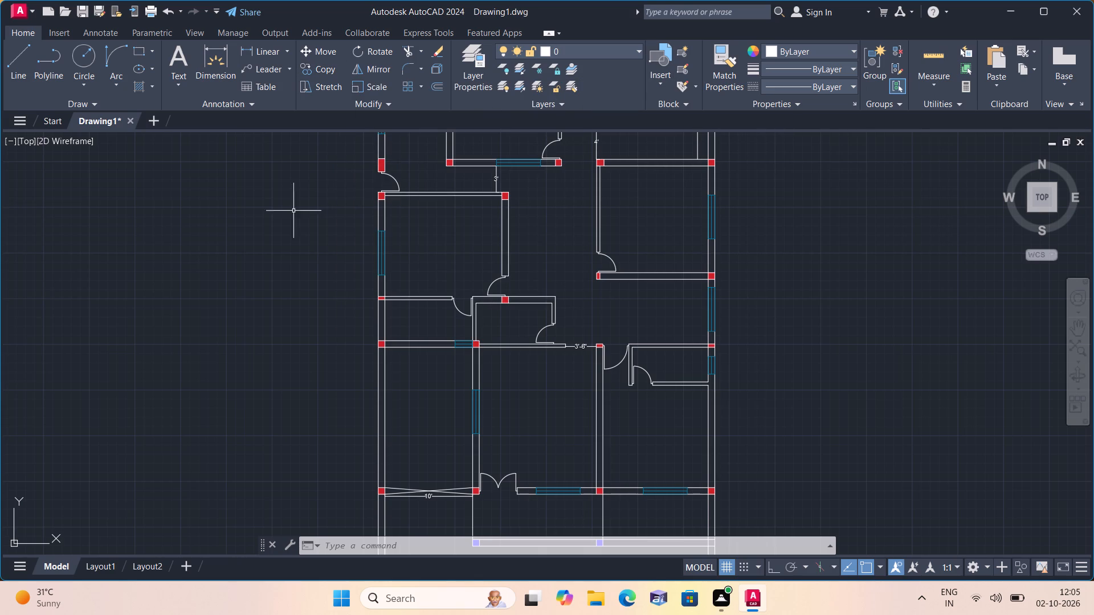
Add a vertical linear dimension west of the plan, from the outer corner beside the 10' opening to the north-west corner.
click(259, 51)
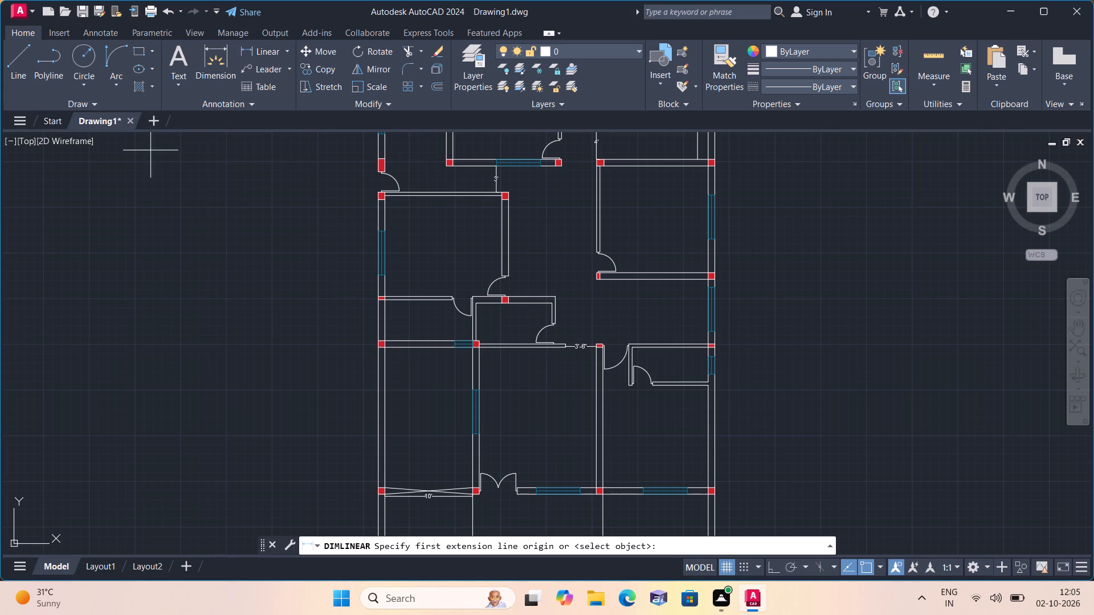
scroll(357, 348, up, 3)
scroll(373, 352, down, 2)
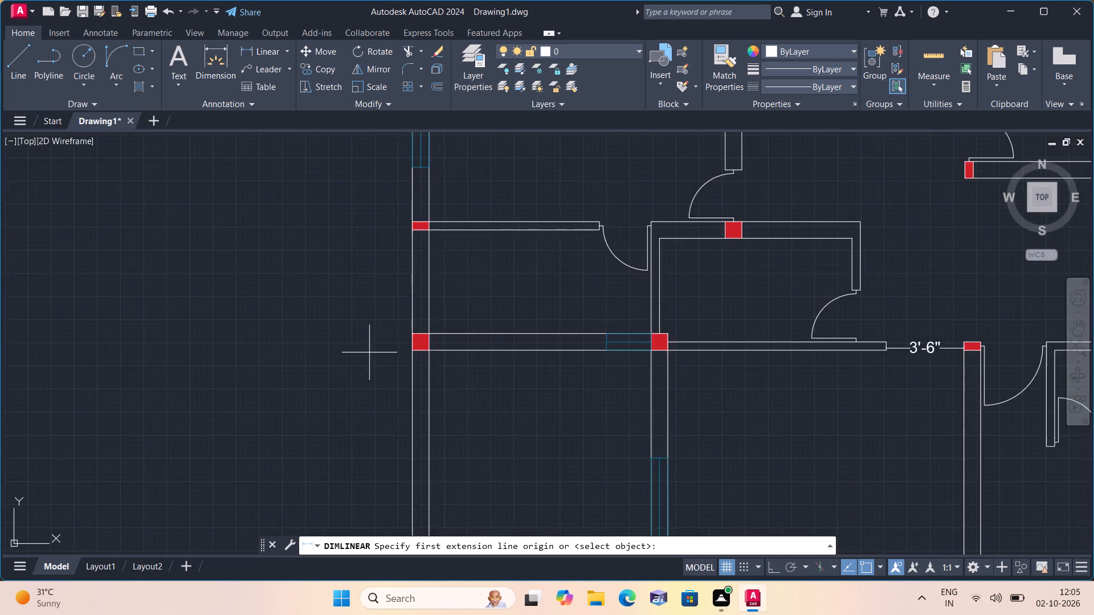
scroll(382, 351, down, 1)
middle_drag(358, 491, 361, 360)
scroll(357, 491, down, 1)
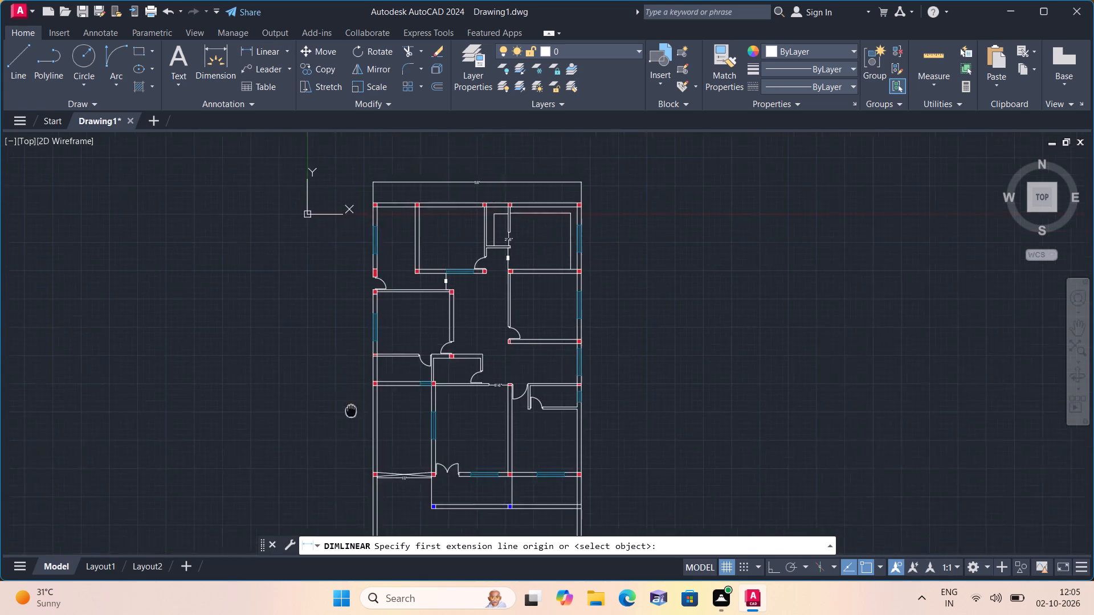
scroll(356, 374, up, 3)
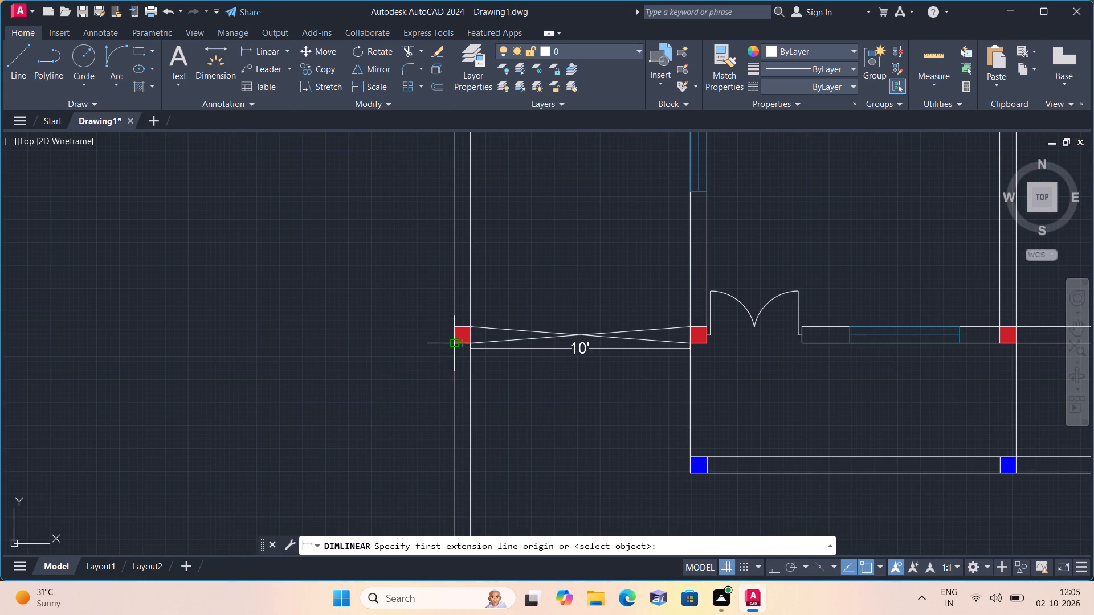
click(451, 345)
scroll(258, 310, down, 4)
middle_drag(260, 345, 385, 567)
scroll(260, 345, down, 1)
scroll(429, 399, up, 3)
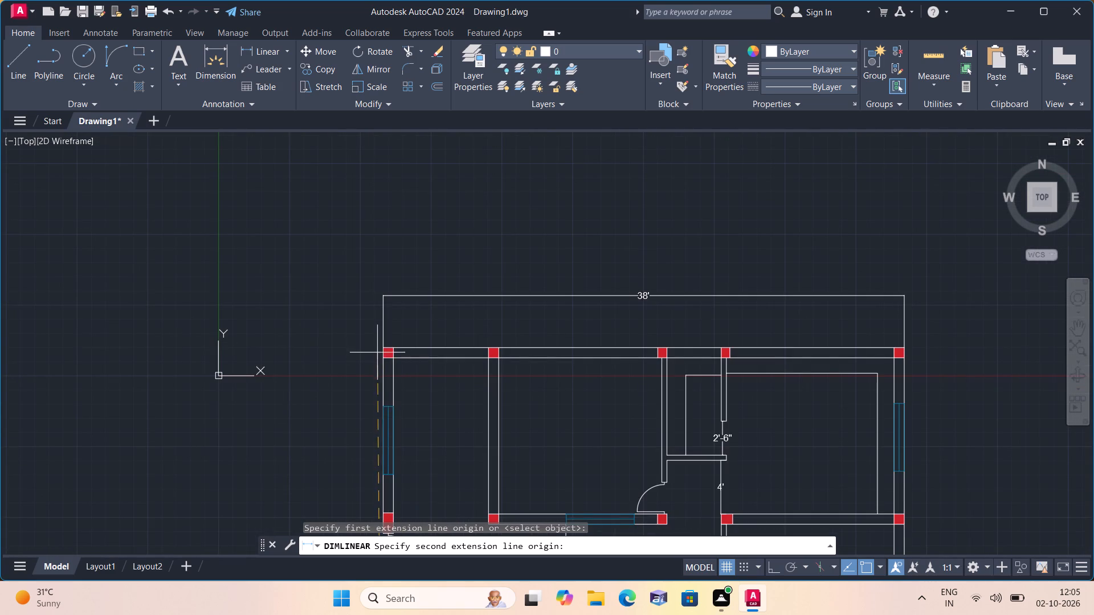
click(385, 346)
click(330, 347)
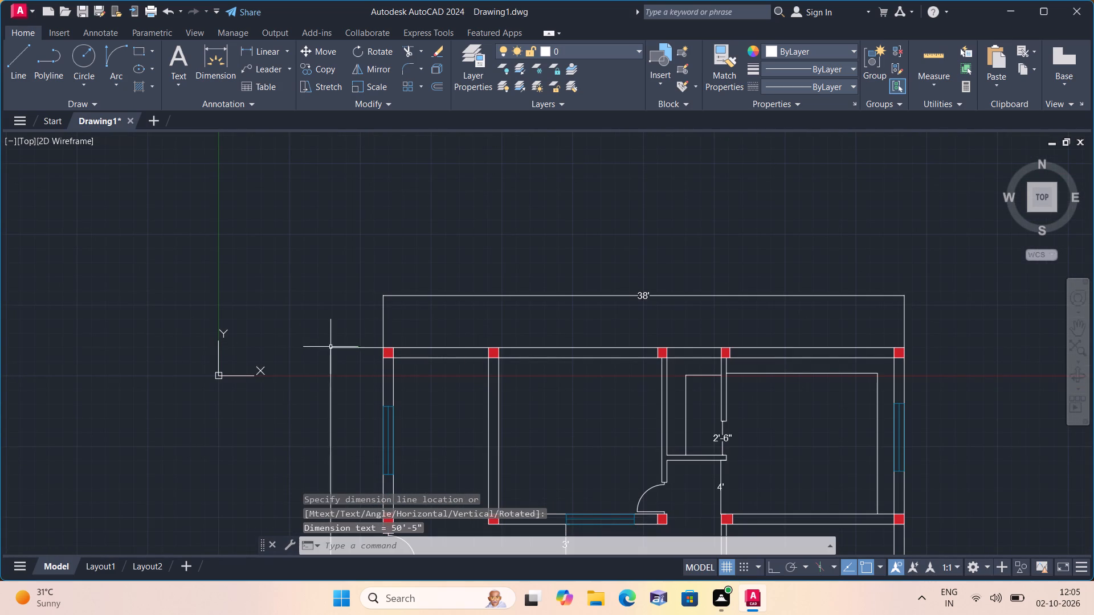
Set the text height of the vertical overall dimension west of the plan to 6".
drag(348, 396, 327, 378)
click(277, 344)
right_click(277, 344)
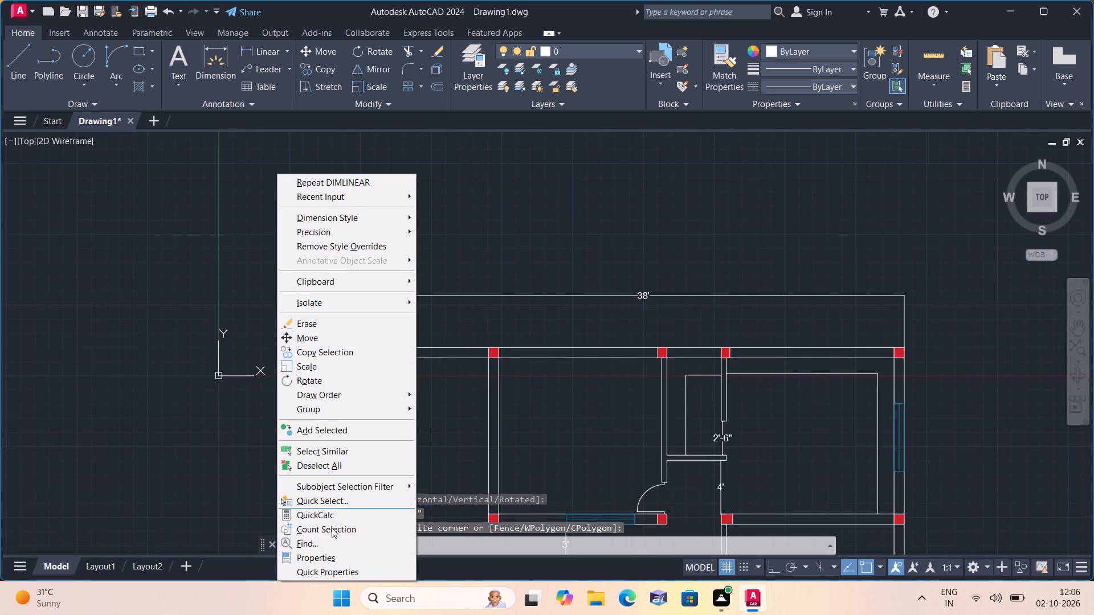
click(334, 562)
scroll(91, 290, down, 1)
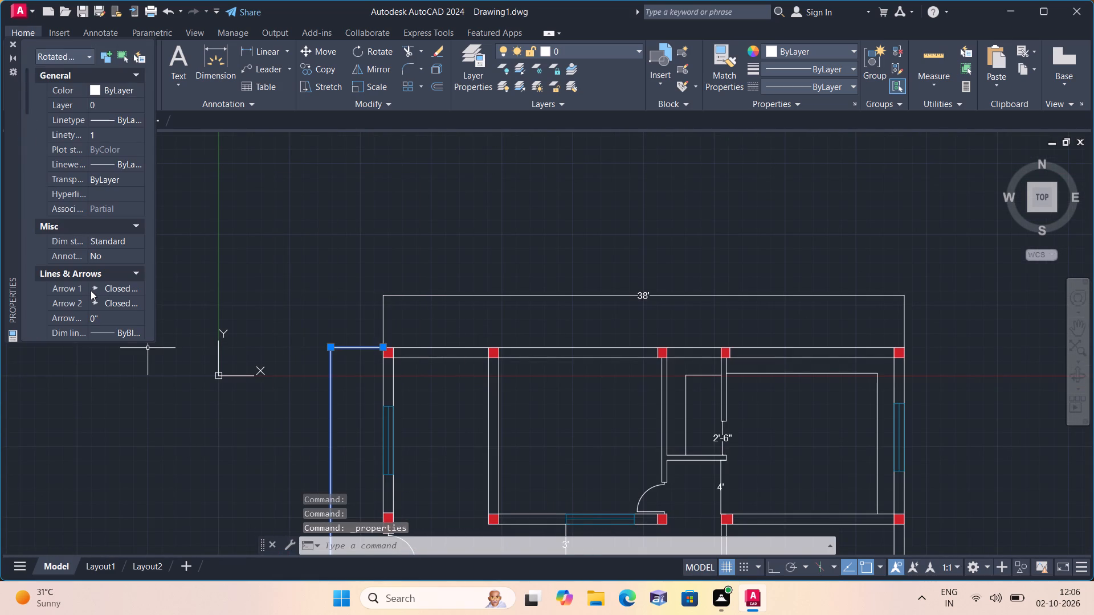
scroll(91, 290, down, 6)
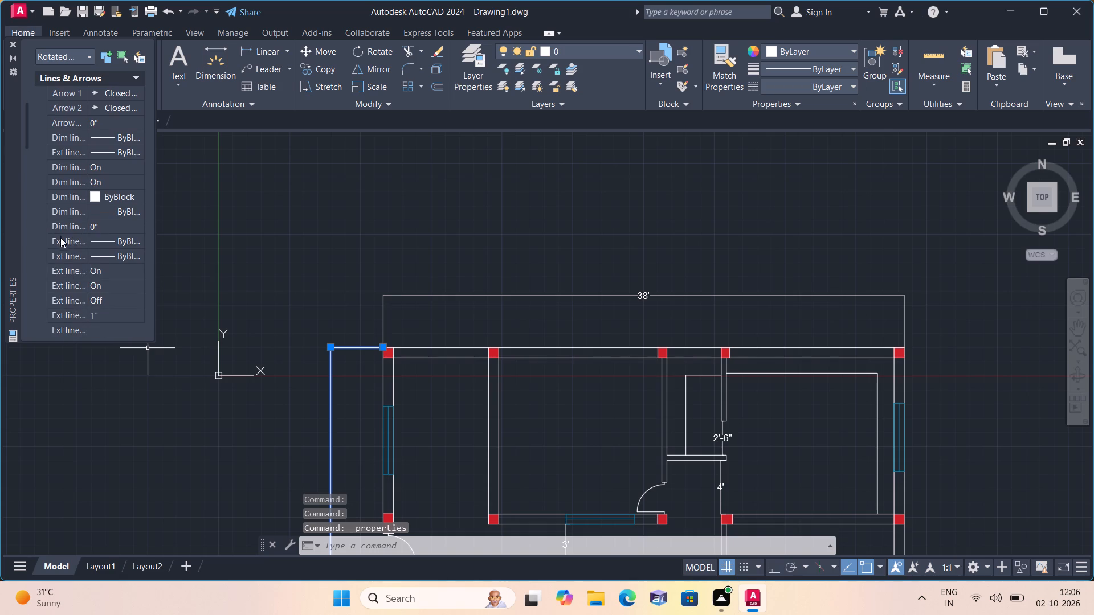
scroll(60, 235, down, 2)
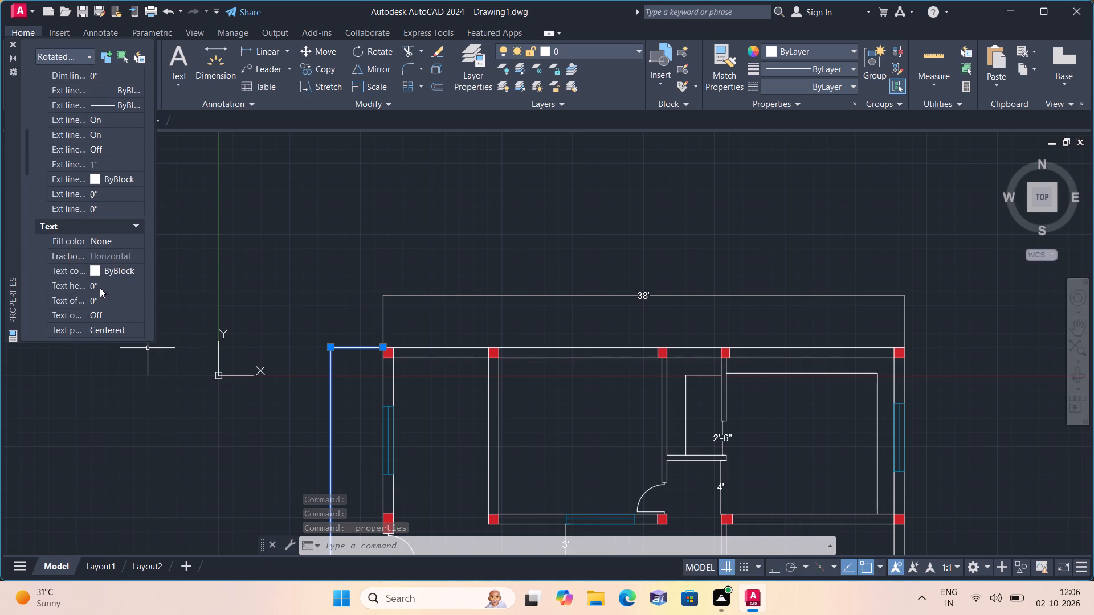
click(100, 287)
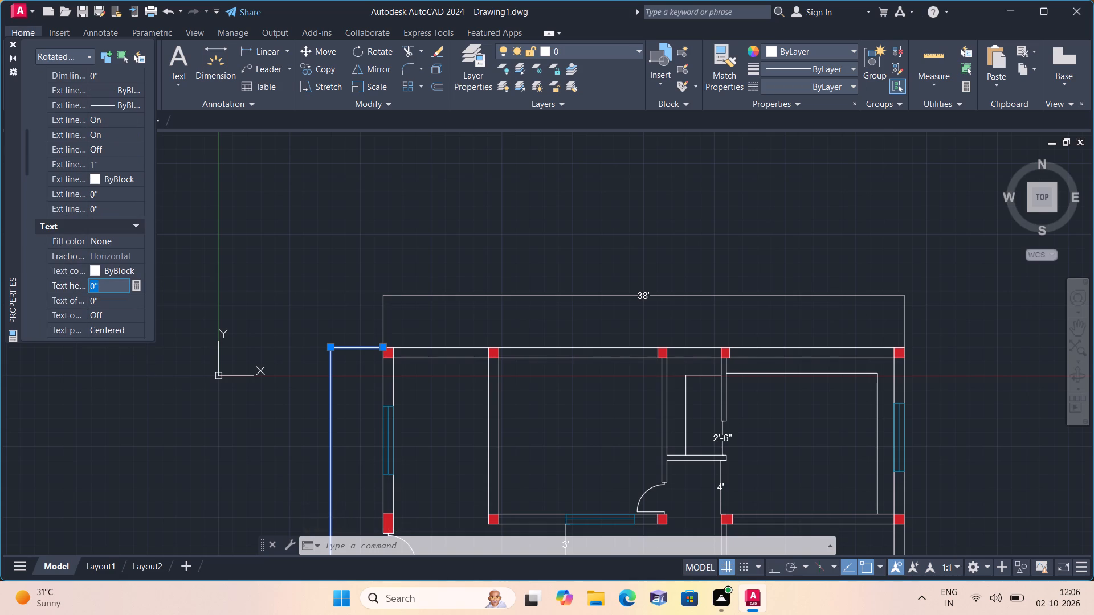
key(BackSpace)
key(BackSpace)
text(6")
click(279, 236)
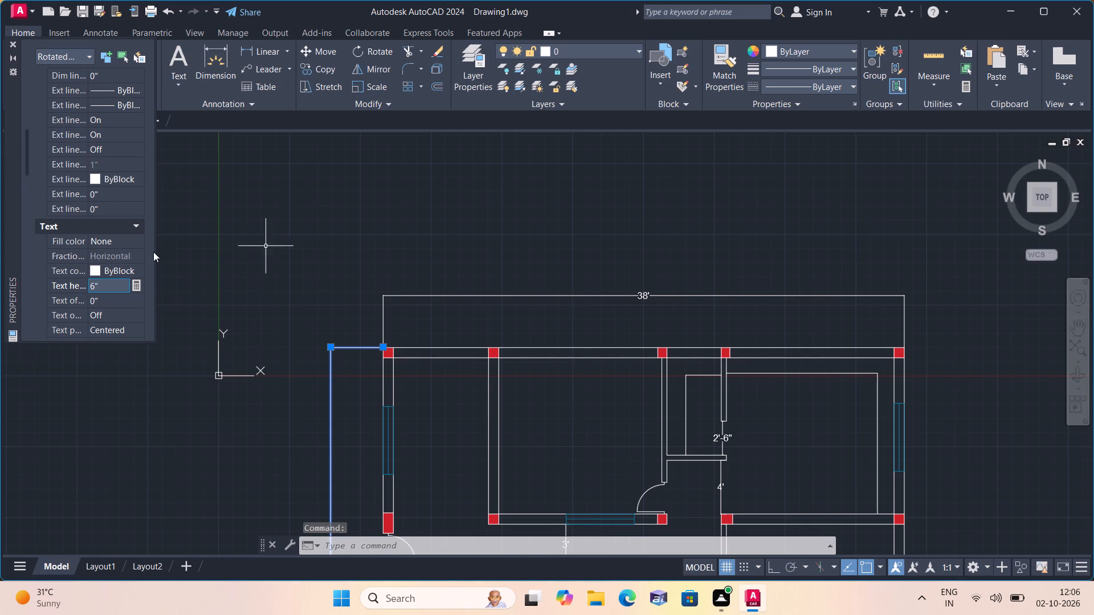
click(13, 46)
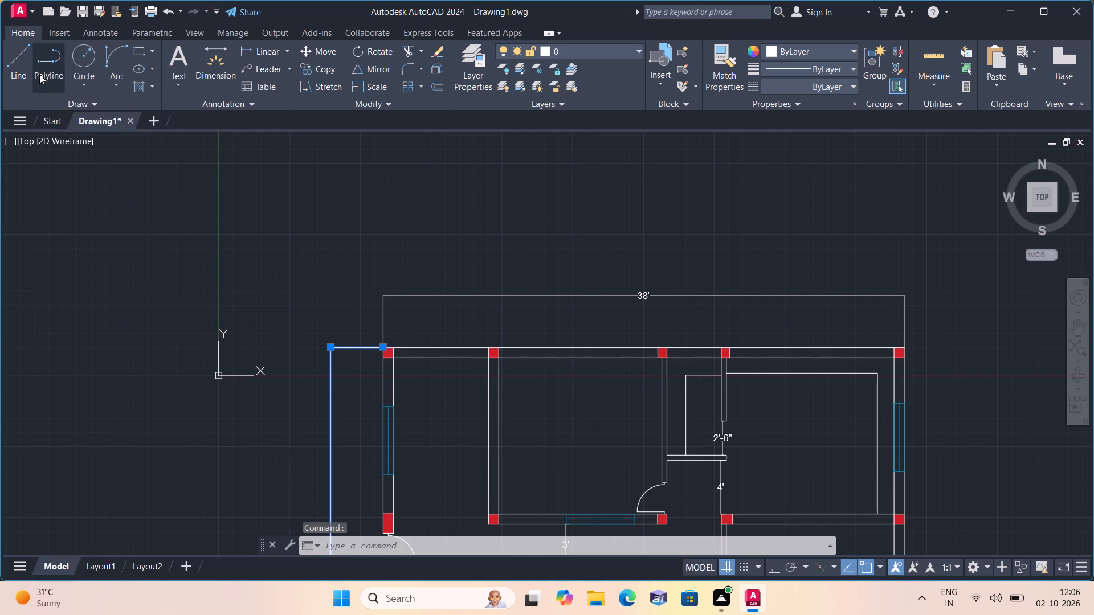
key(Escape)
Replace the text of the vertical overall dimension west of the plan with 50'.
scroll(239, 292, down, 2)
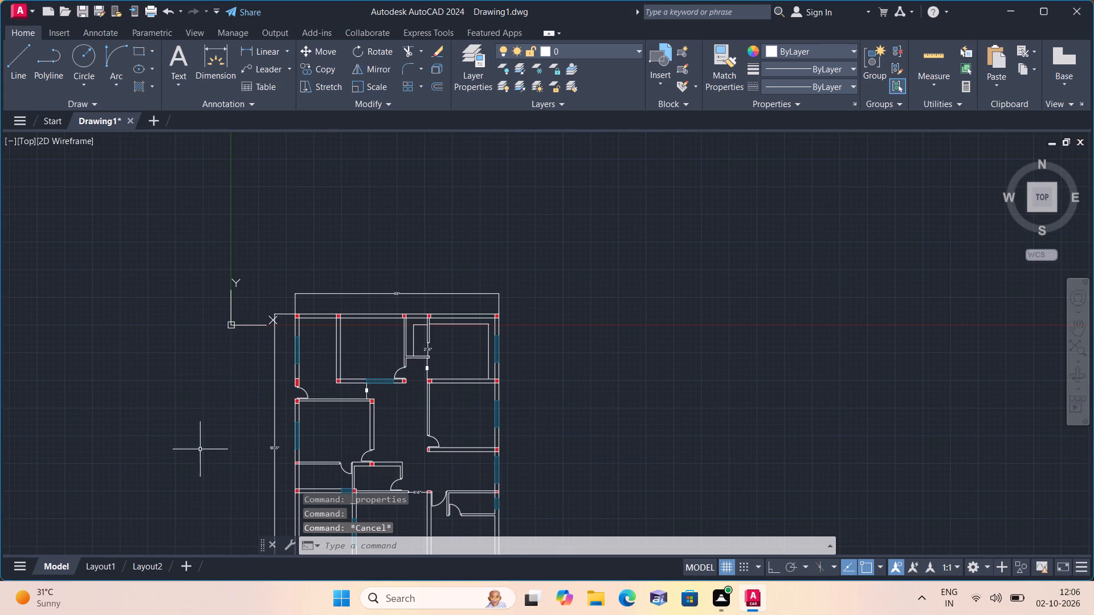
scroll(271, 504, up, 3)
scroll(296, 253, up, 1)
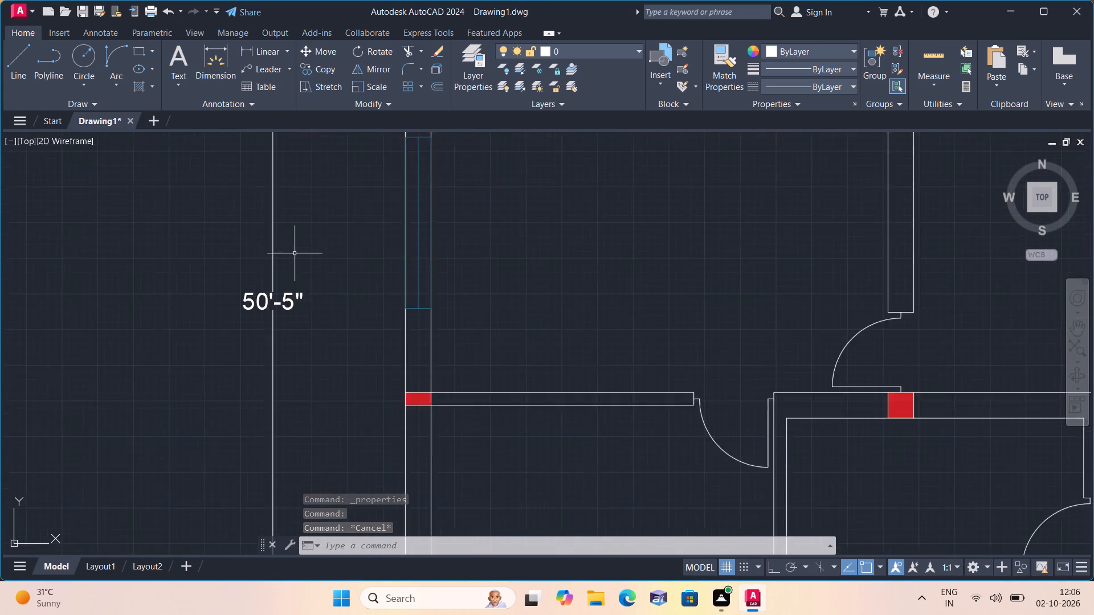
scroll(295, 253, up, 1)
triple_click(252, 325)
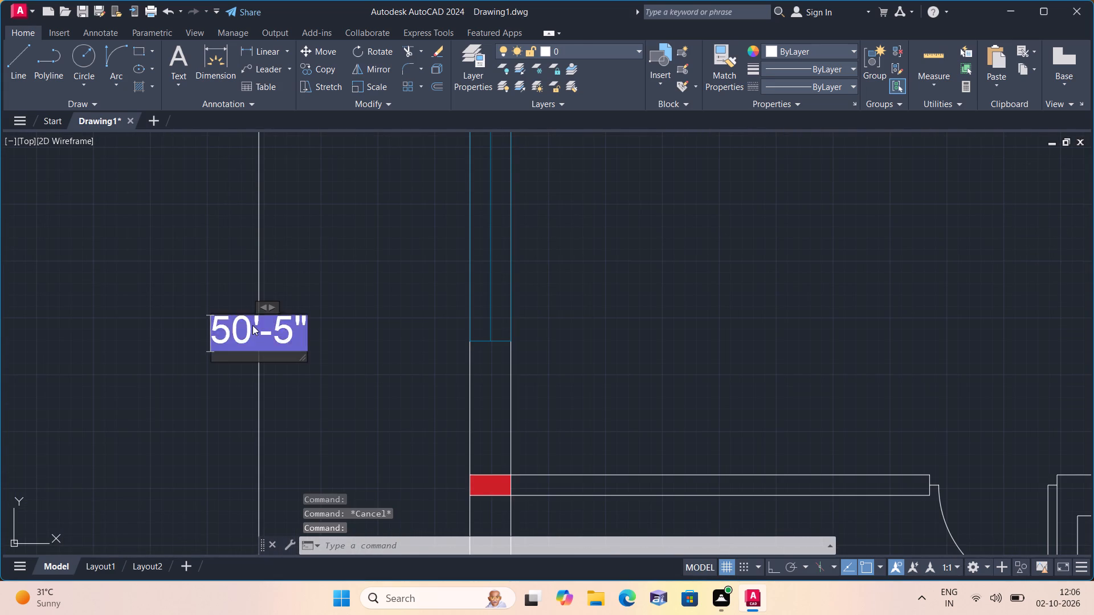
key(BackSpace)
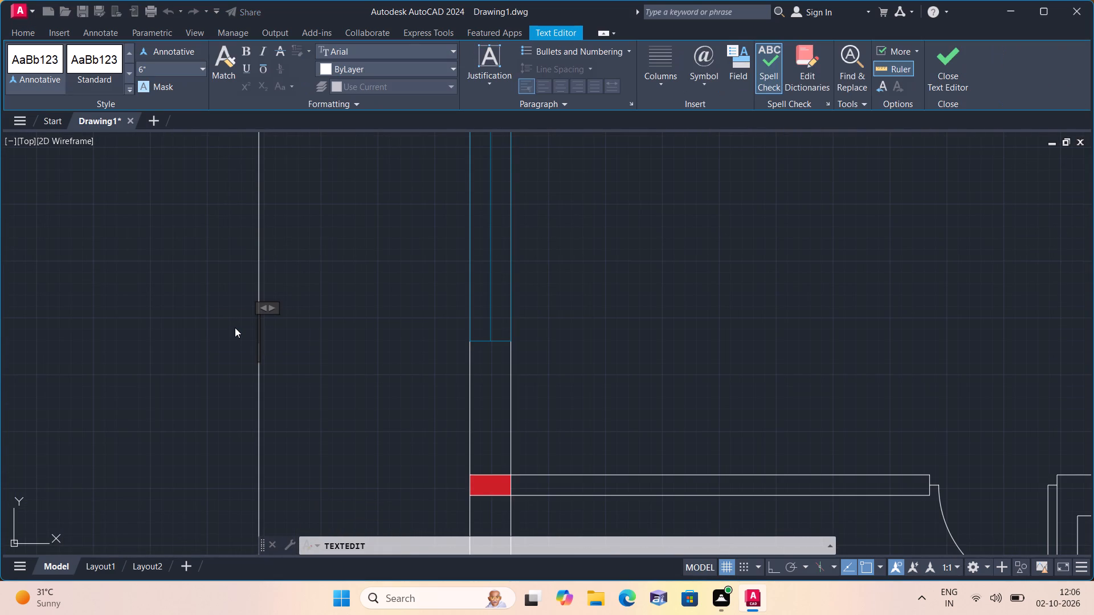
text(50')
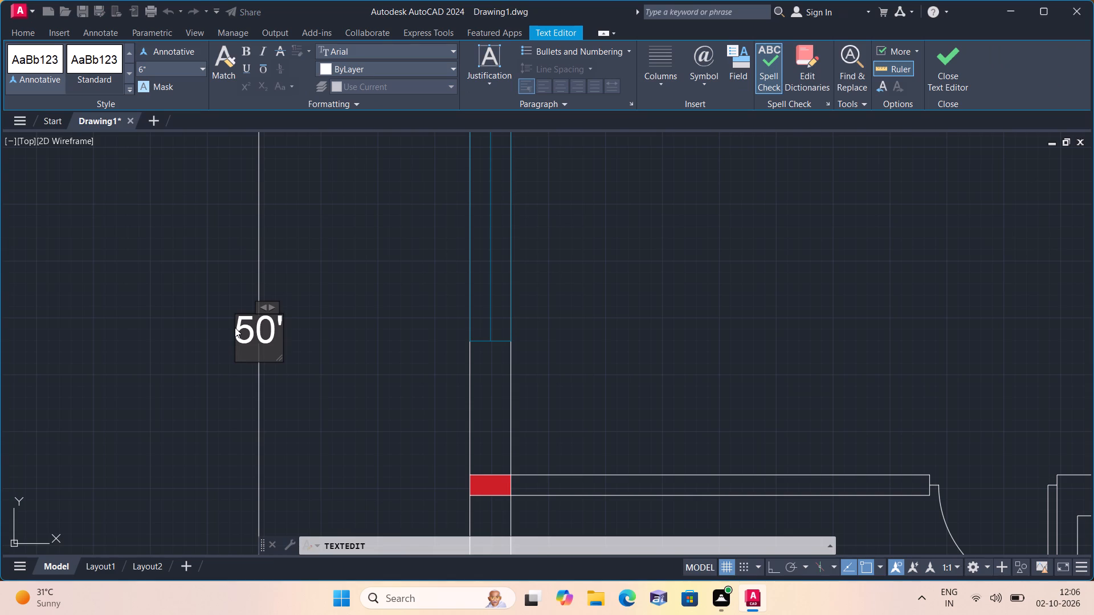
click(266, 326)
click(398, 318)
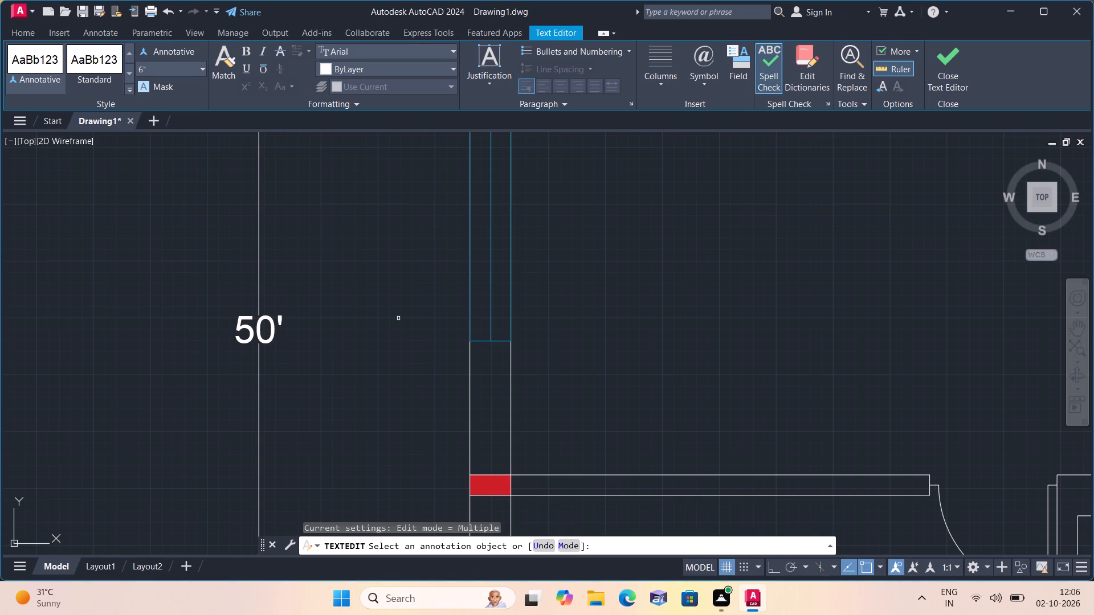
key(Escape)
Examine the floor plan with its overall dimensions, rooms, doors and windows, especially the northern rooms.
scroll(387, 323, down, 1)
scroll(349, 384, down, 1)
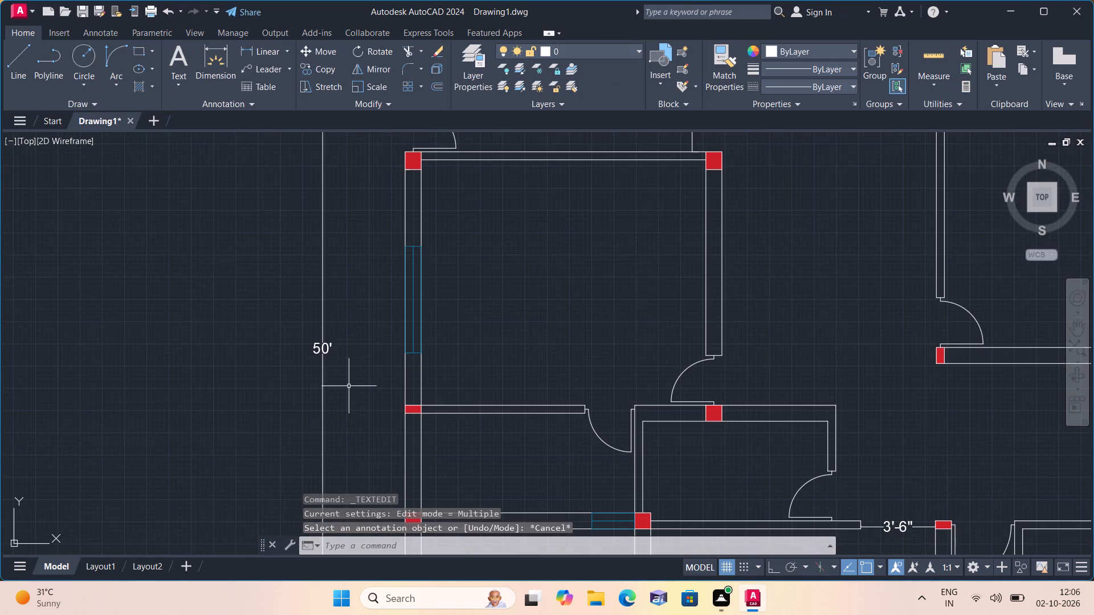
scroll(349, 386, down, 1)
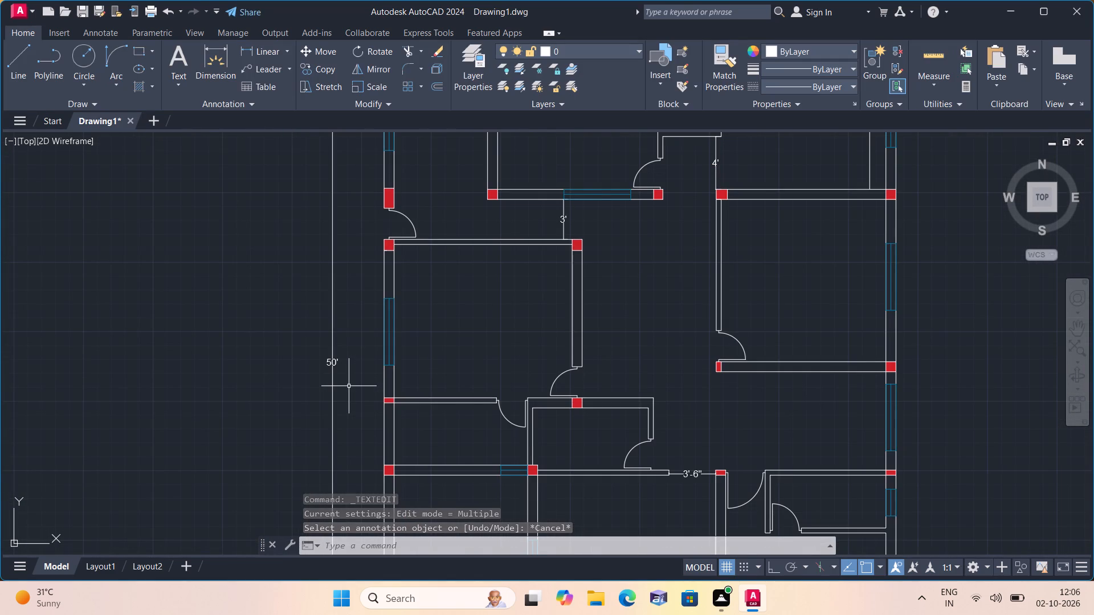
scroll(349, 386, down, 1)
scroll(347, 386, up, 3)
scroll(347, 386, down, 3)
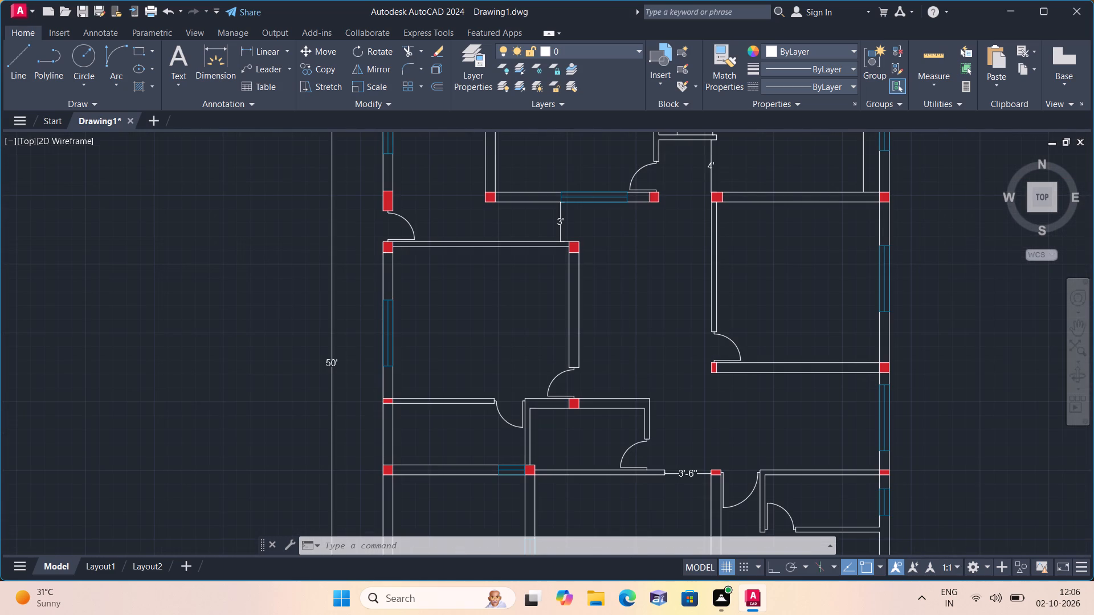
scroll(347, 386, up, 1)
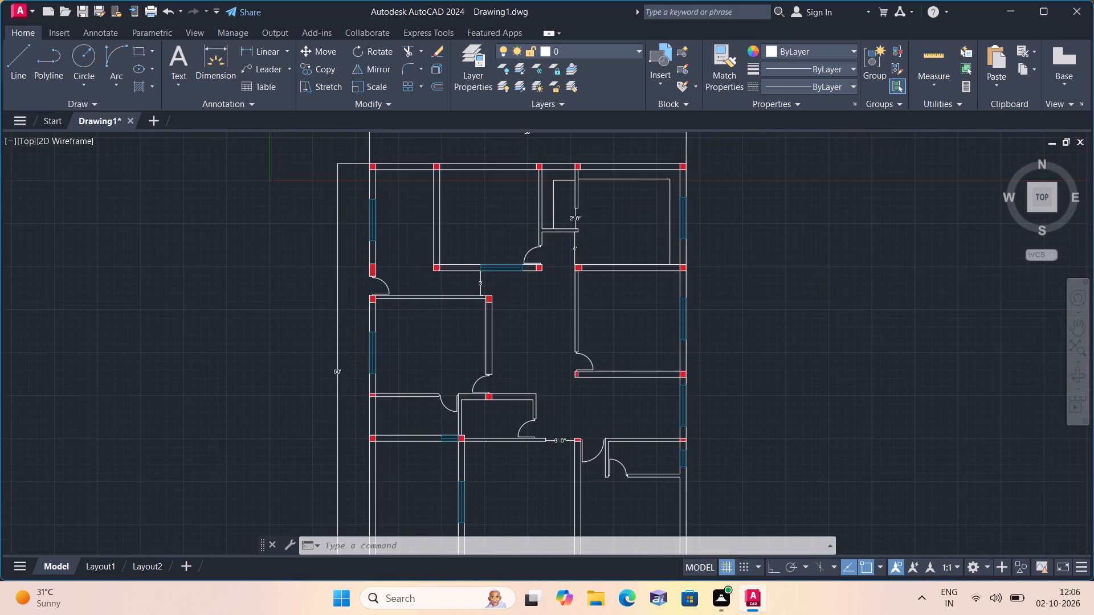
scroll(347, 386, down, 2)
scroll(474, 251, up, 2)
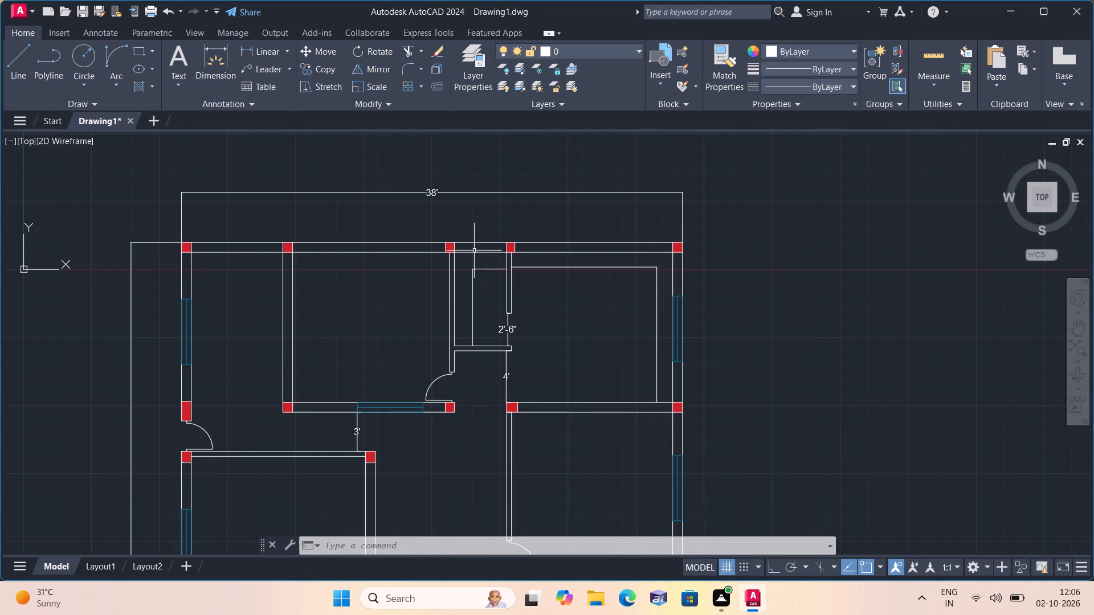
scroll(474, 251, down, 2)
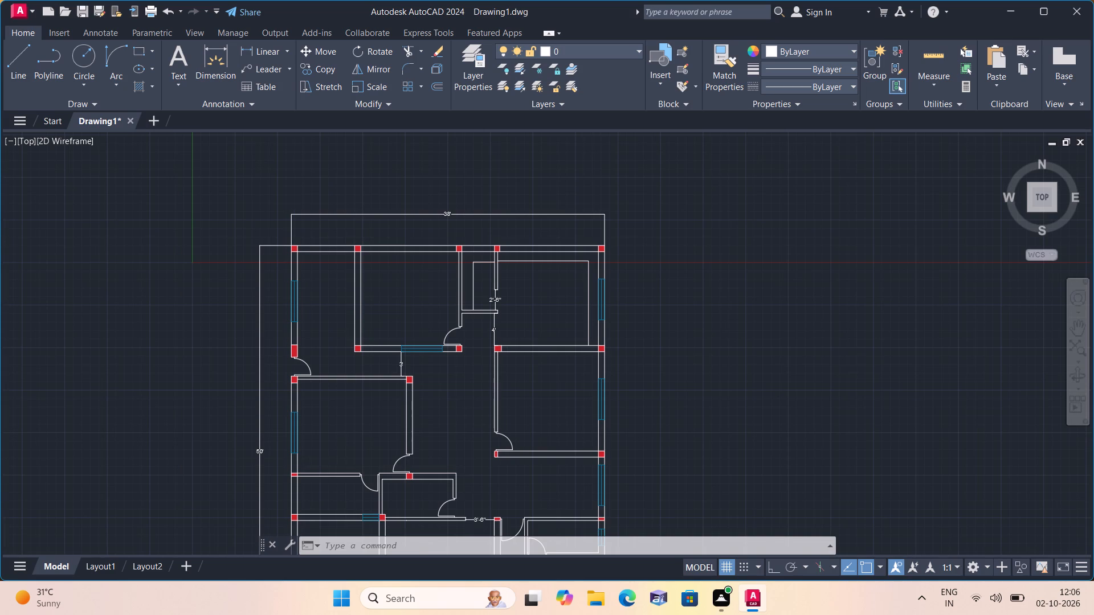
scroll(474, 251, up, 2)
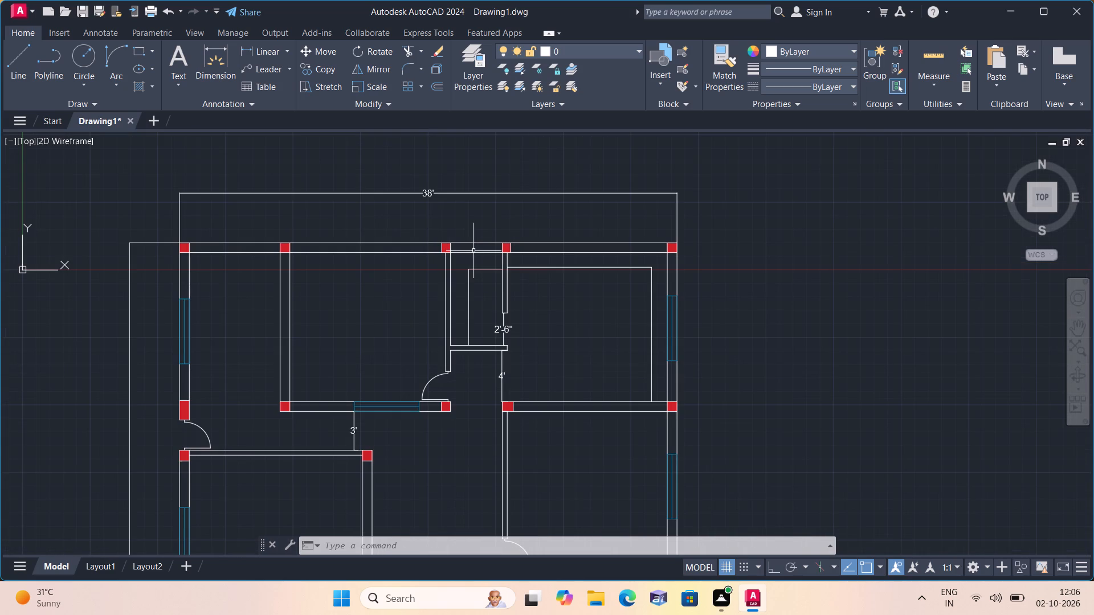
scroll(368, 181, up, 1)
scroll(340, 343, down, 1)
middle_drag(340, 343, 350, 239)
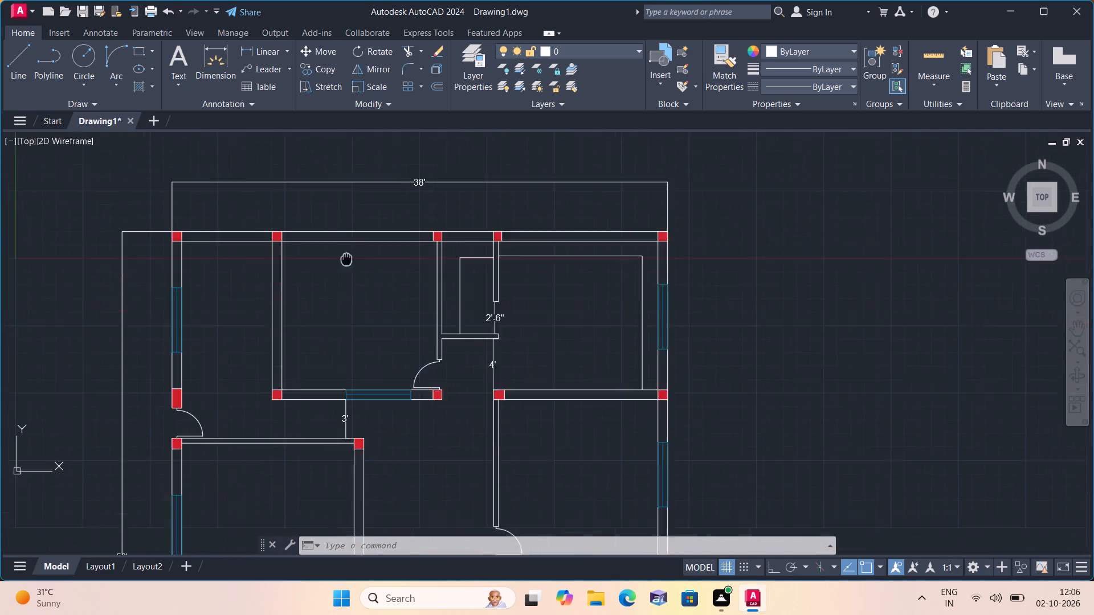
middle_drag(350, 239, 352, 232)
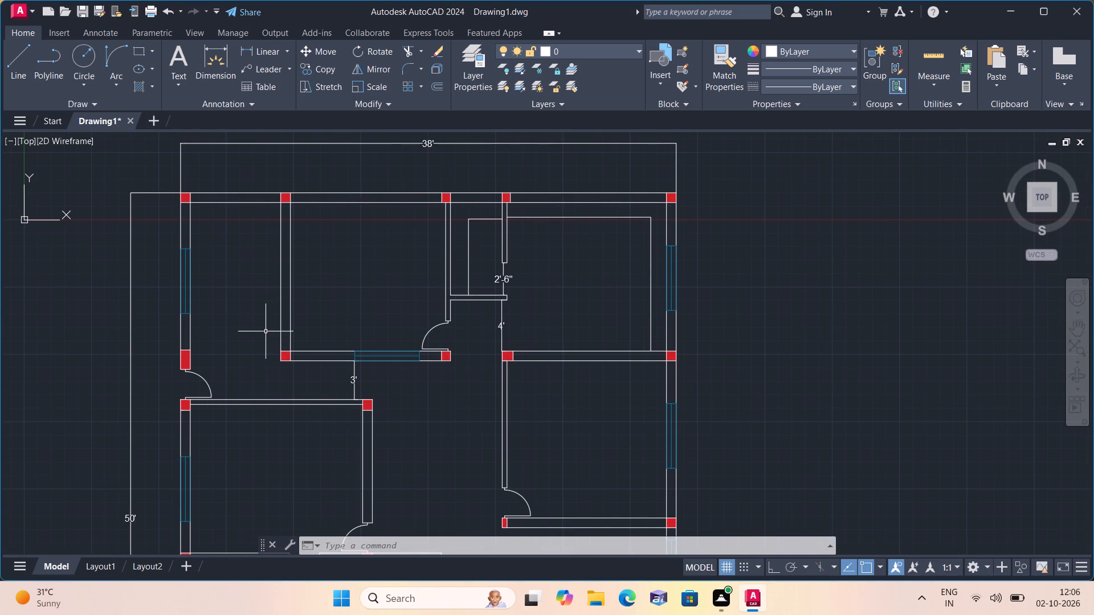
Move the northernmost window in the west outer wall straight south along the wall, closer to the column above the door.
scroll(188, 292, up, 2)
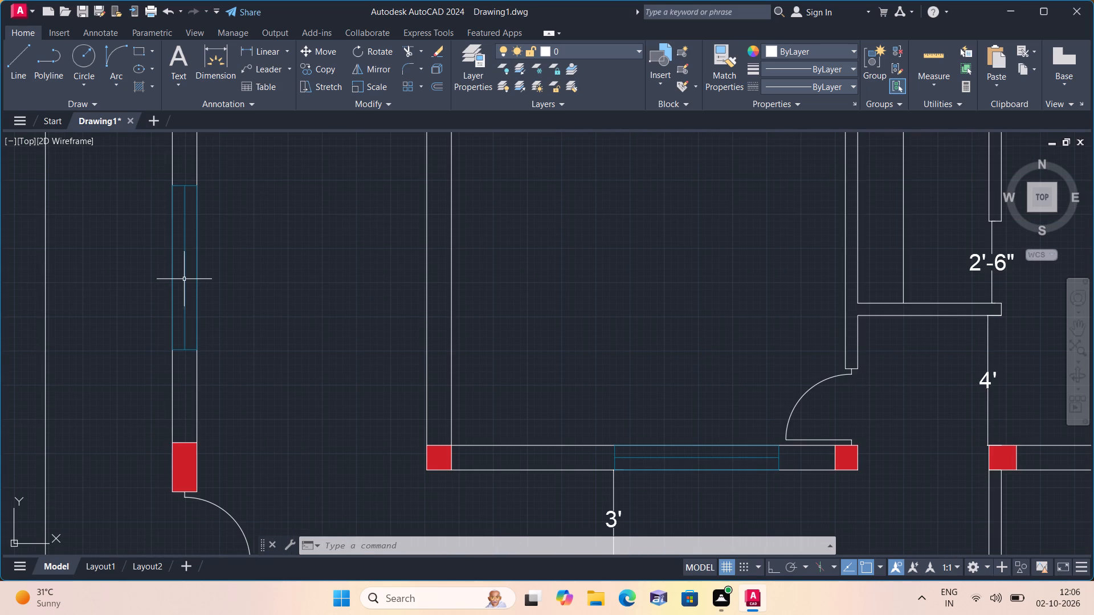
click(184, 278)
click(172, 270)
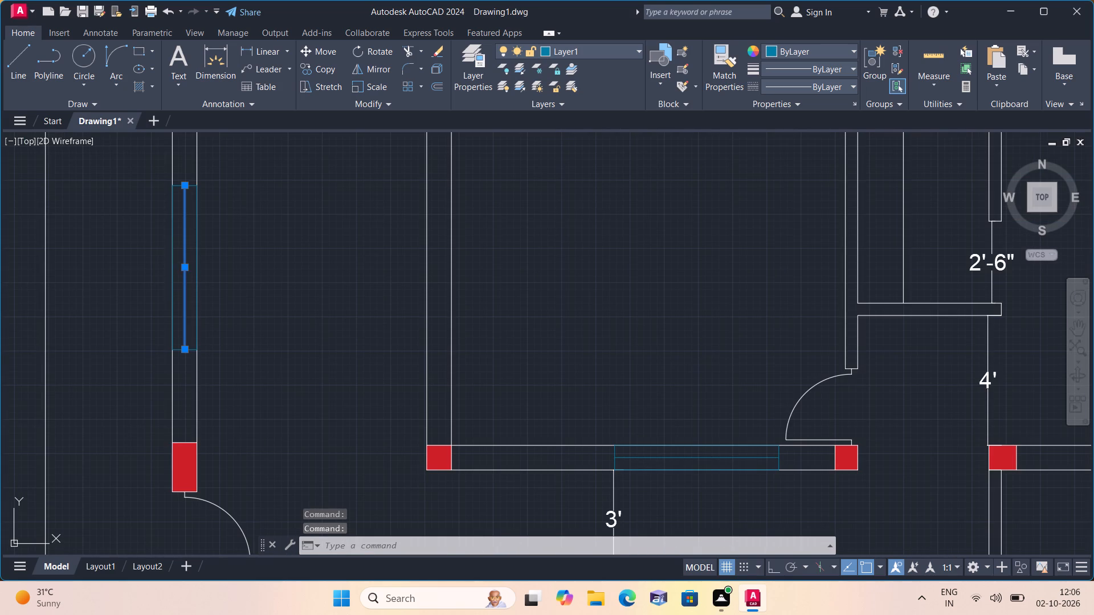
scroll(197, 327, up, 3)
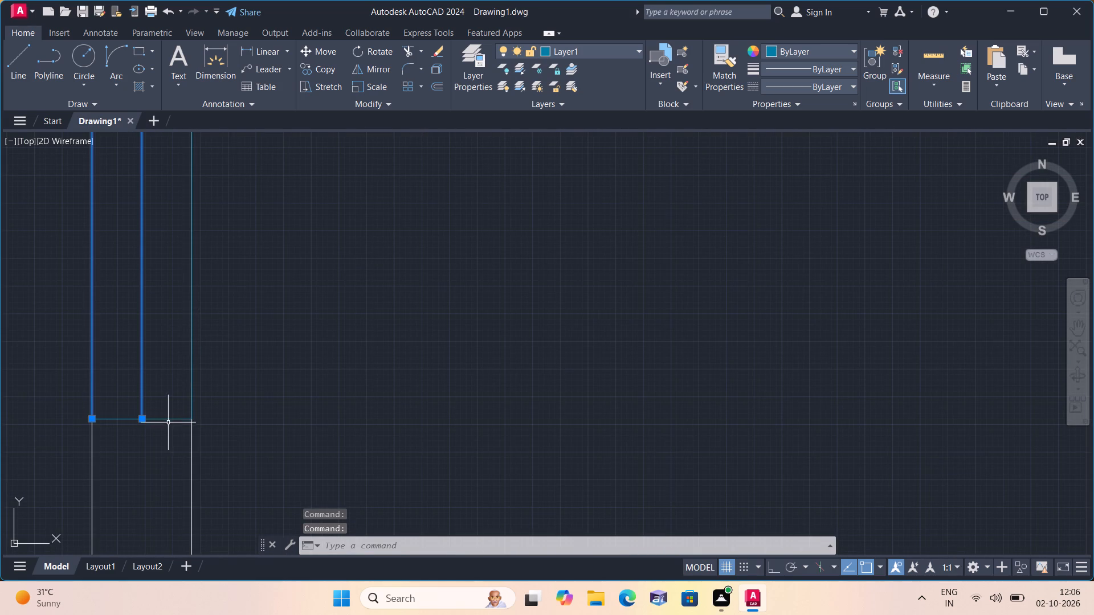
drag(168, 432, 153, 417)
click(134, 379)
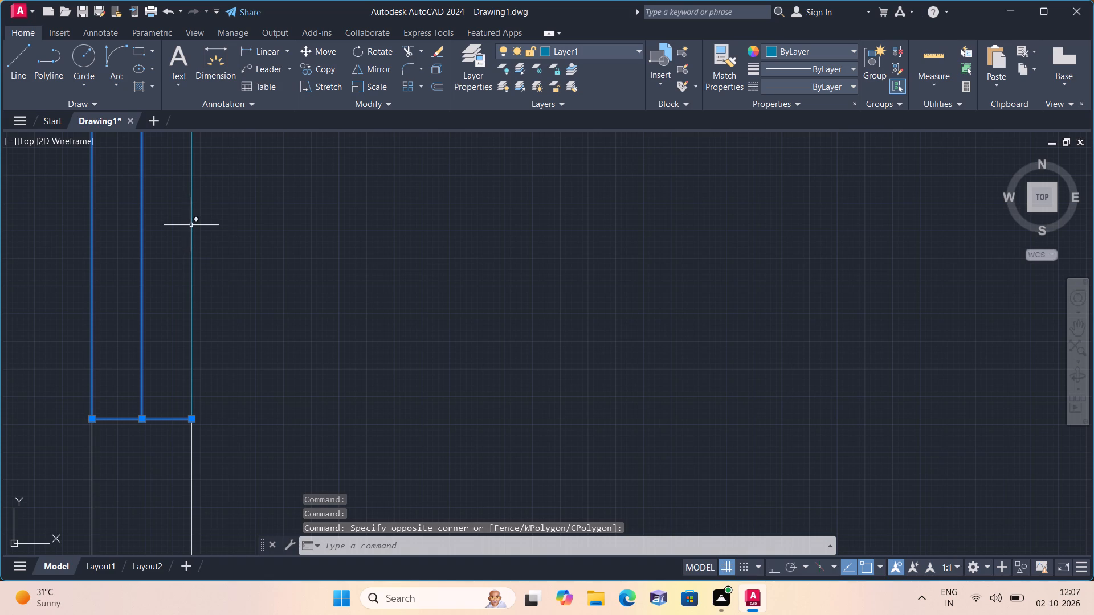
click(191, 225)
scroll(191, 225, down, 1)
middle_drag(192, 237, 282, 398)
middle_drag(254, 222, 254, 246)
scroll(246, 225, down, 1)
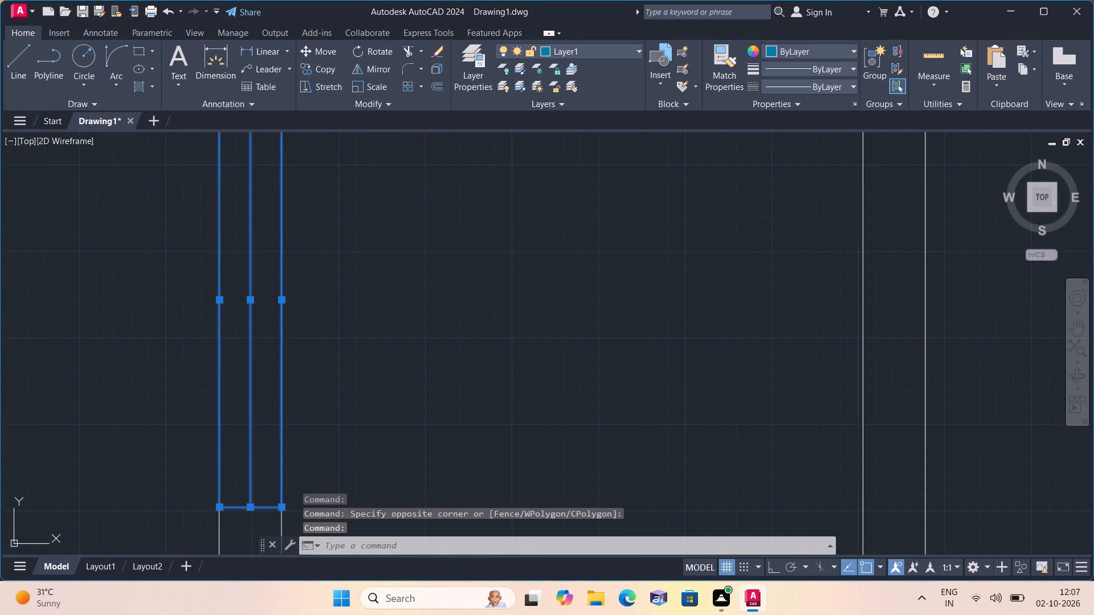
middle_drag(254, 246, 296, 378)
scroll(295, 375, up, 1)
scroll(301, 234, up, 2)
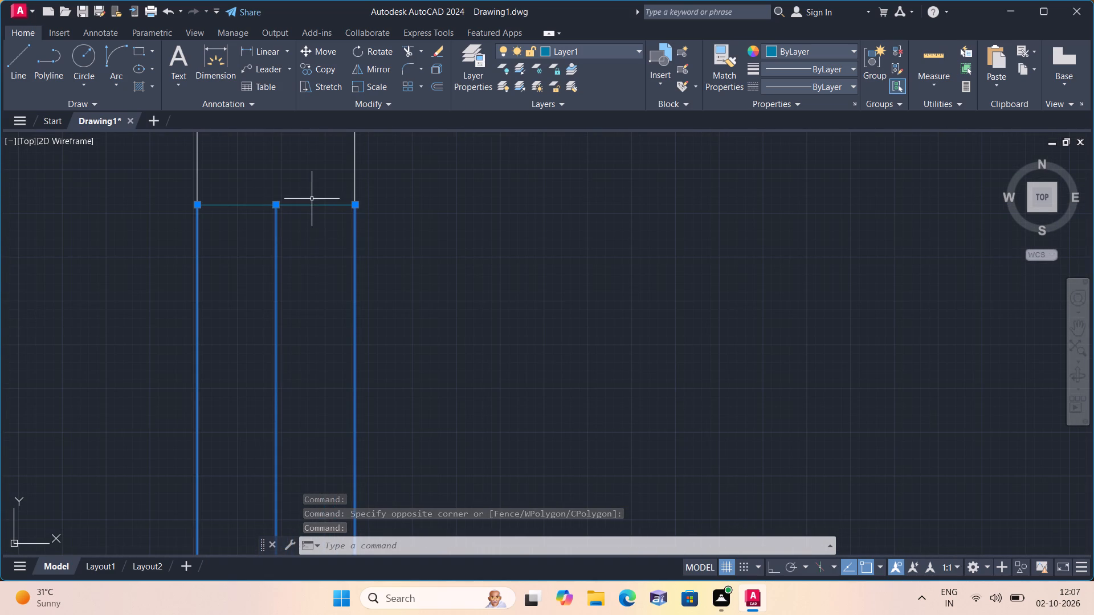
click(297, 209)
click(298, 206)
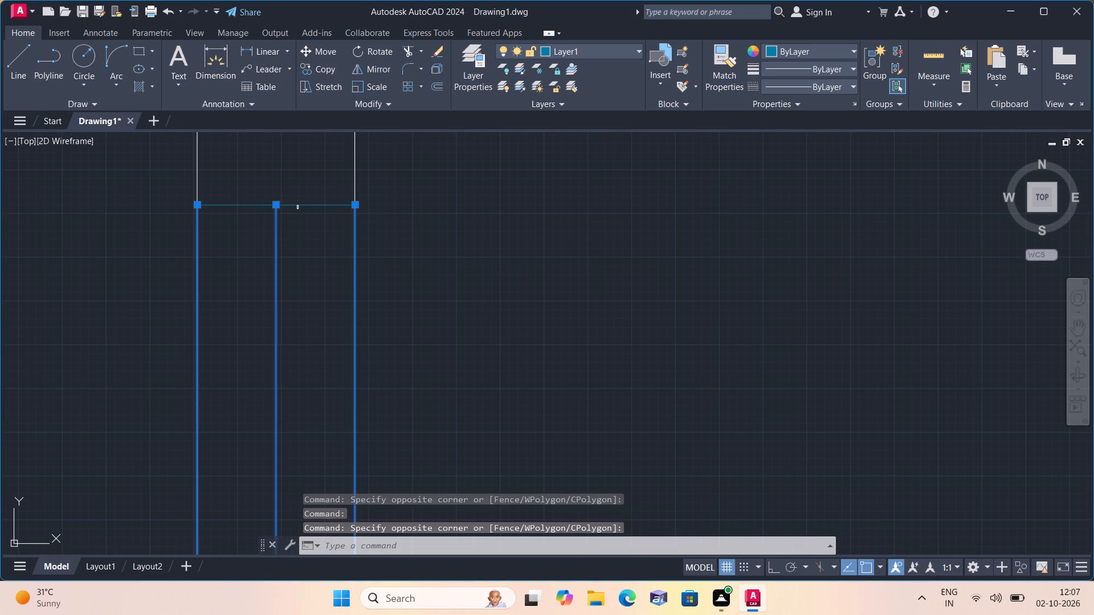
click(298, 206)
click(298, 206)
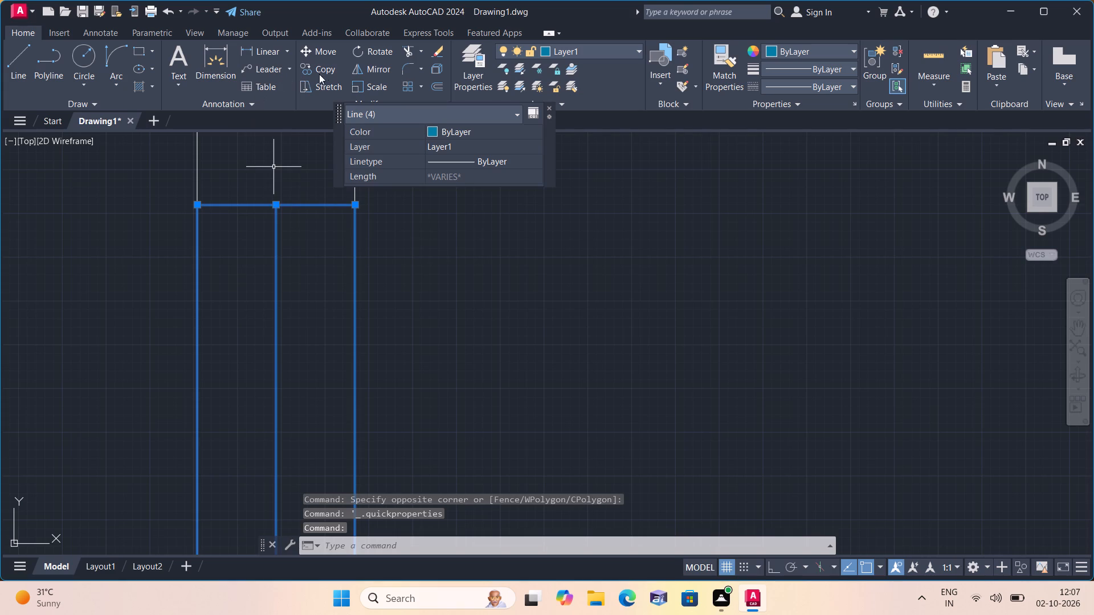
click(325, 49)
scroll(266, 317, down, 2)
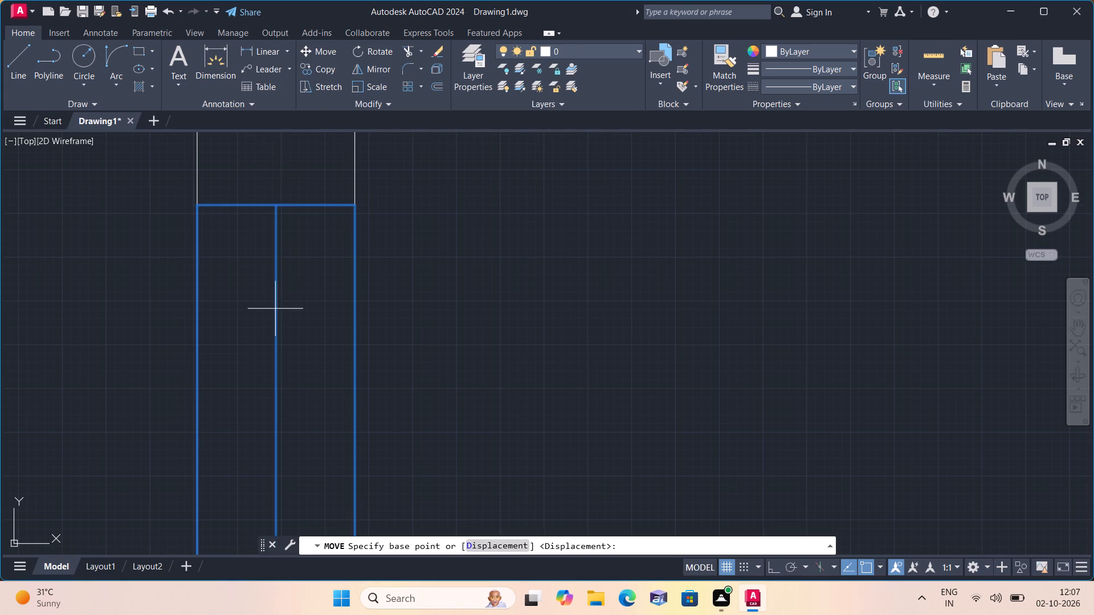
middle_drag(262, 329, 252, 203)
scroll(243, 253, down, 1)
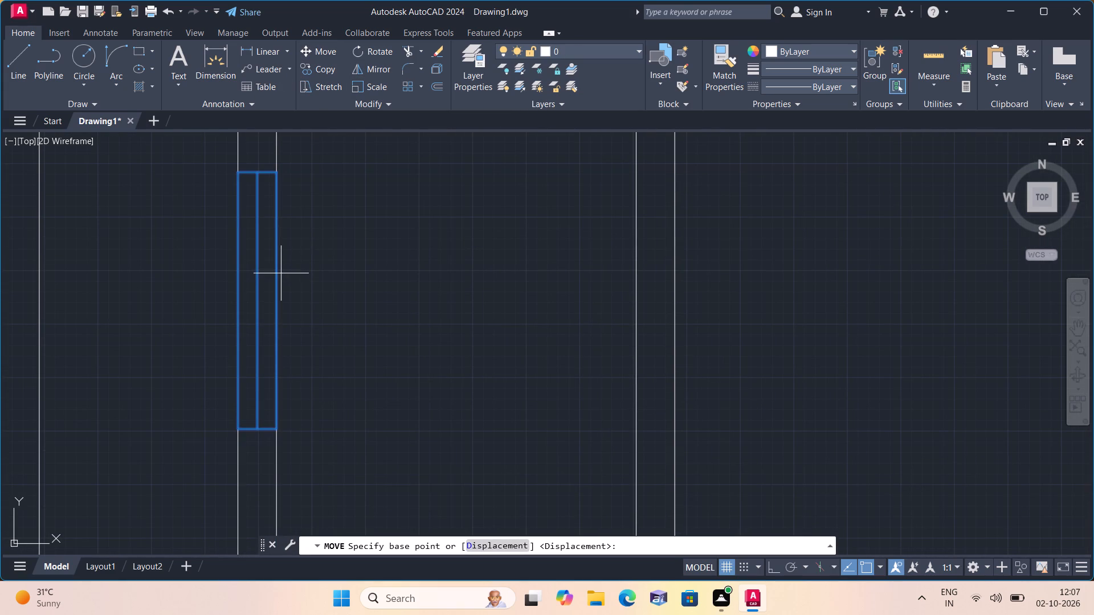
click(275, 284)
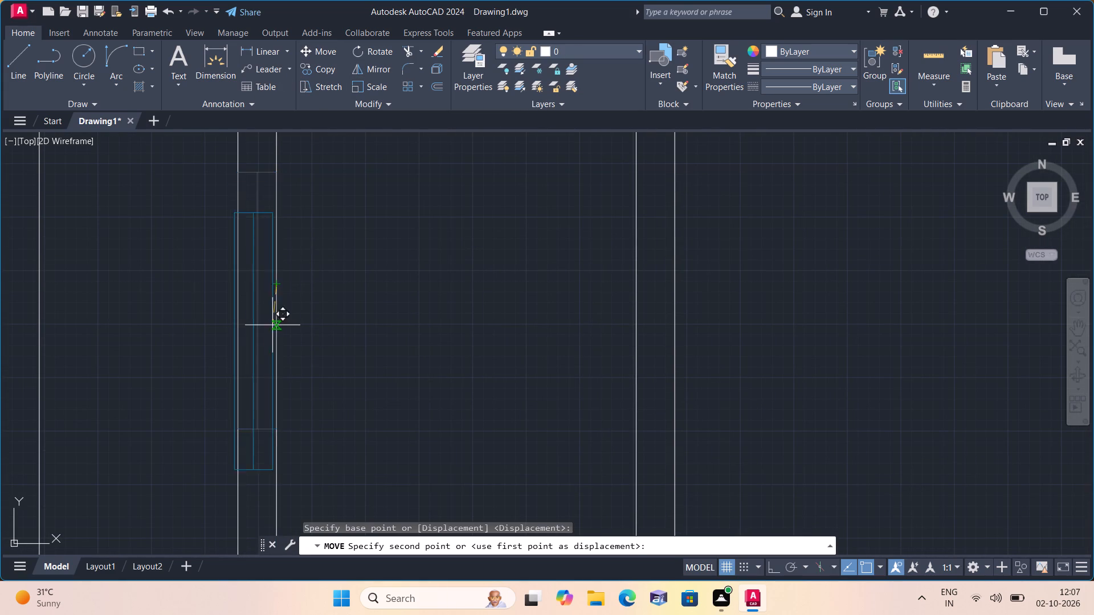
middle_drag(280, 340, 316, 213)
scroll(308, 255, down, 1)
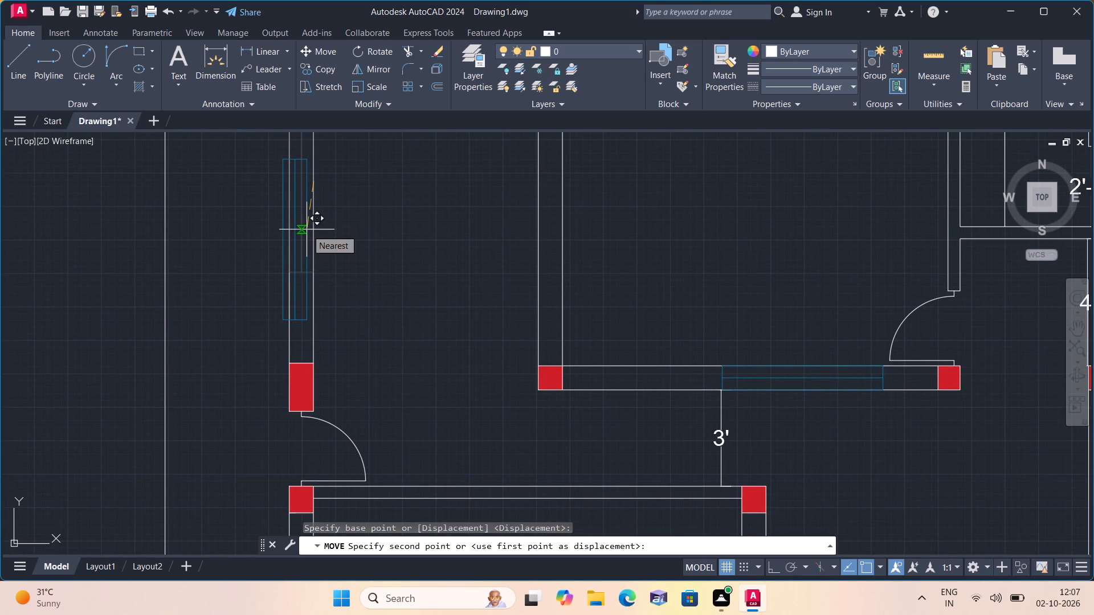
key(F8)
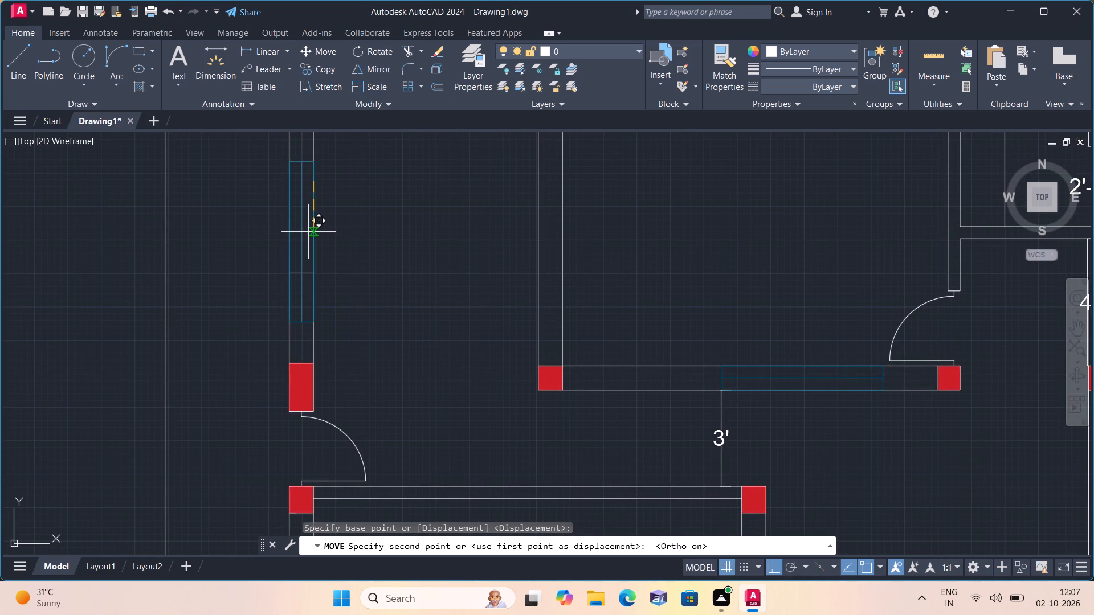
click(310, 233)
Copy the small window of the small east room into the west outer wall, just south of the north-west corner column.
scroll(350, 222, down, 3)
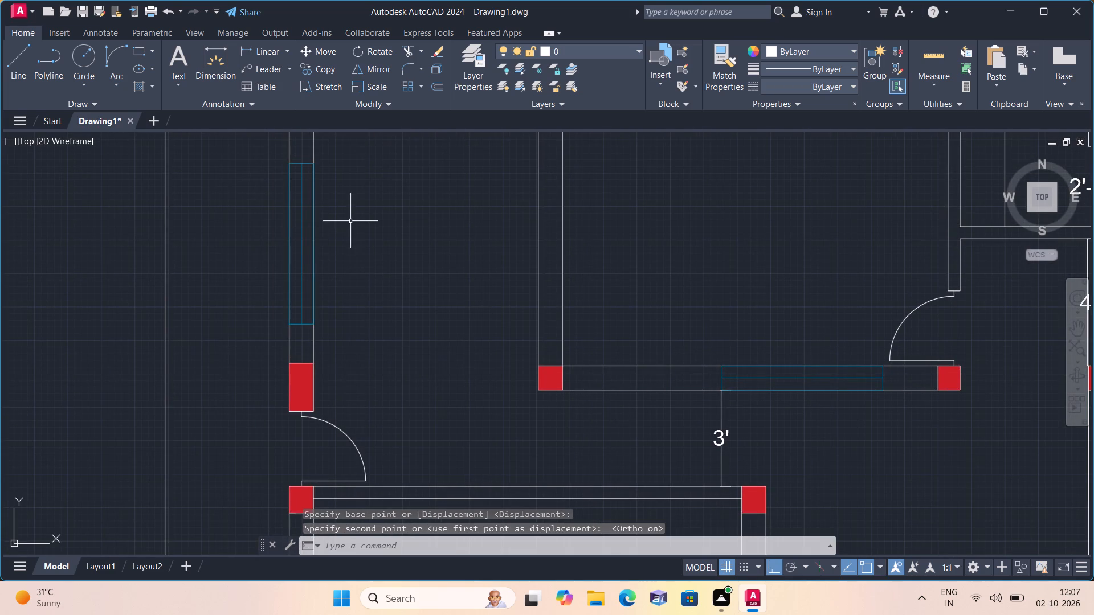
scroll(393, 423, down, 1)
middle_drag(393, 423, 382, 320)
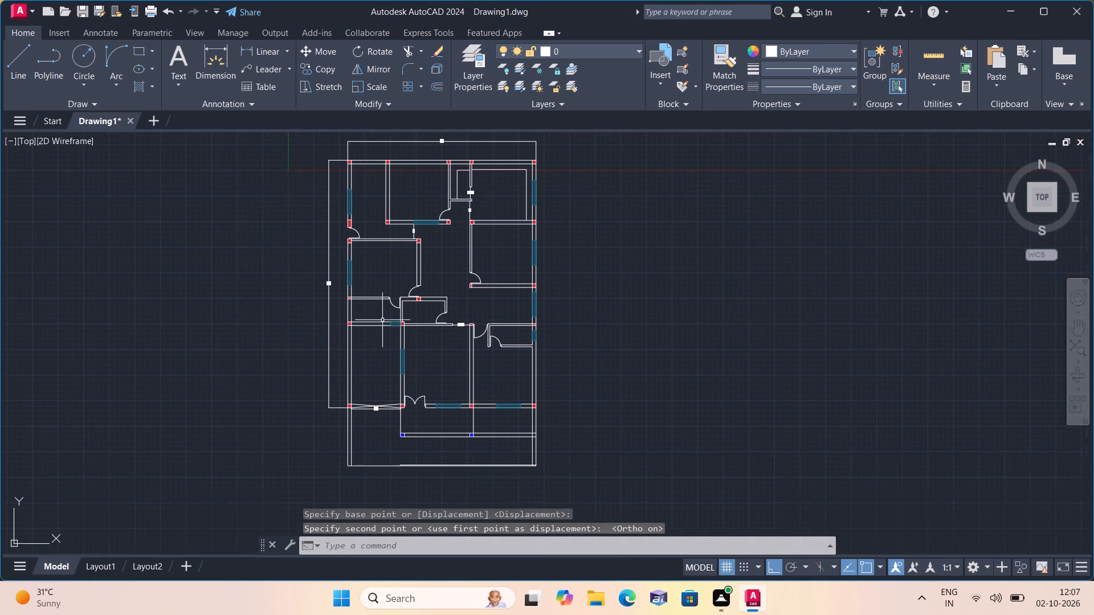
scroll(530, 335, up, 5)
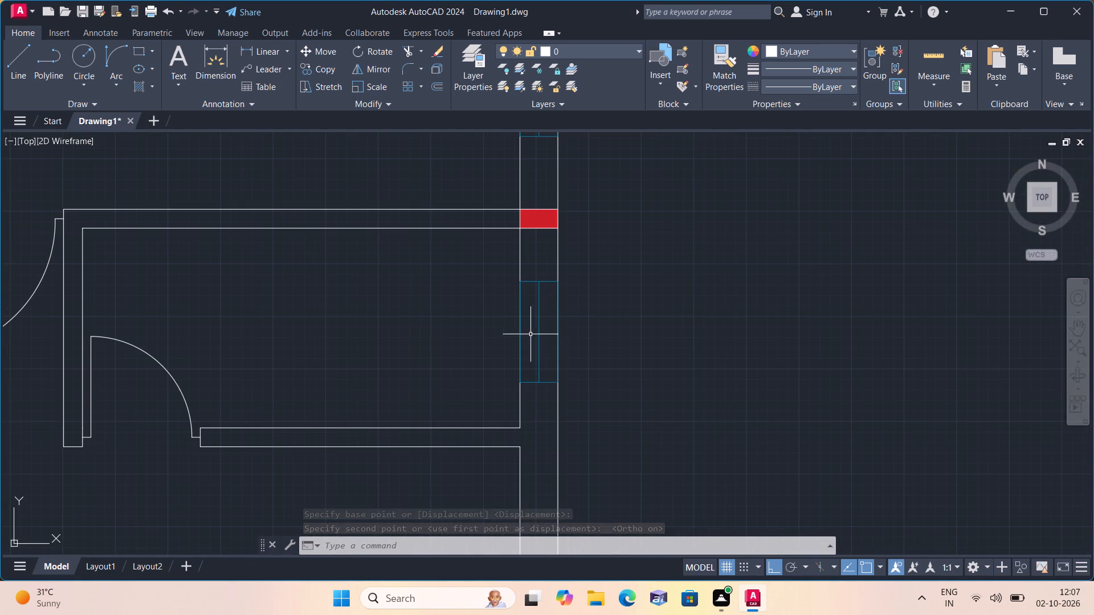
click(538, 322)
click(533, 281)
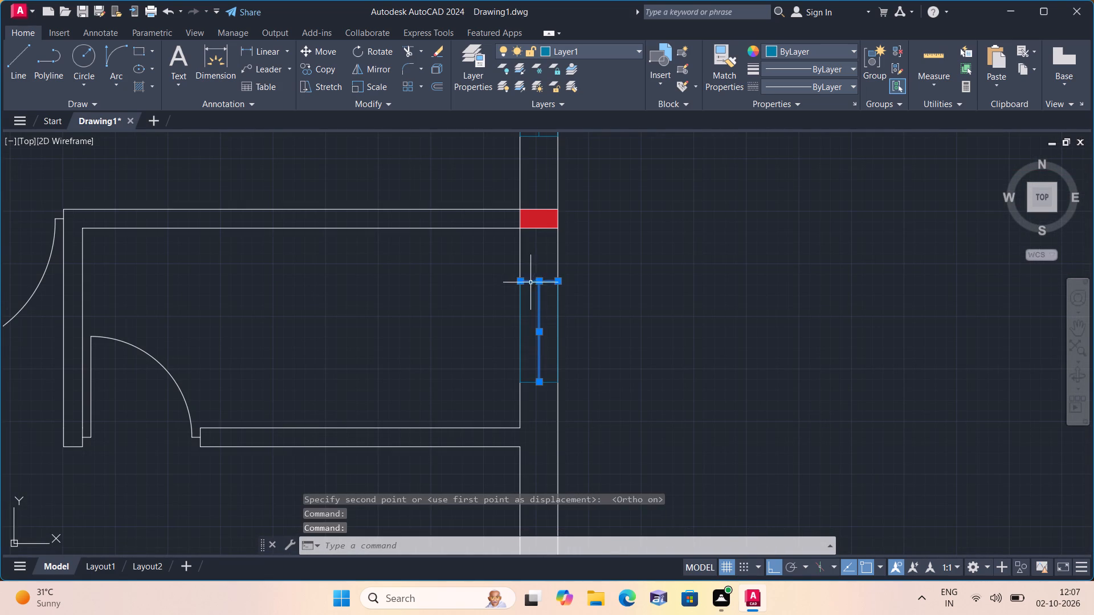
click(521, 301)
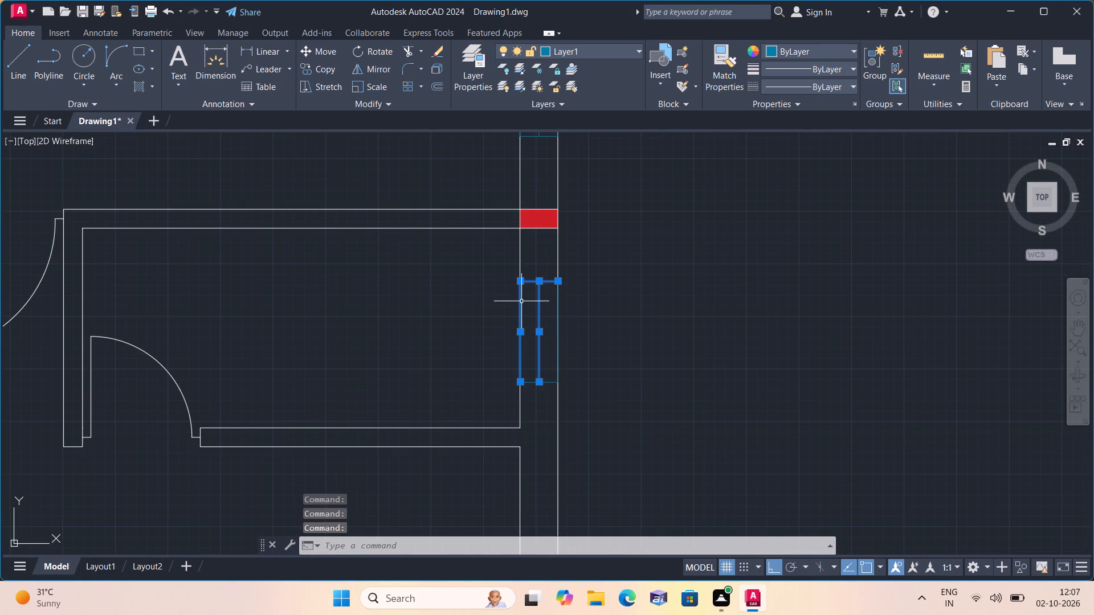
scroll(550, 362, up, 1)
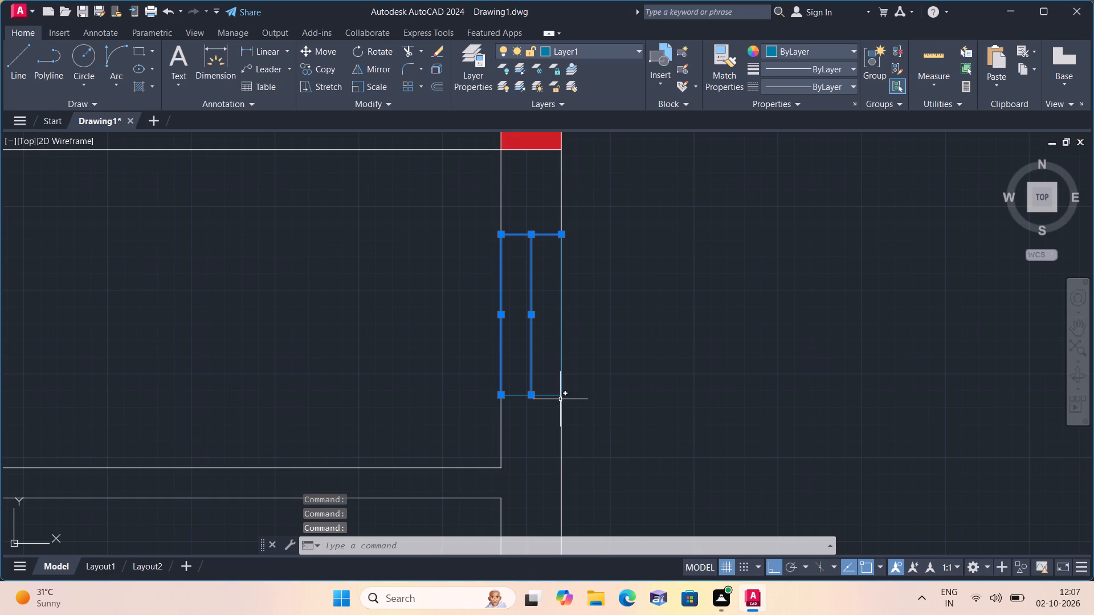
click(556, 395)
click(562, 354)
click(323, 65)
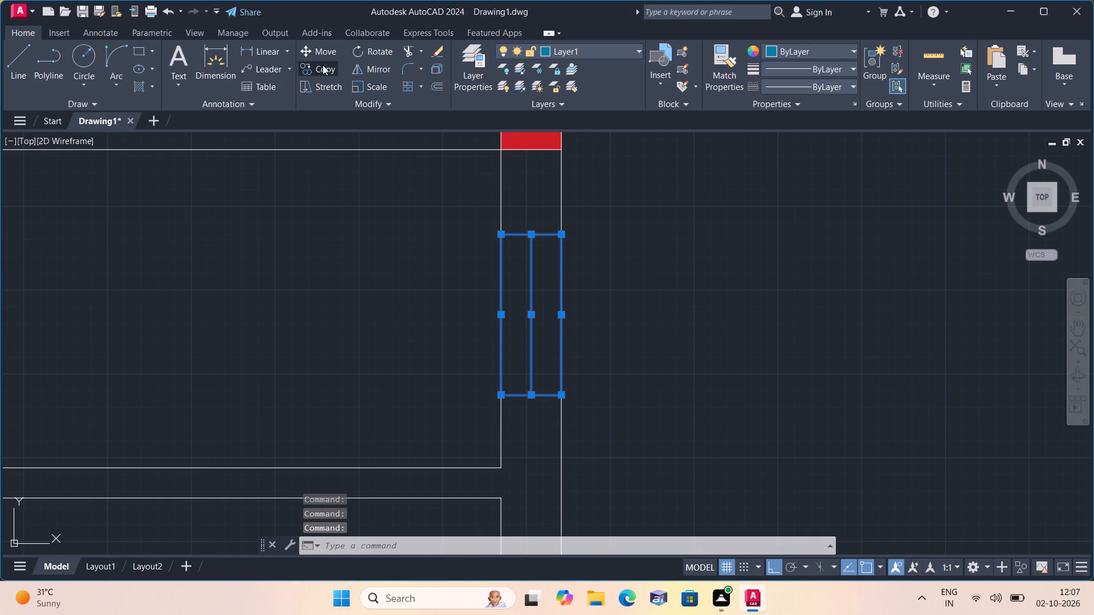
click(500, 313)
scroll(339, 294, down, 2)
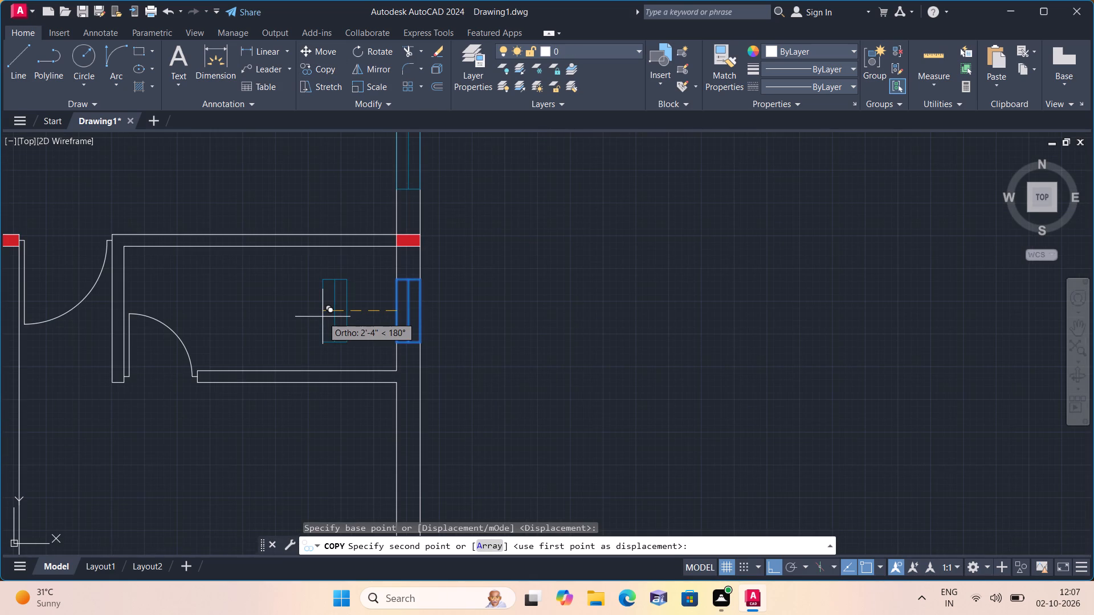
key(F8)
scroll(280, 264, down, 1)
middle_drag(280, 265, 391, 376)
scroll(379, 344, down, 3)
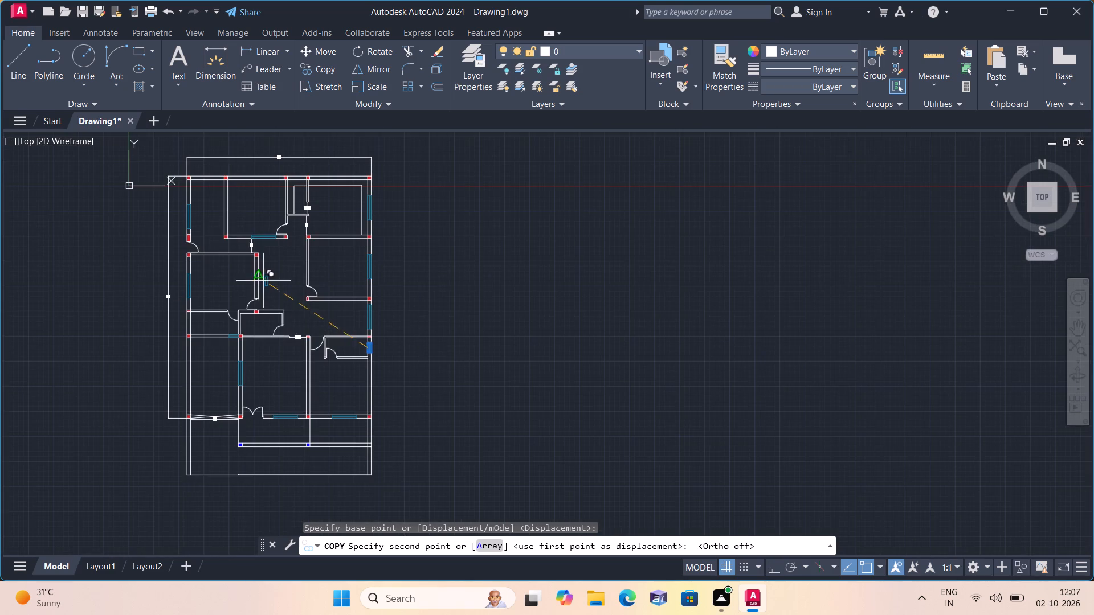
middle_drag(207, 243, 324, 329)
scroll(290, 281, up, 5)
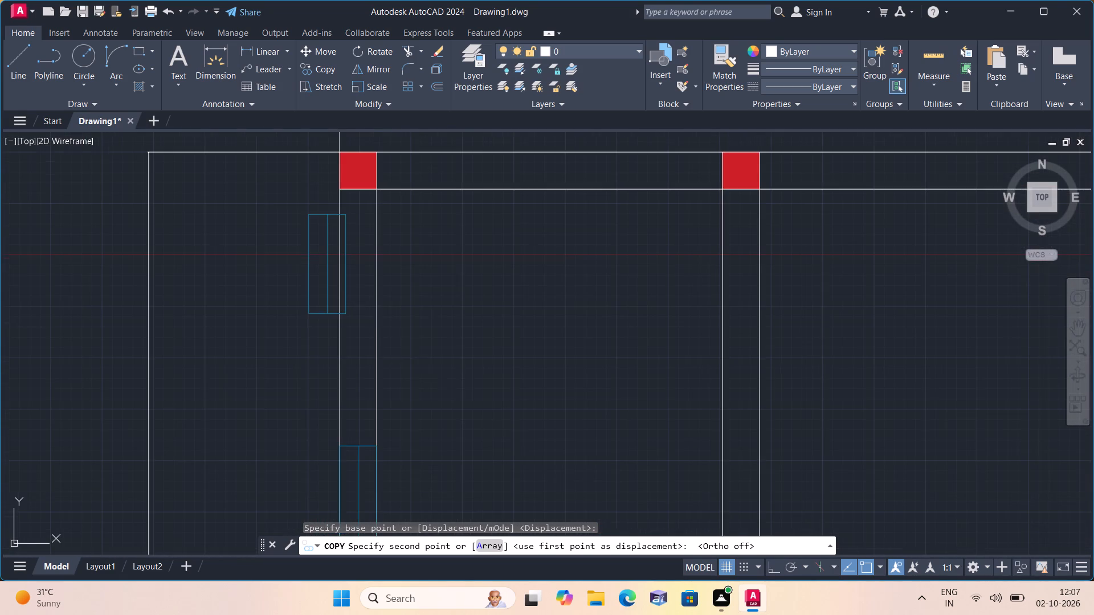
click(338, 256)
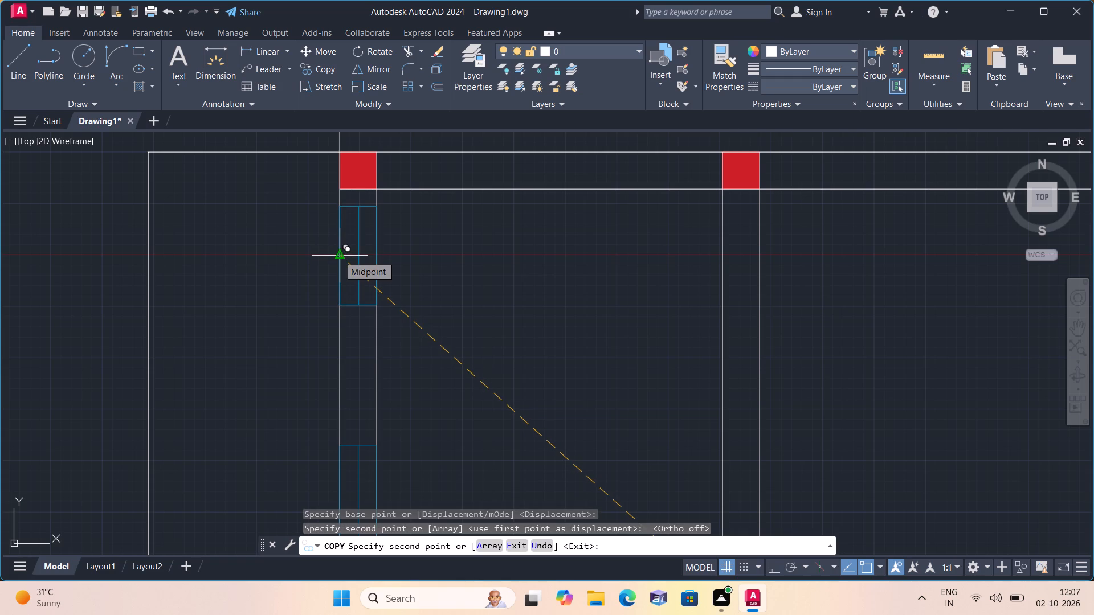
key(Escape)
Examine the whole floor plan, checking the window placement in the outer walls, the rooms and the overall dimensions.
scroll(229, 335, down, 2)
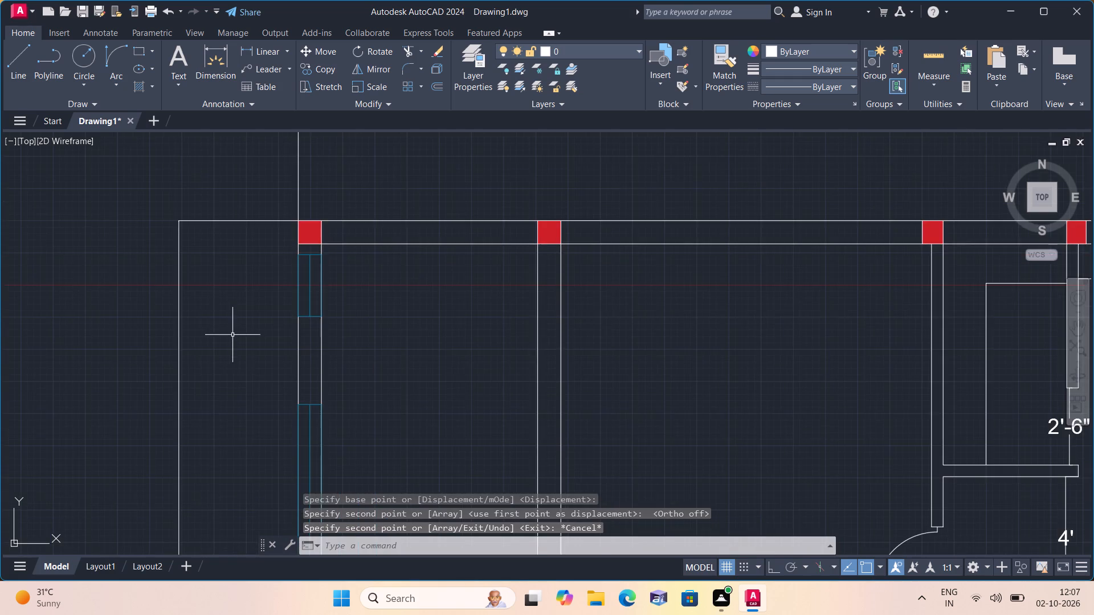
scroll(238, 332, down, 1)
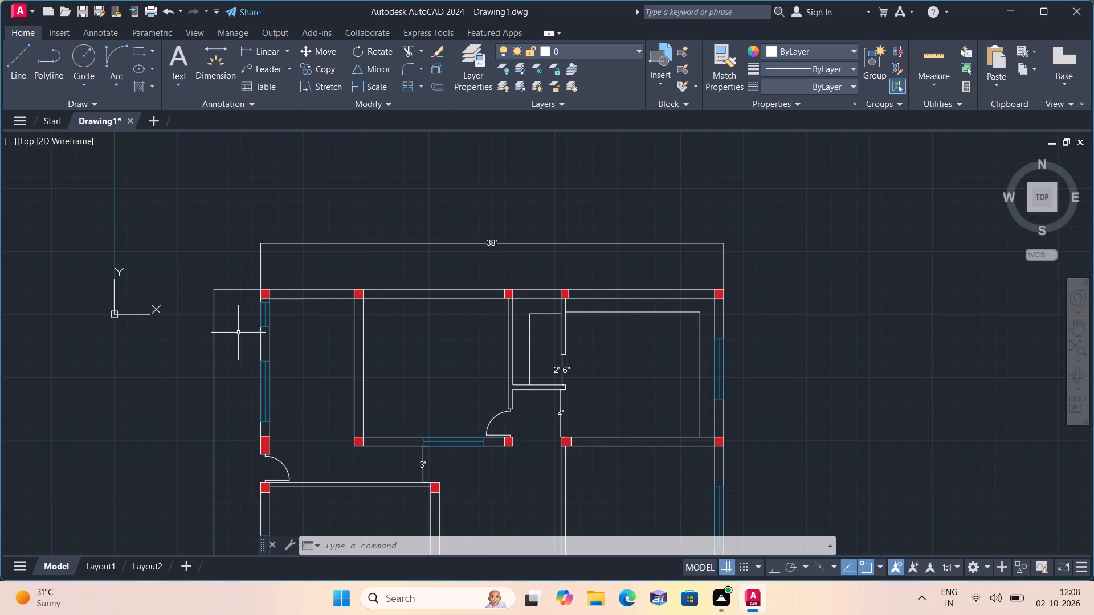
scroll(238, 333, down, 1)
scroll(372, 430, down, 1)
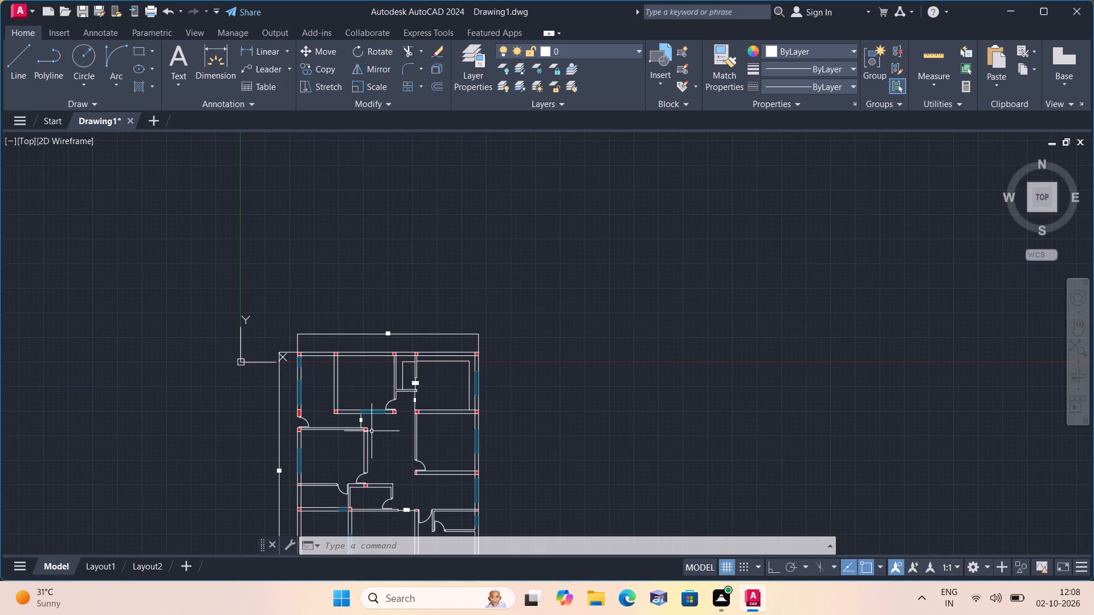
middle_drag(370, 431, 421, 353)
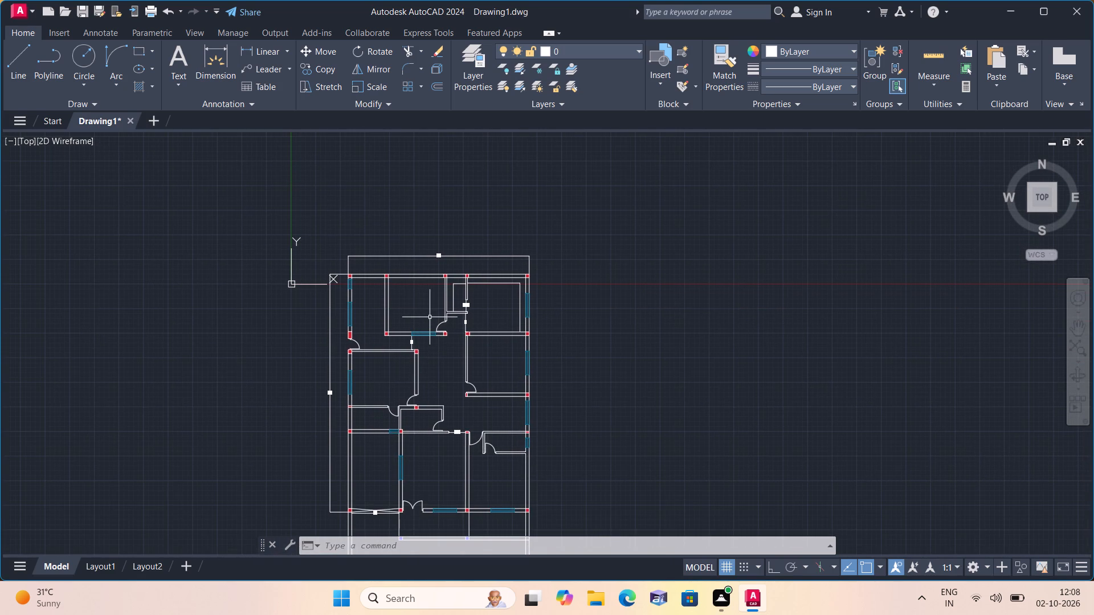
scroll(497, 333, up, 1)
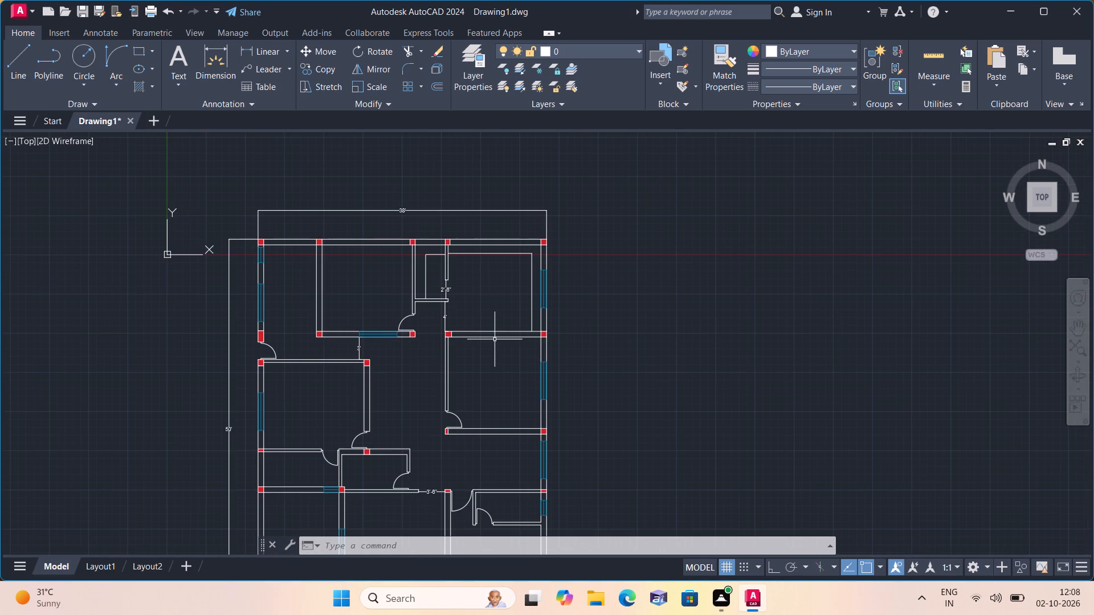
scroll(494, 339, down, 2)
middle_drag(489, 345, 492, 311)
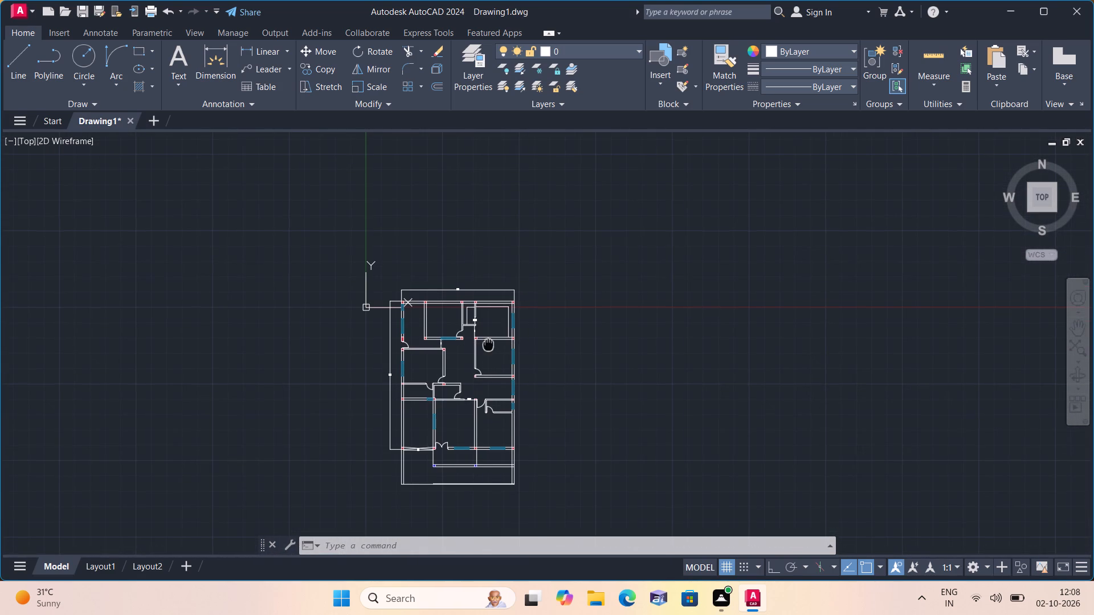
middle_drag(492, 311, 508, 278)
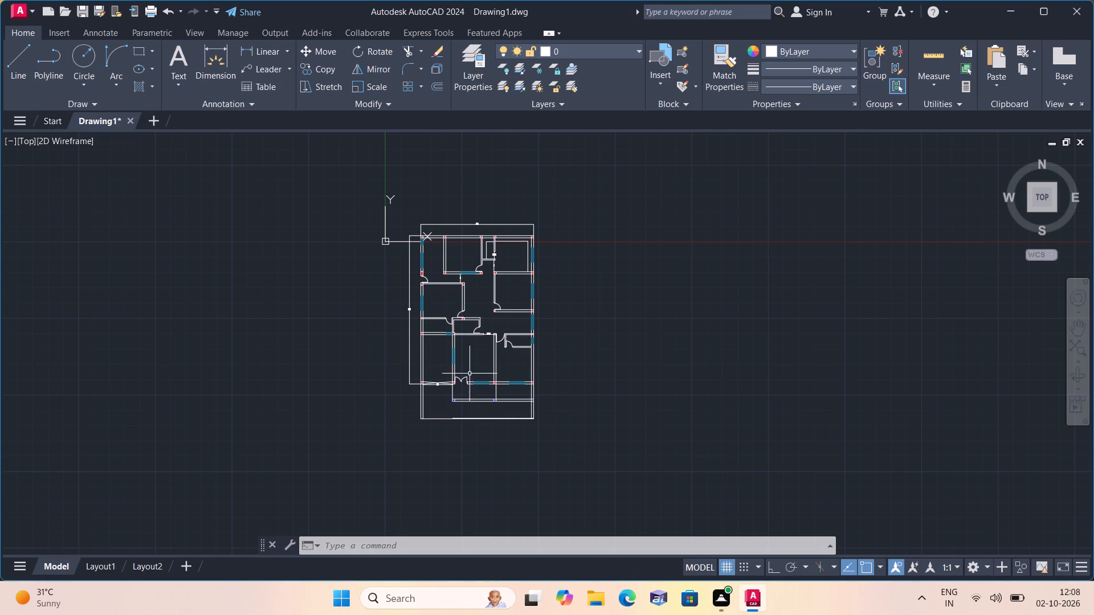
scroll(459, 337, up, 2)
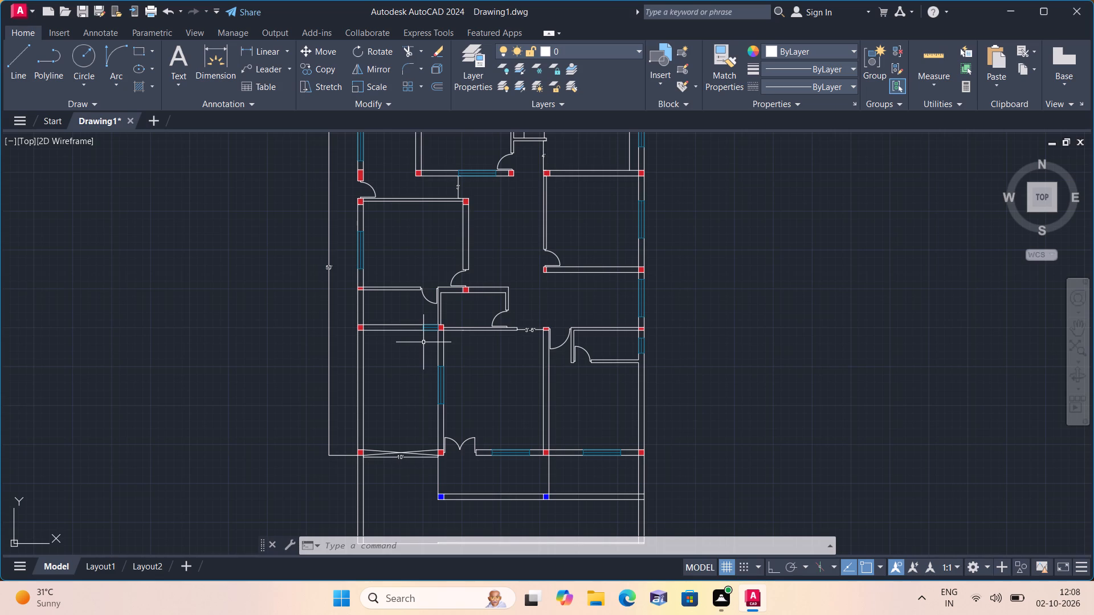
middle_drag(381, 293, 463, 504)
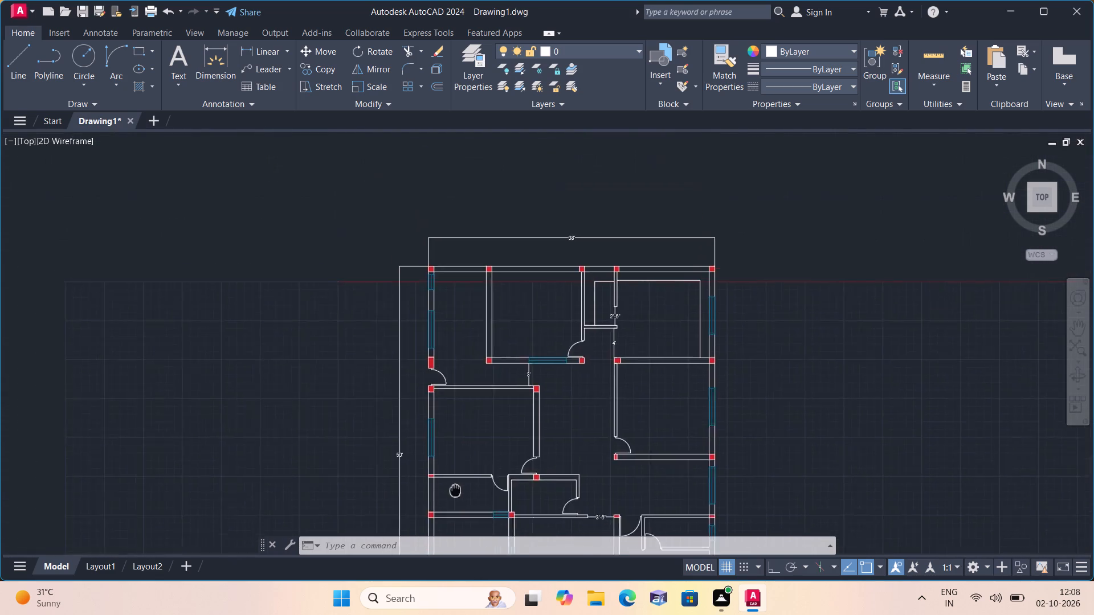
Move the small window below the north-west corner column straight north with ortho on, up against the column.
scroll(450, 293, up, 3)
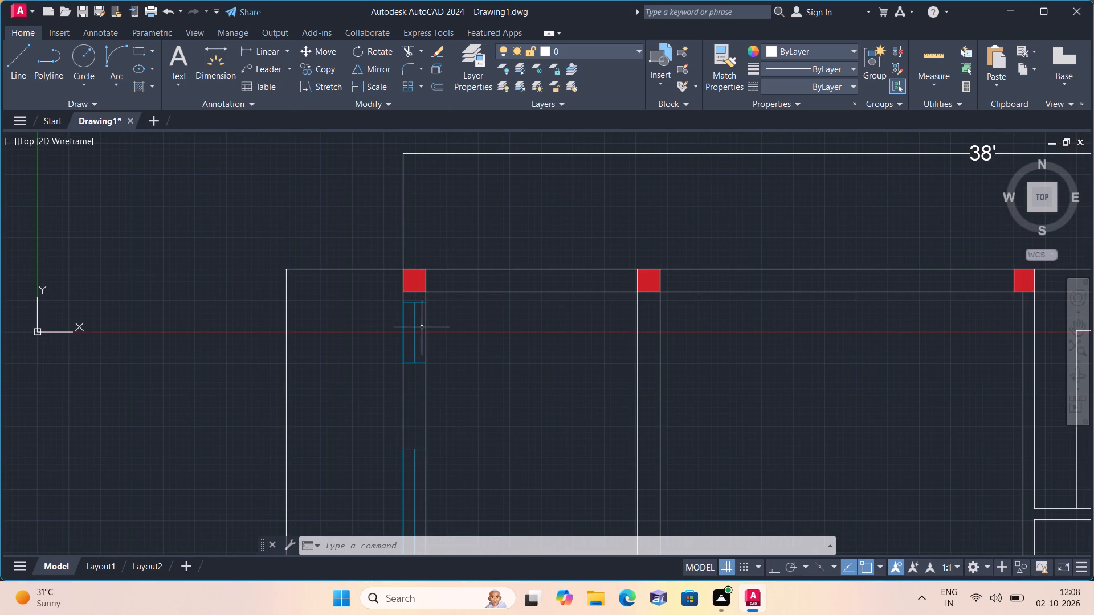
click(427, 329)
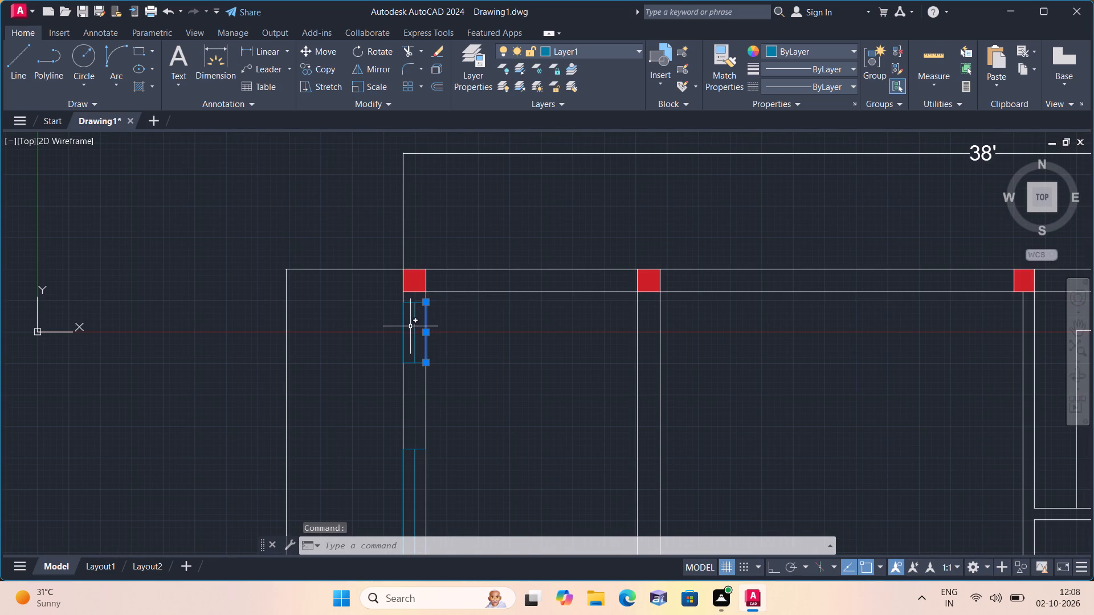
click(415, 329)
scroll(406, 330, up, 2)
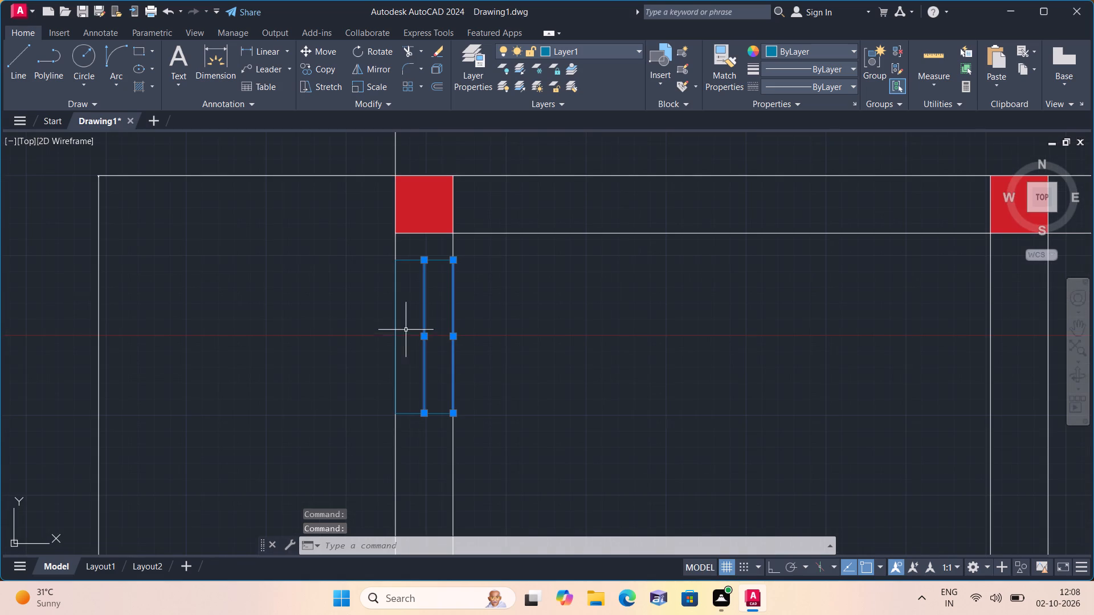
click(395, 322)
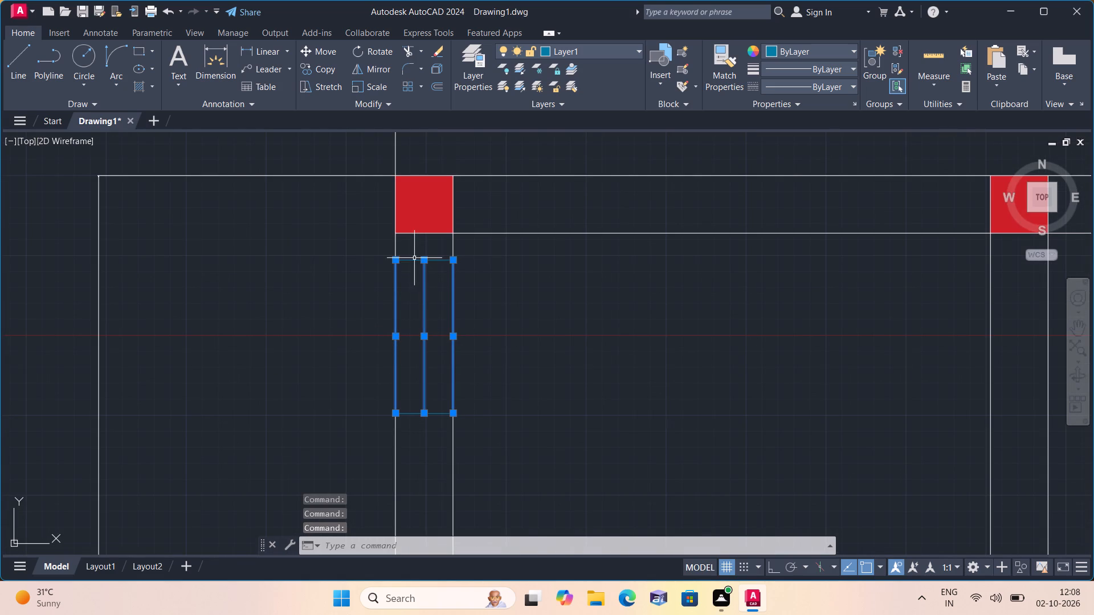
click(406, 257)
click(406, 263)
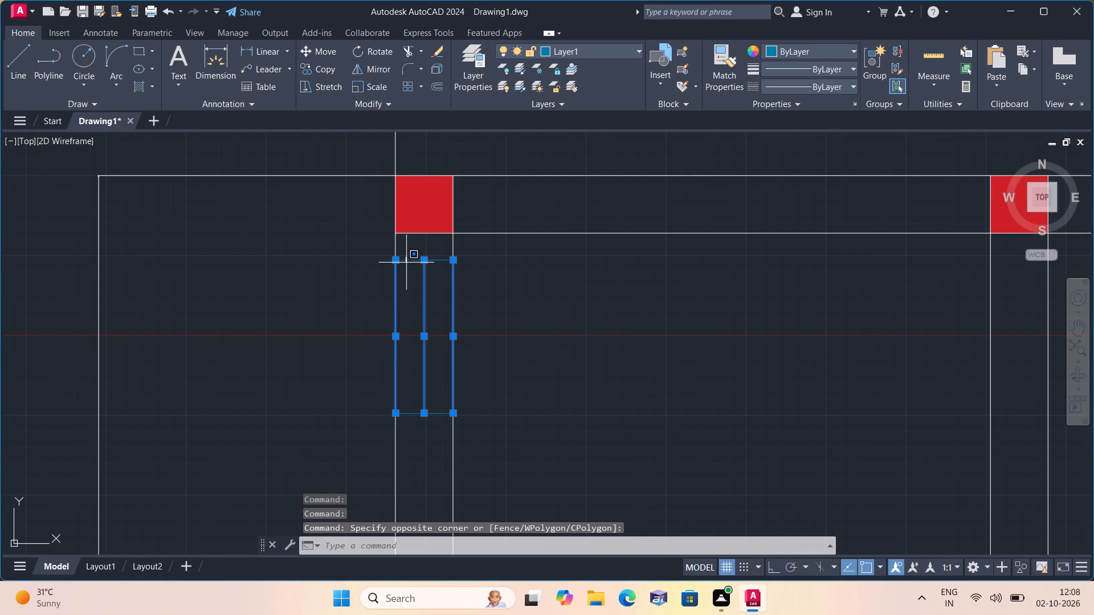
click(407, 261)
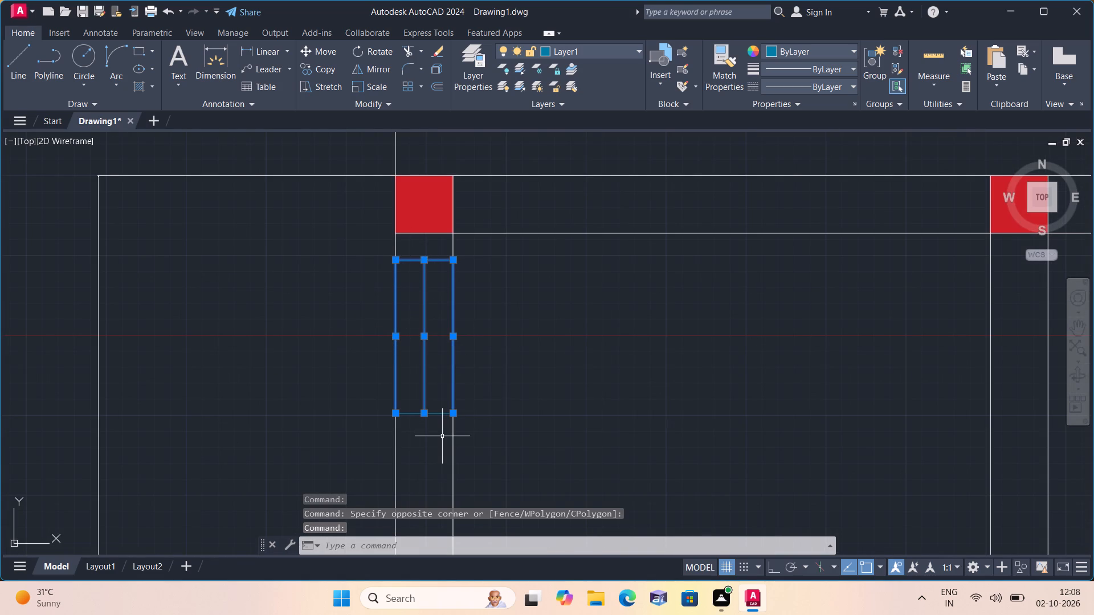
click(441, 412)
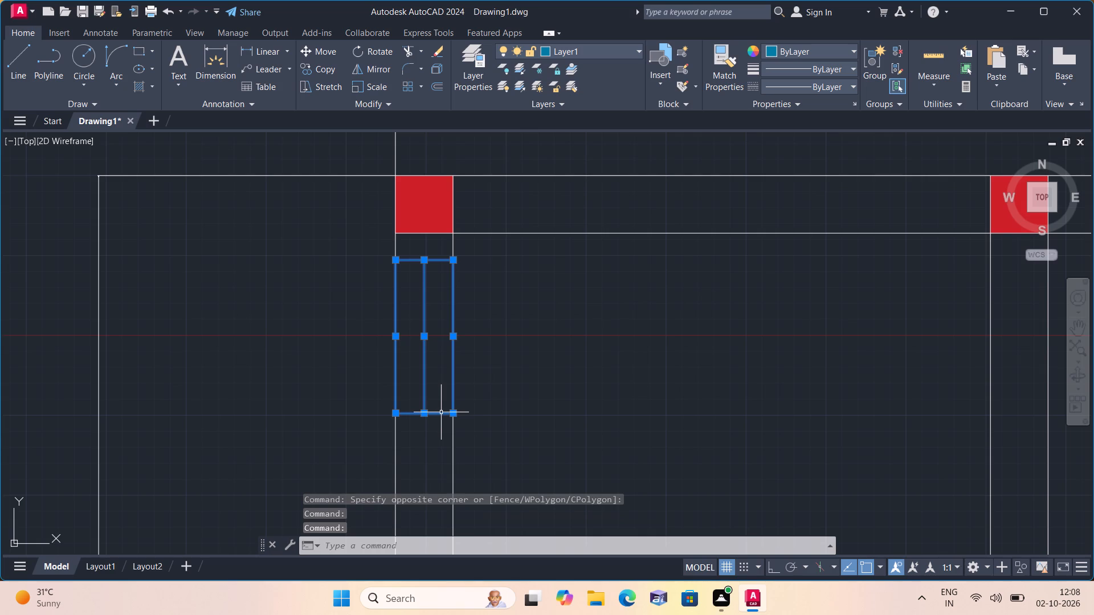
key(F8)
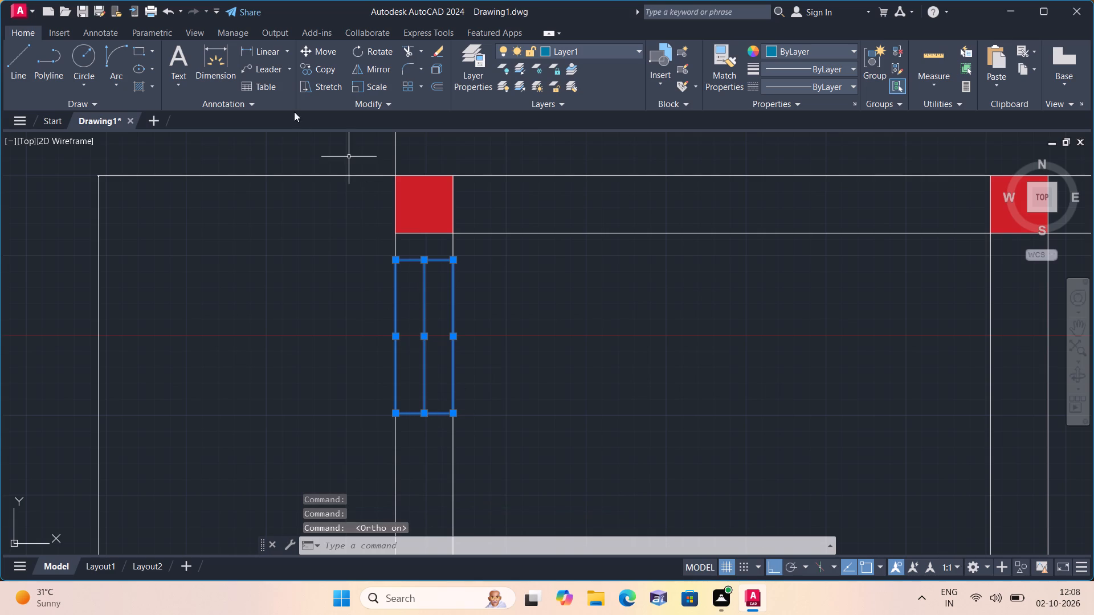
click(324, 52)
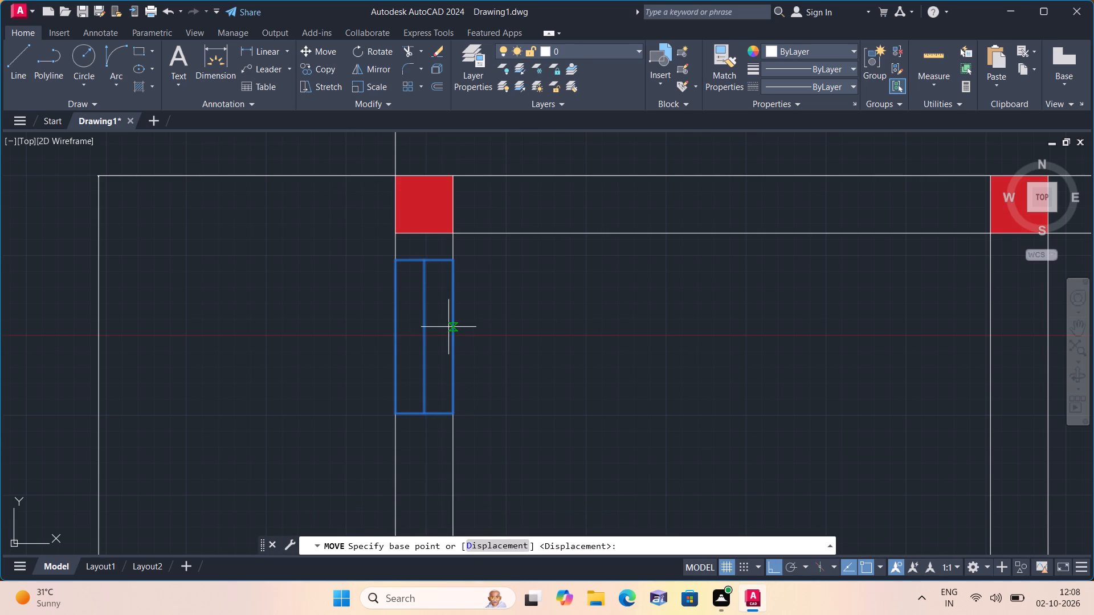
click(452, 326)
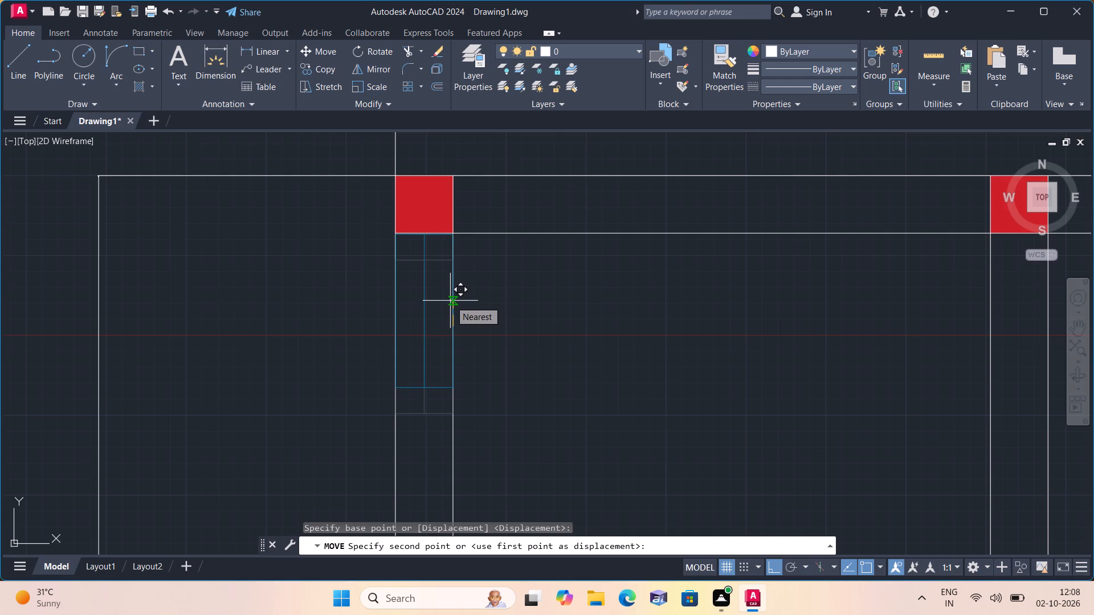
click(450, 301)
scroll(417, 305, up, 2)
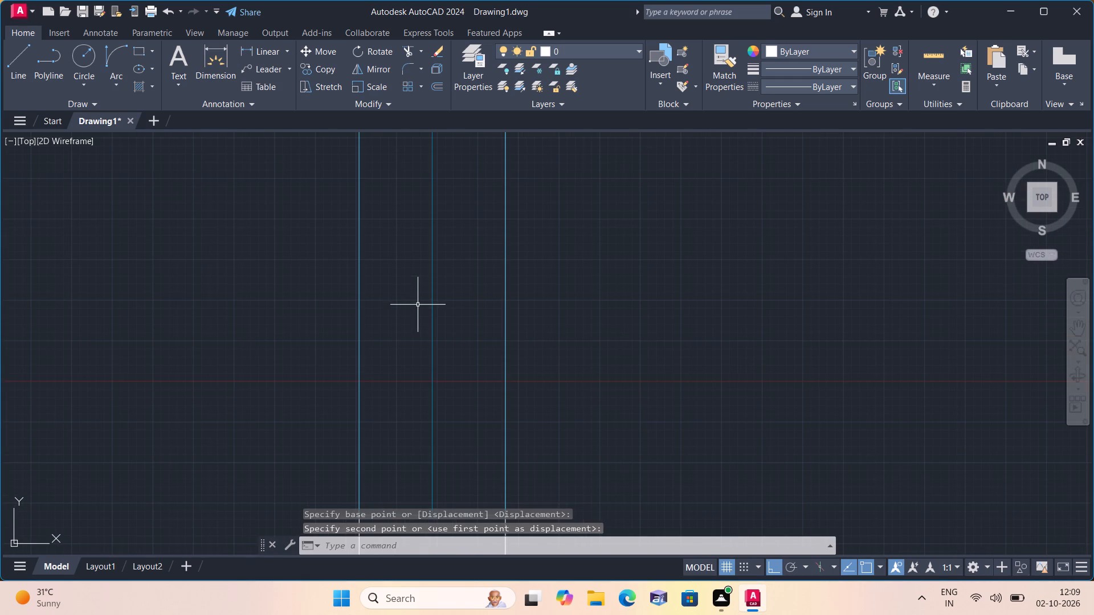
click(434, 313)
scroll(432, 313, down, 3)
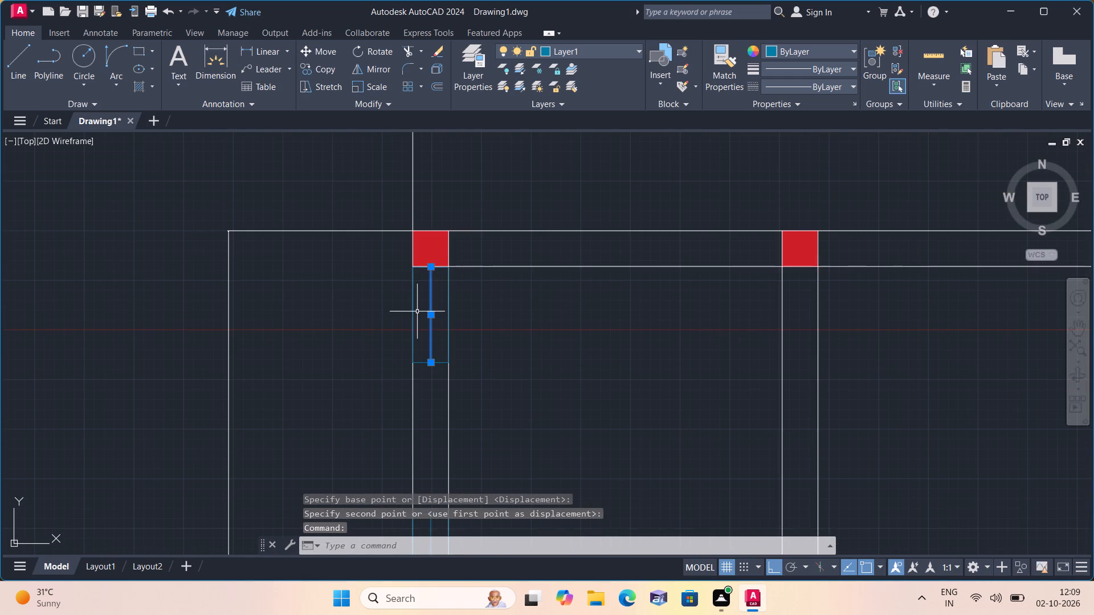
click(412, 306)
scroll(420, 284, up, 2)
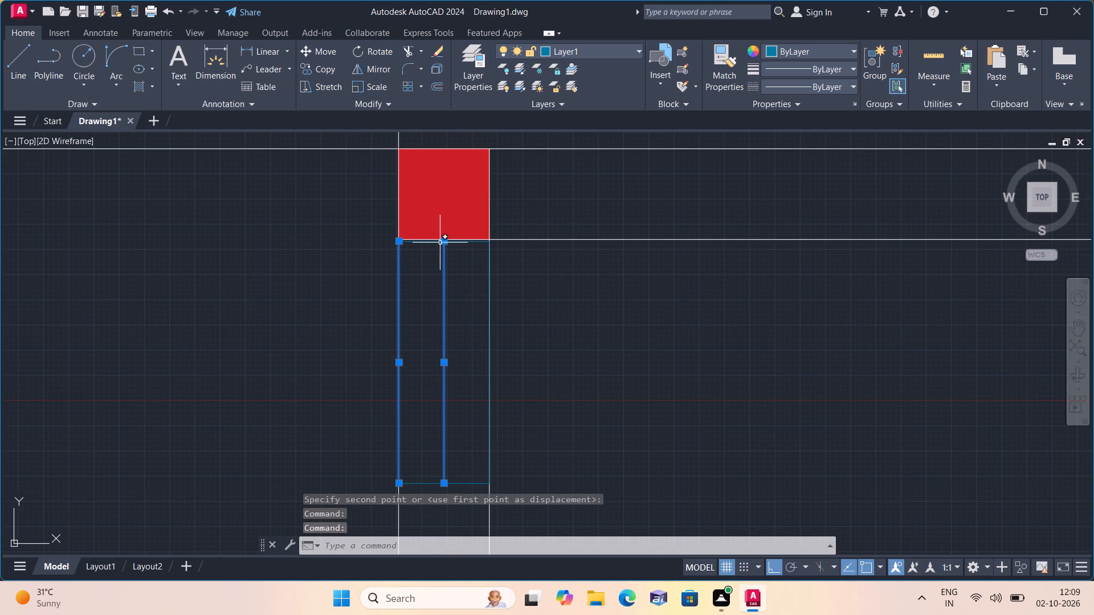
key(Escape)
Examine the whole floor plan, checking the window positions along the west wall and the layout of the rooms.
scroll(468, 279, down, 1)
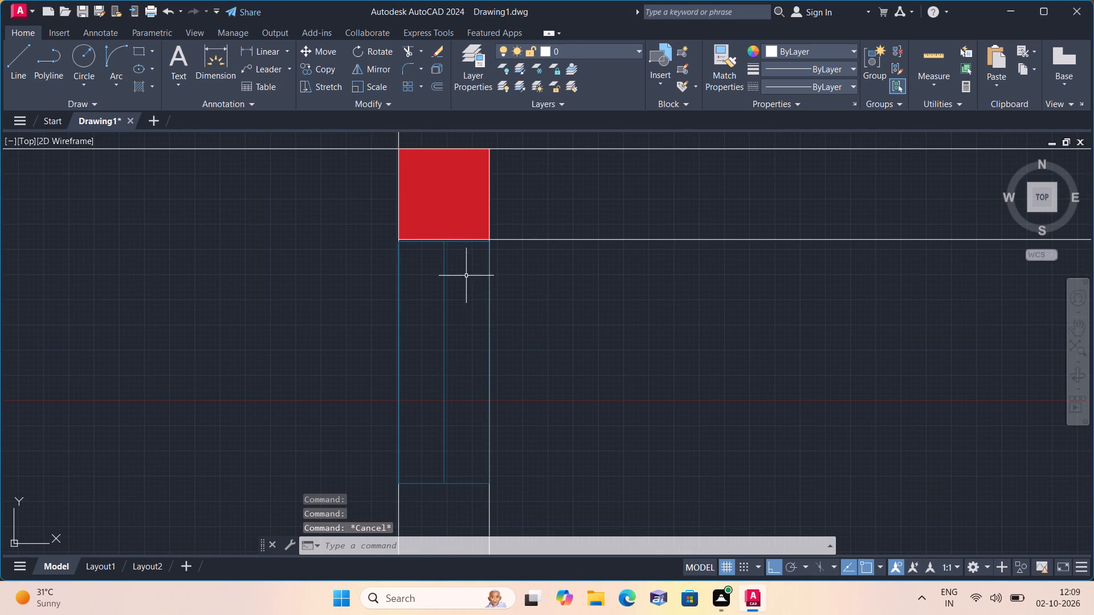
scroll(468, 280, down, 2)
scroll(640, 427, down, 2)
middle_drag(637, 429, 531, 302)
scroll(553, 334, down, 1)
scroll(508, 267, up, 1)
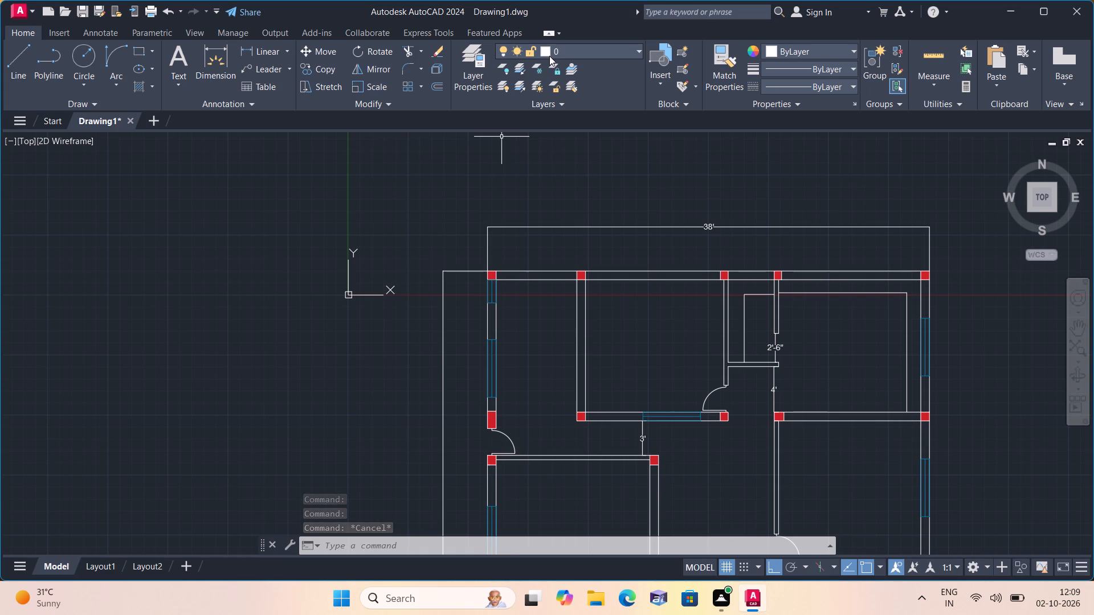
scroll(487, 385, down, 3)
scroll(516, 481, up, 1)
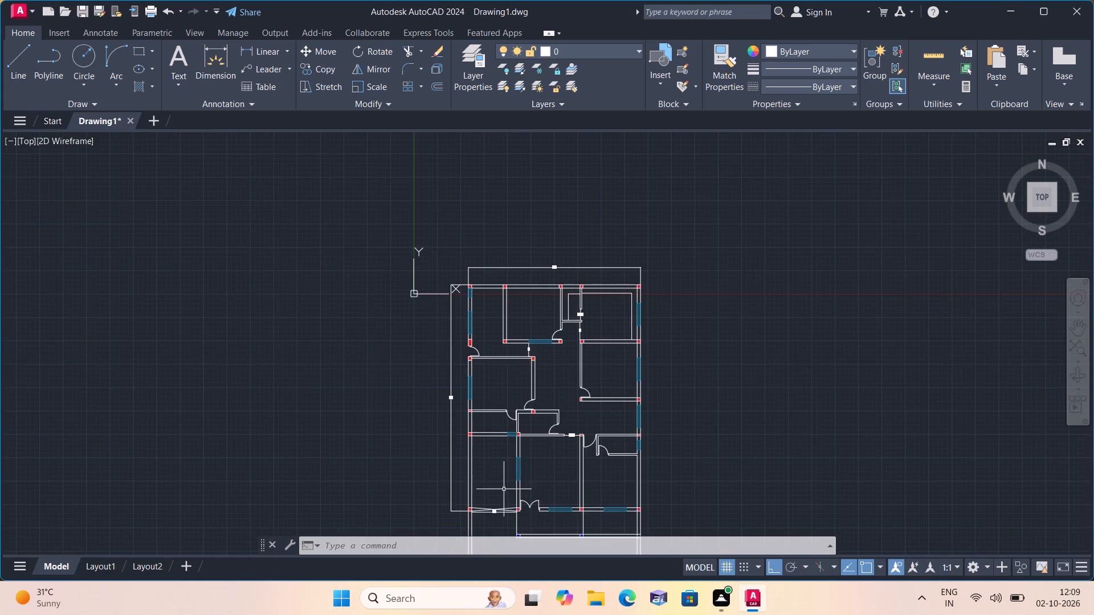
scroll(504, 489, up, 1)
middle_drag(500, 485, 520, 397)
scroll(517, 403, down, 2)
scroll(500, 307, up, 1)
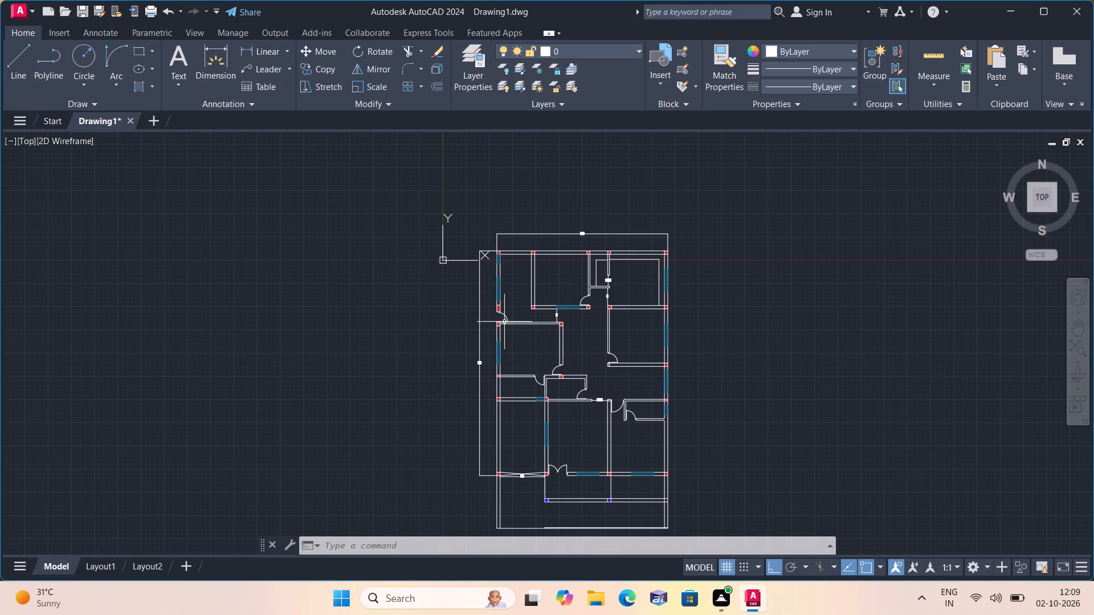
Label the north-west room with multiline text reading POOJA and, on a second line, 7'0"X15'2".
key(m)
key(t)
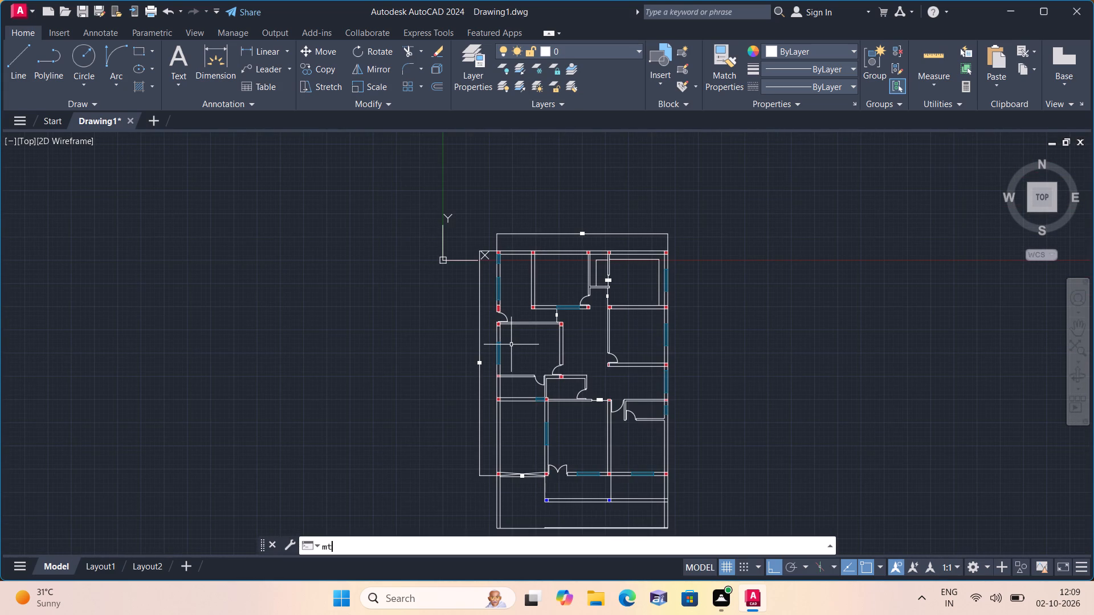
key(space)
scroll(509, 276, up, 3)
triple_click(510, 289)
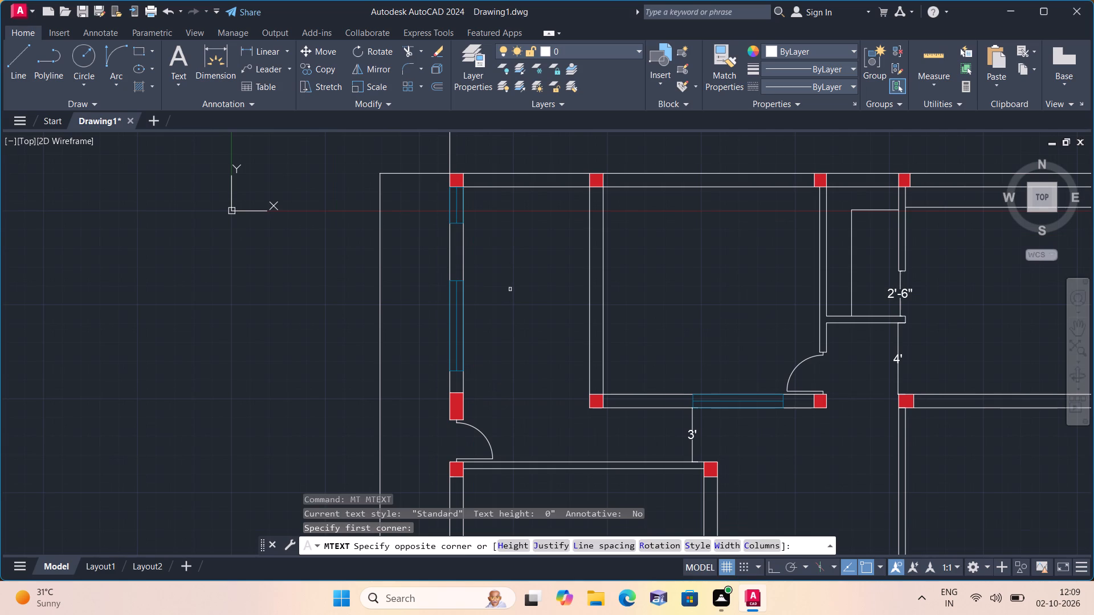
click(510, 289)
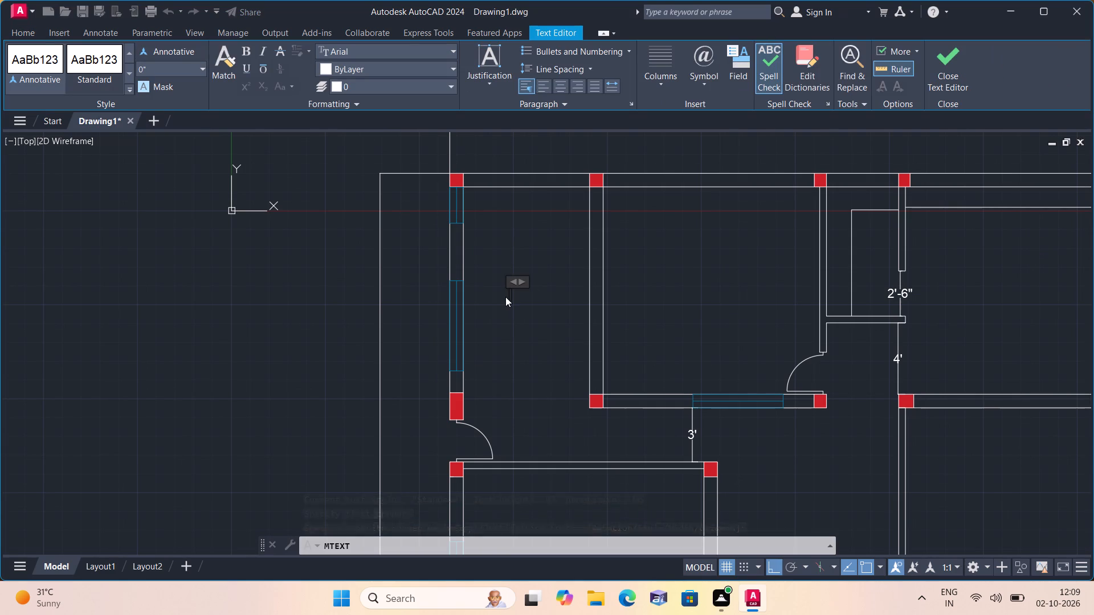
scroll(525, 392, down, 1)
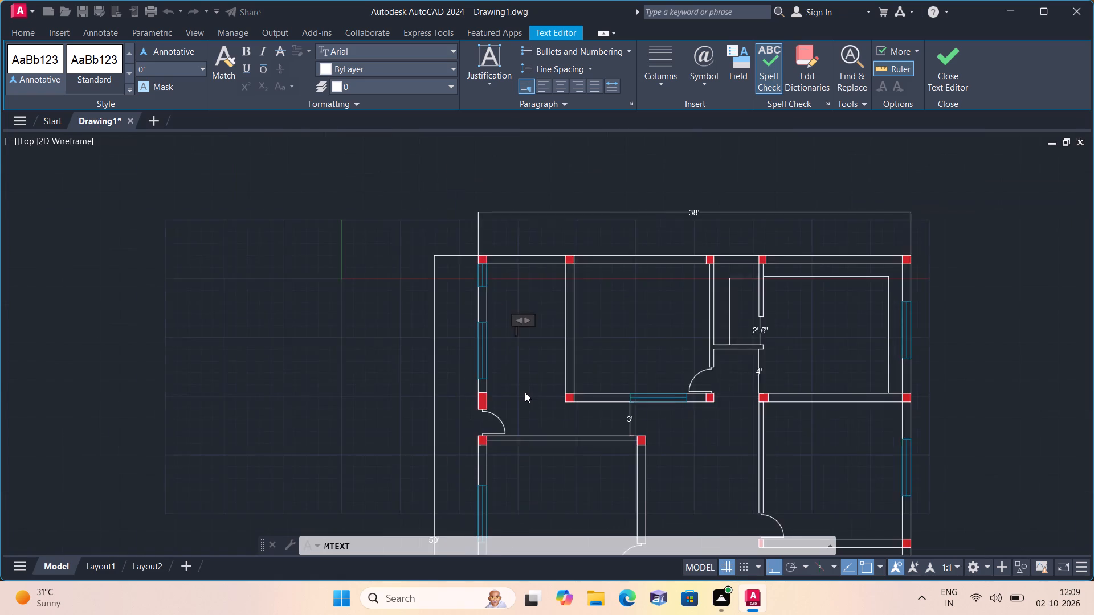
scroll(525, 392, down, 3)
scroll(472, 381, down, 2)
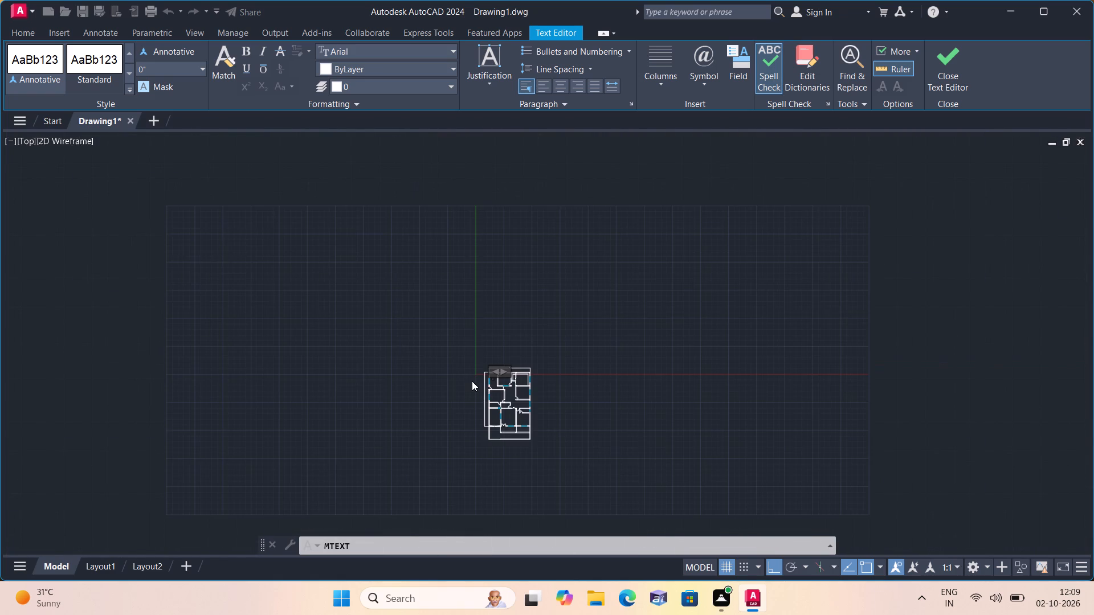
scroll(472, 381, down, 1)
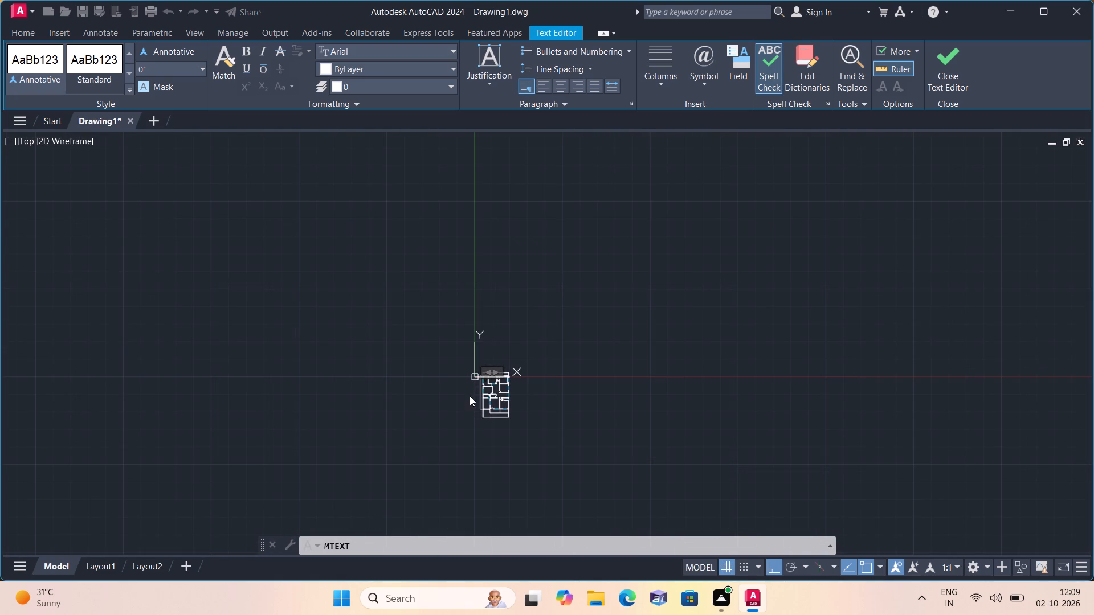
scroll(497, 373, up, 3)
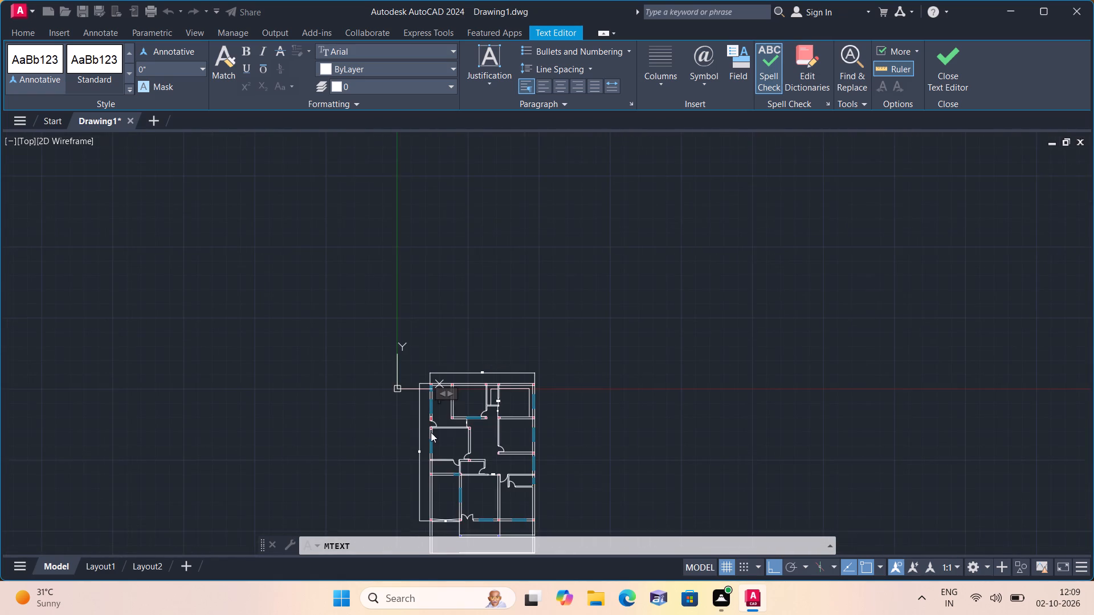
scroll(431, 432, up, 3)
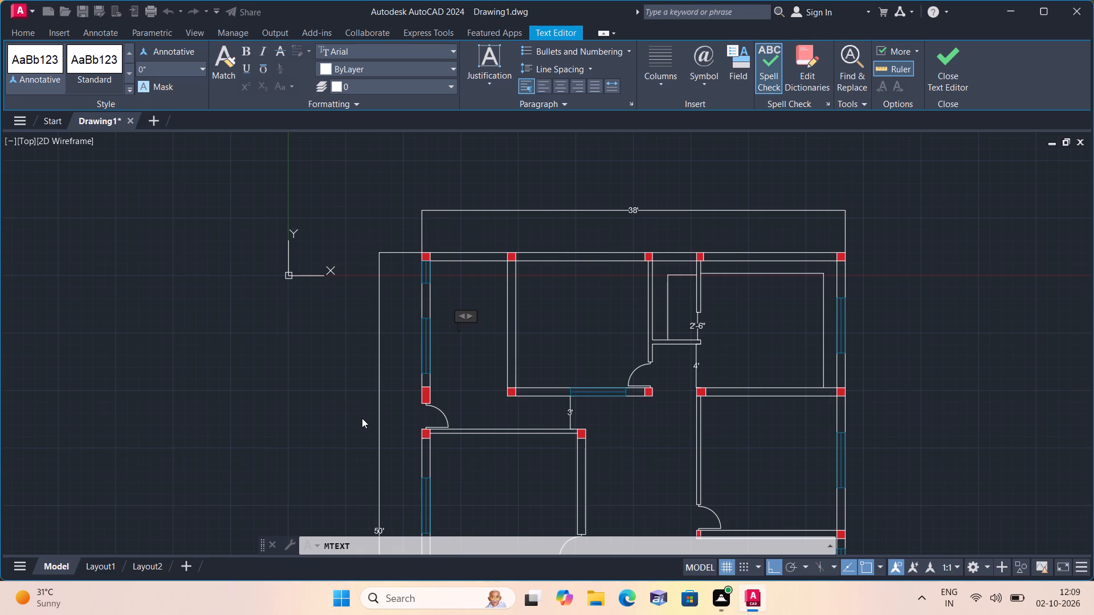
scroll(362, 418, down, 2)
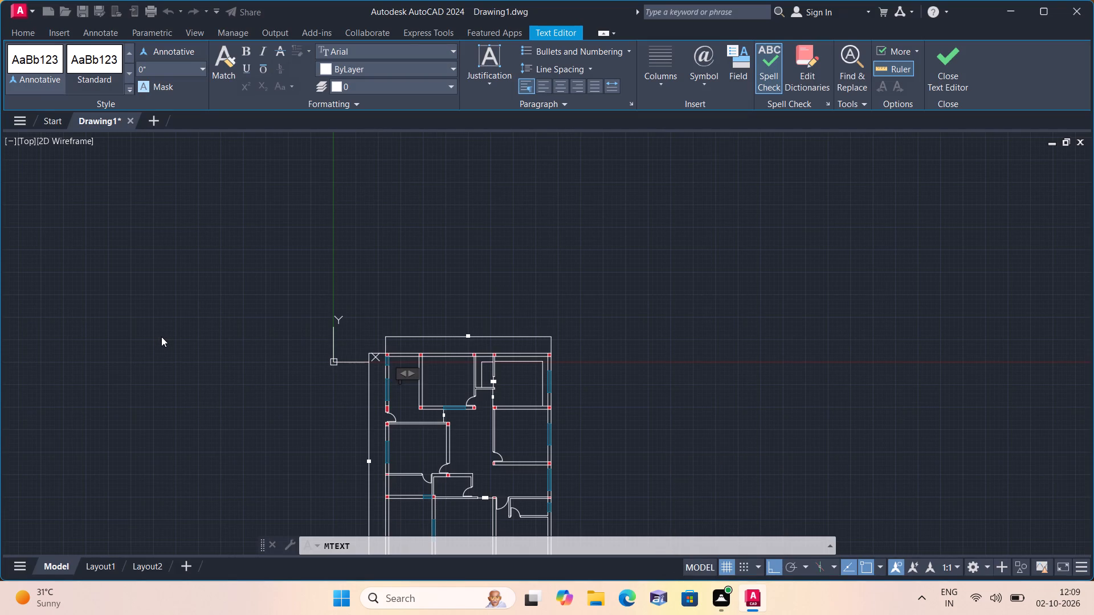
scroll(161, 337, down, 1)
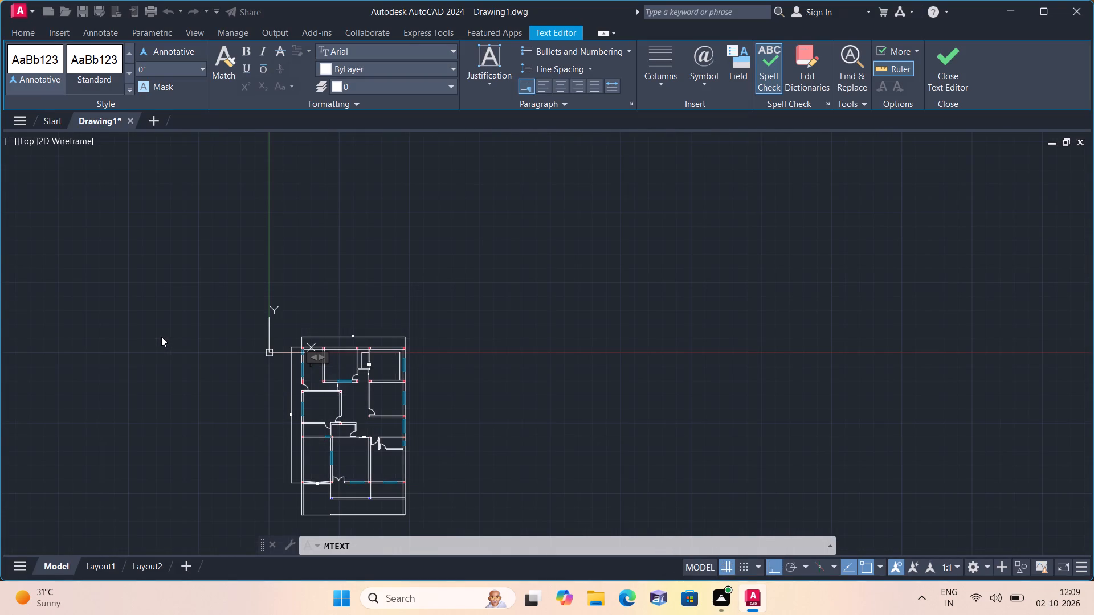
scroll(203, 345, up, 2)
scroll(393, 391, up, 1)
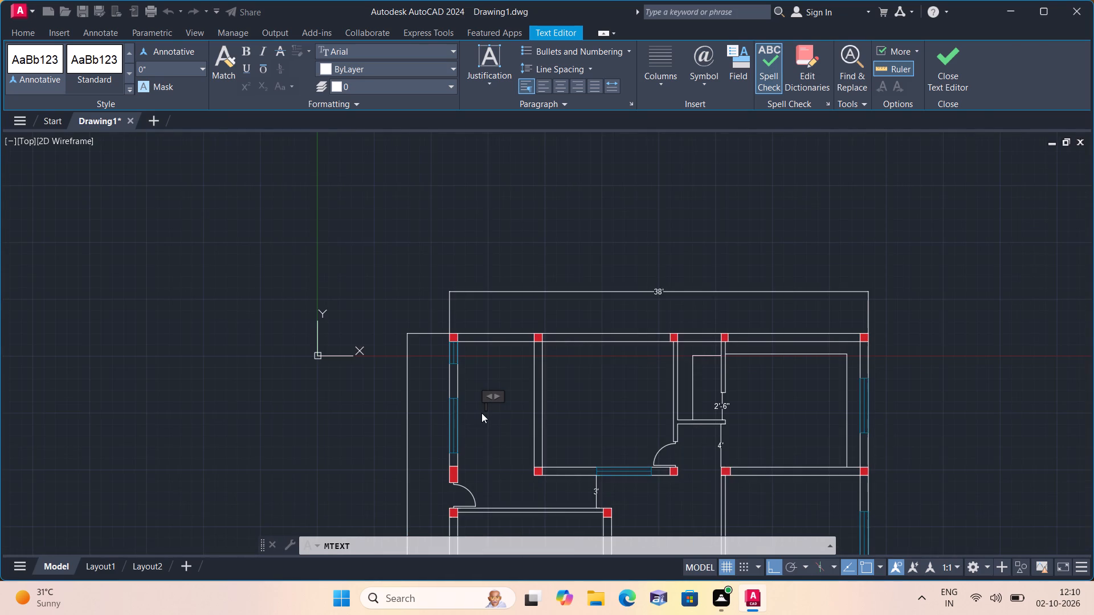
scroll(481, 410, up, 3)
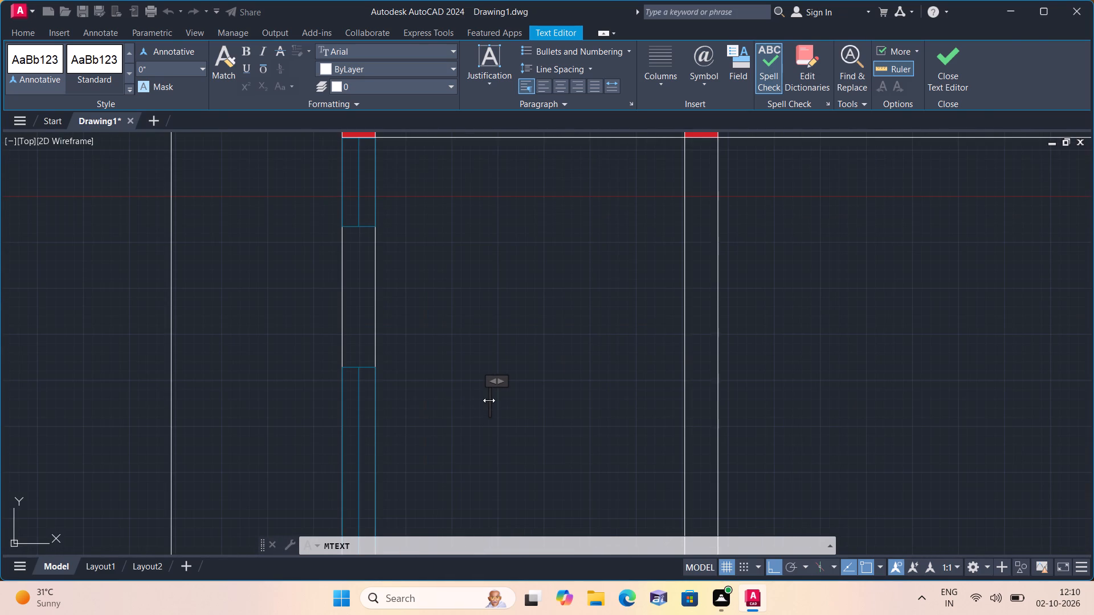
text(POOJ)
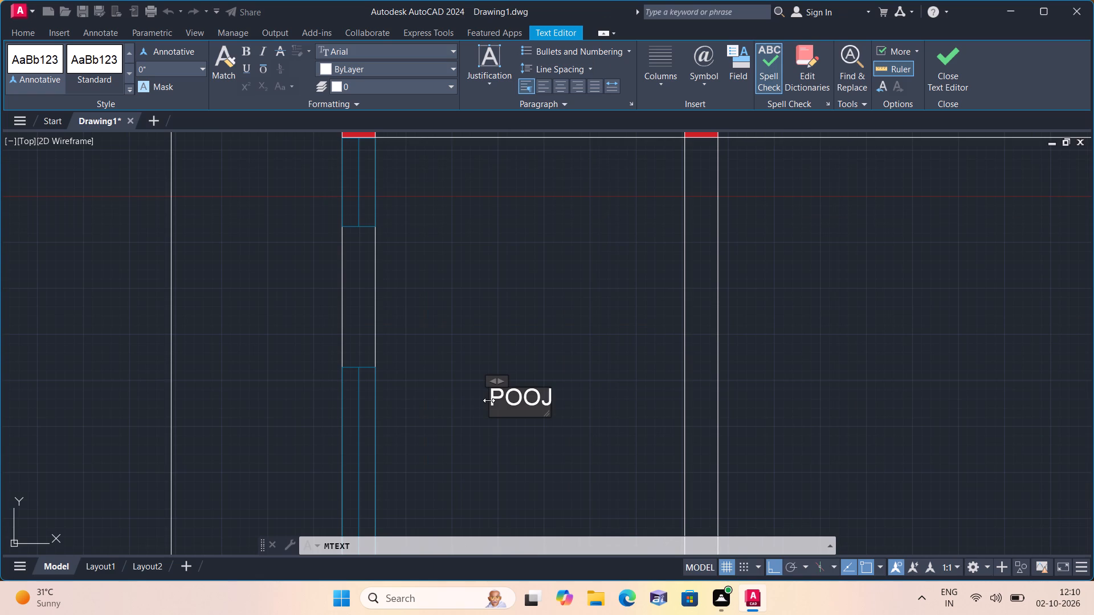
key(a)
key(Return)
text(7')
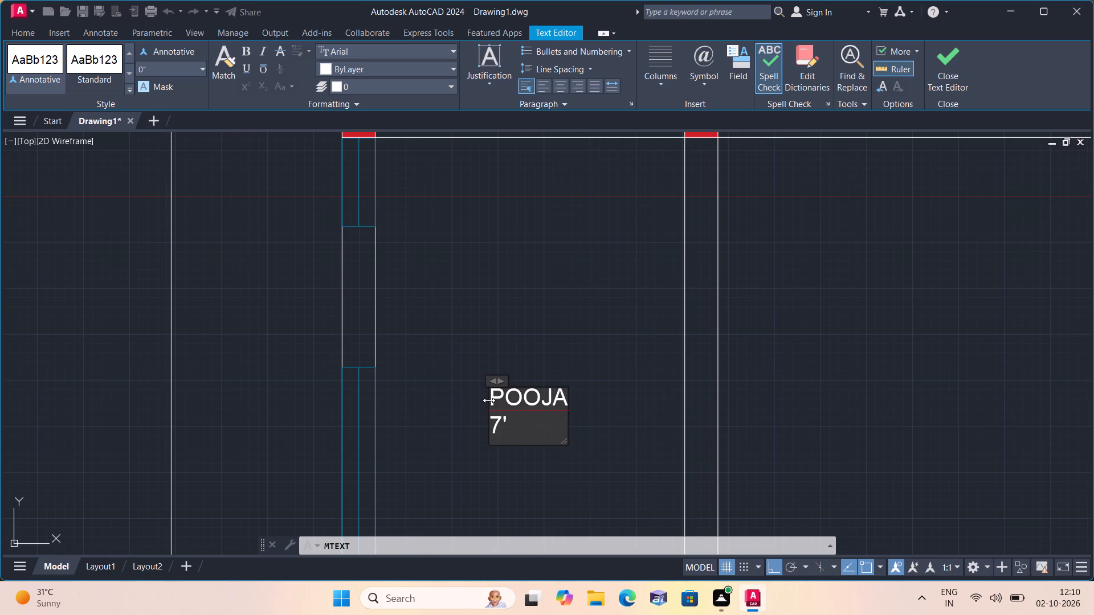
text(0")
key(x)
text(15')
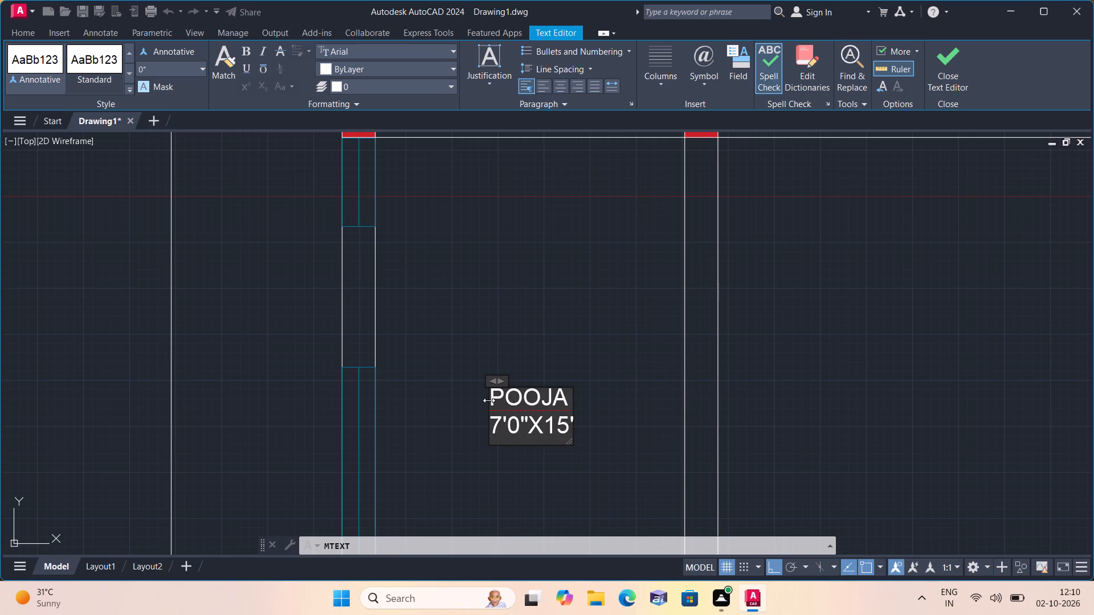
key(2)
key(shift+quotedbl)
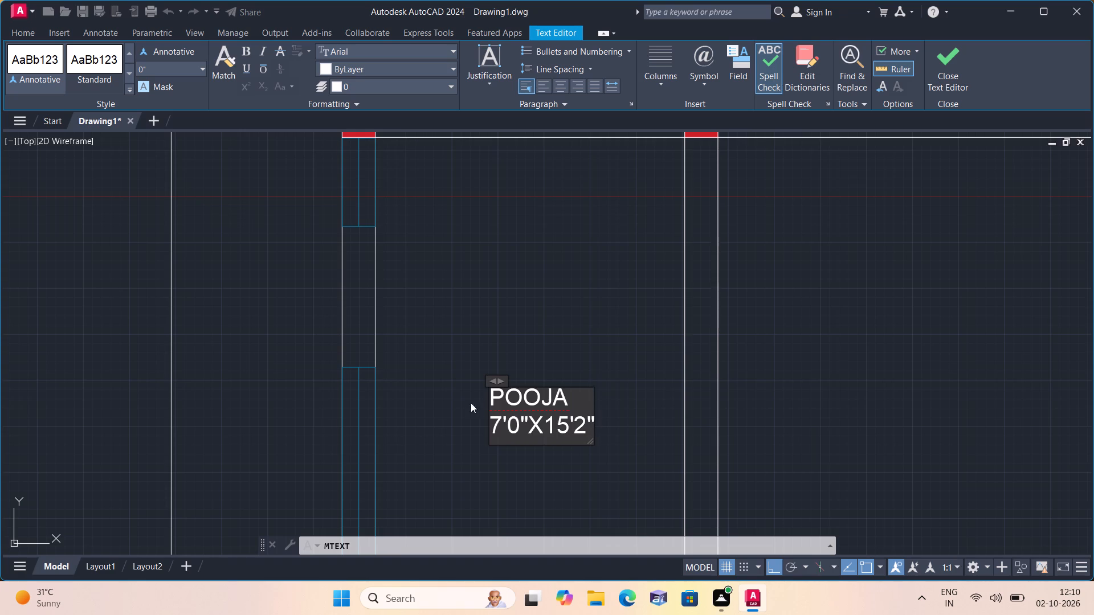
click(463, 458)
Label the room east of the pooja room with multiline text reading GUEST, BEDROOM and 12'0"X11'6" on three lines.
scroll(463, 481, down, 1)
middle_drag(526, 485, 488, 457)
key(space)
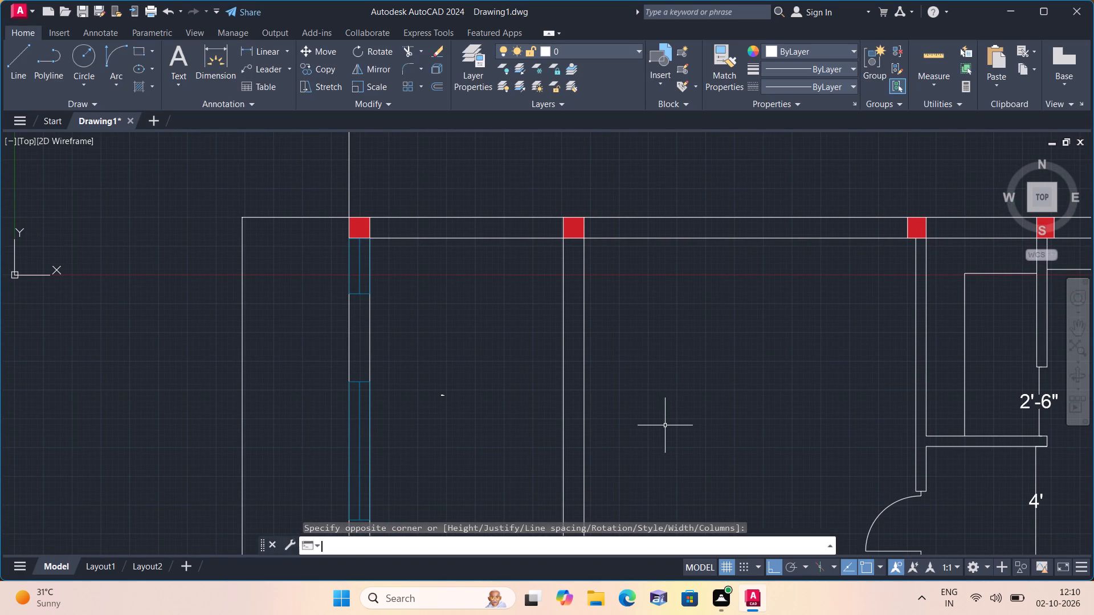
triple_click(667, 413)
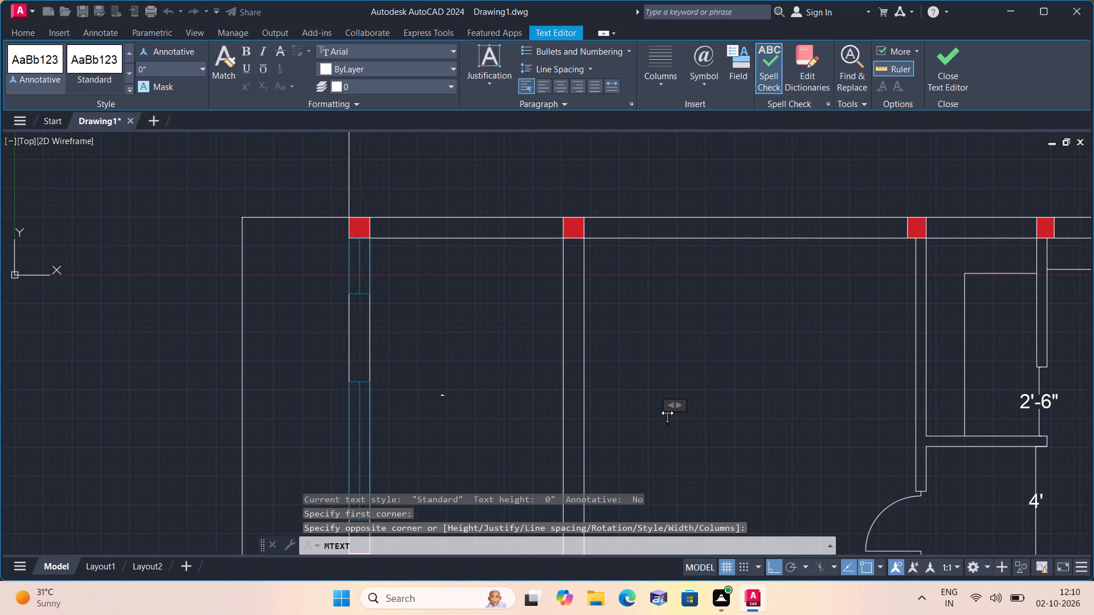
text(GUEST)
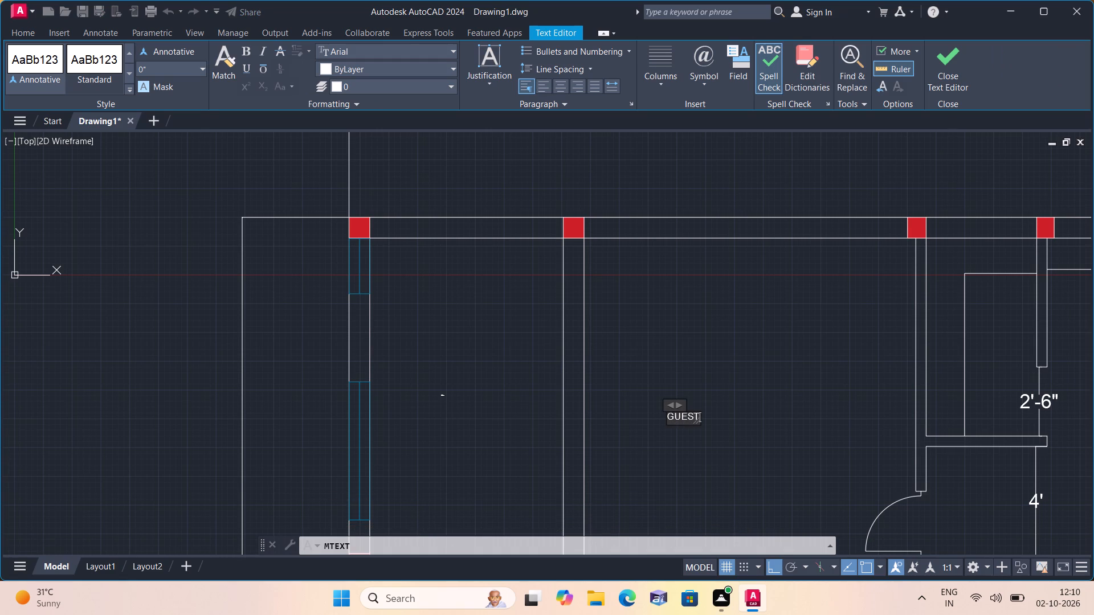
key(Return)
text(BED)
key(r)
text(OOM)
key(Return)
text(12)
key(apostrophe)
key(0)
key(shift+quotedbl)
key(x)
text(11')
key(6)
key(shift+quotedbl)
click(702, 378)
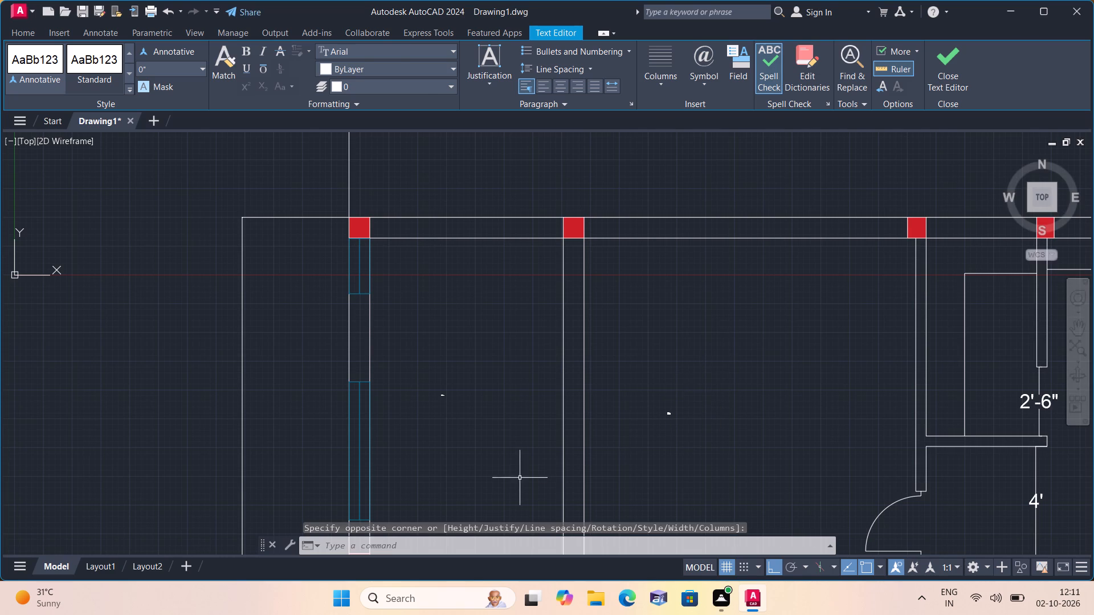
Label the door in the west wall, just south of the pooja room, with multiline text reading D2.
scroll(187, 300, down, 1)
scroll(318, 379, down, 1)
middle_drag(319, 381, 270, 302)
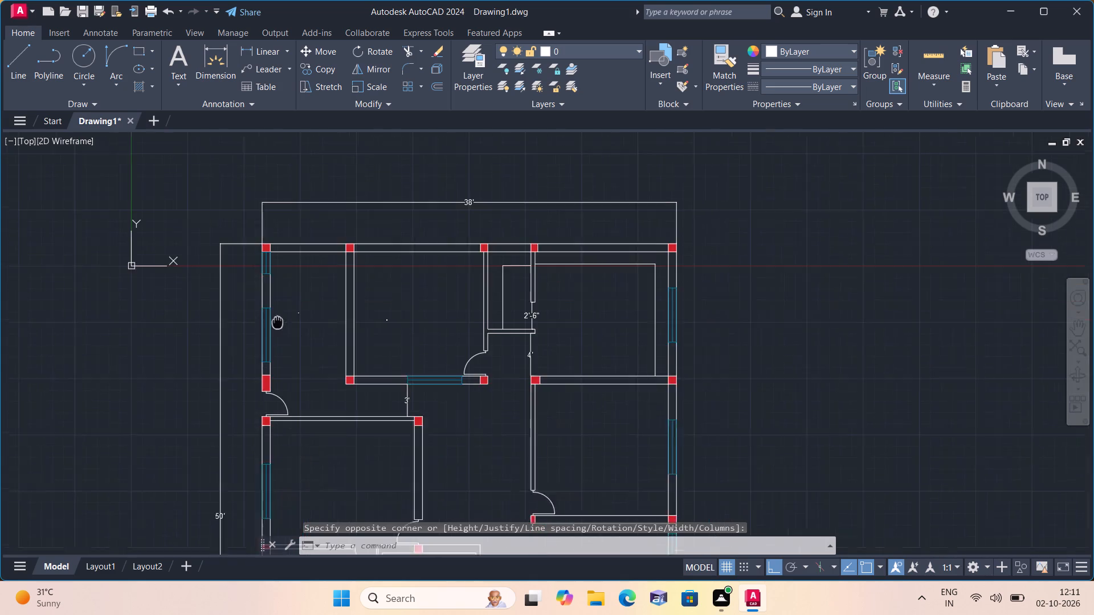
scroll(277, 383, up, 2)
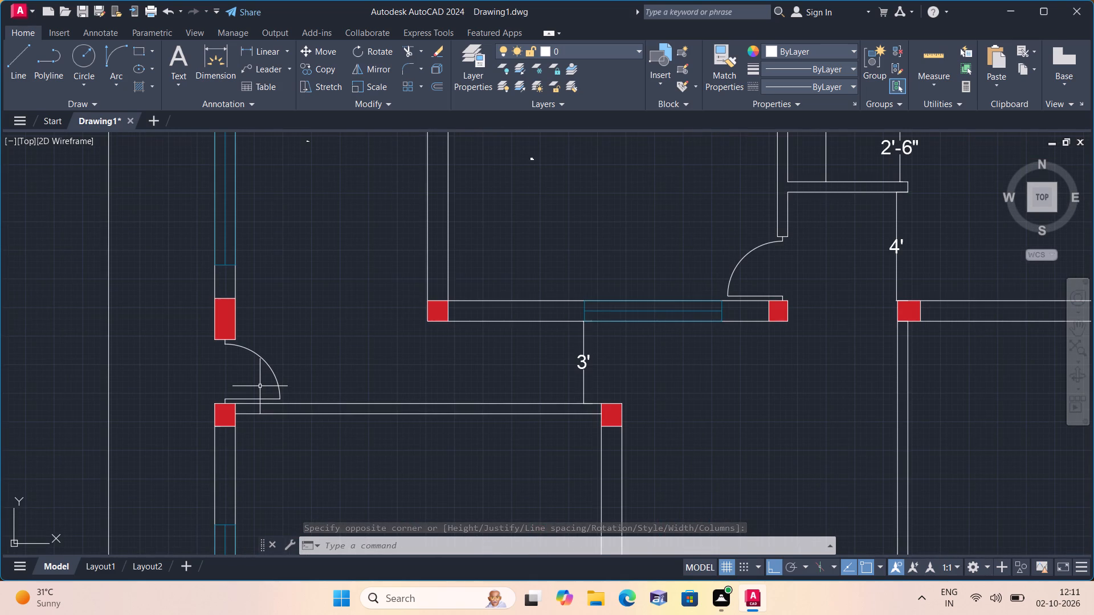
key(space)
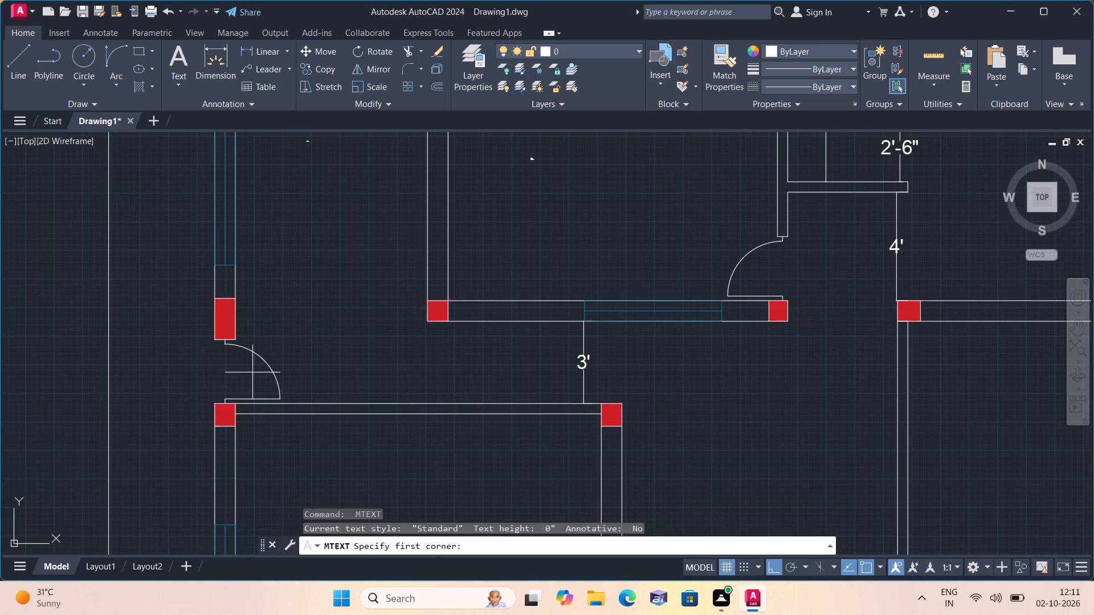
triple_click(240, 372)
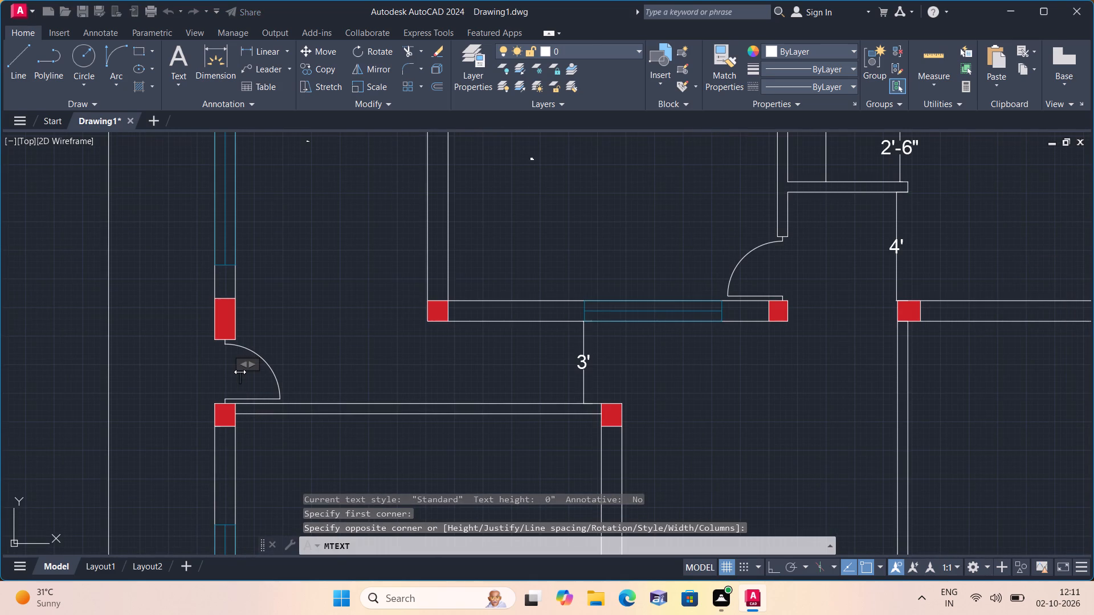
text(D2)
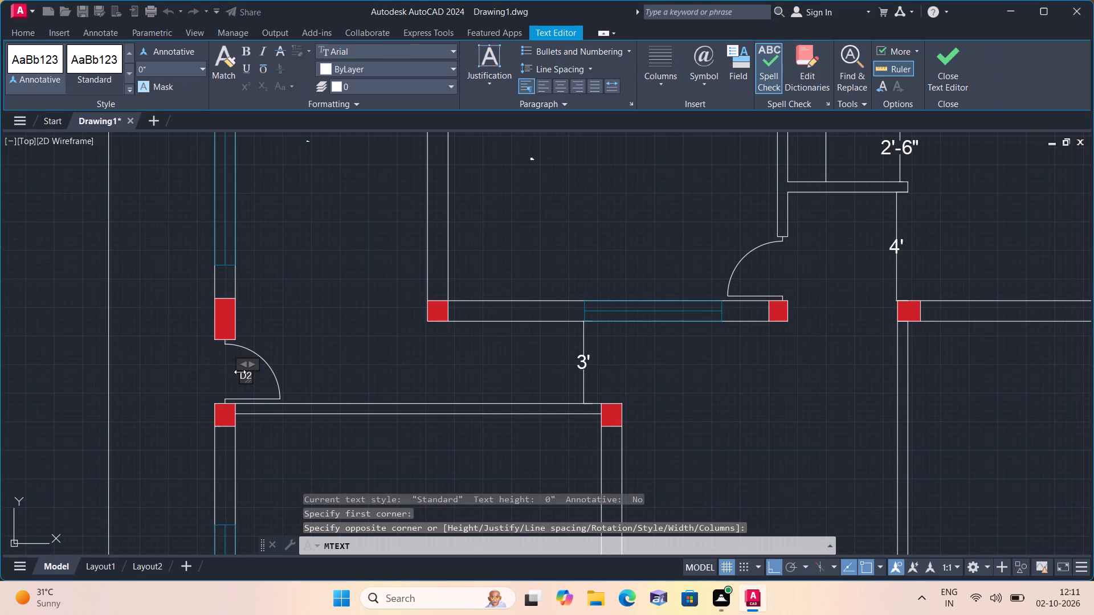
click(207, 379)
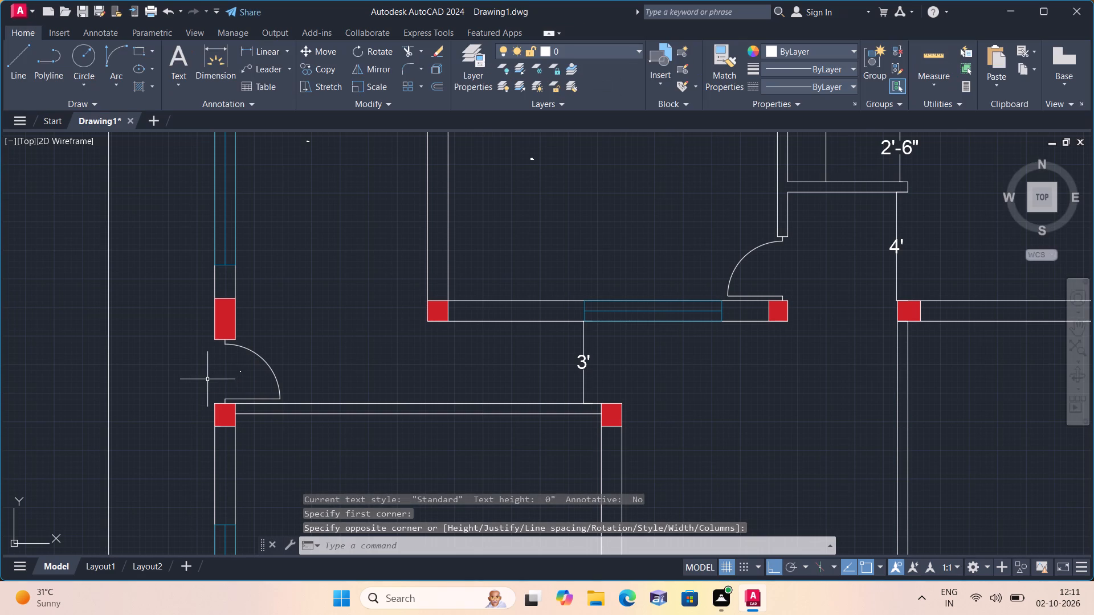
Label the small window below the north-west corner column with multiline text reading V, placed just outside the west wall.
scroll(203, 379, down, 1)
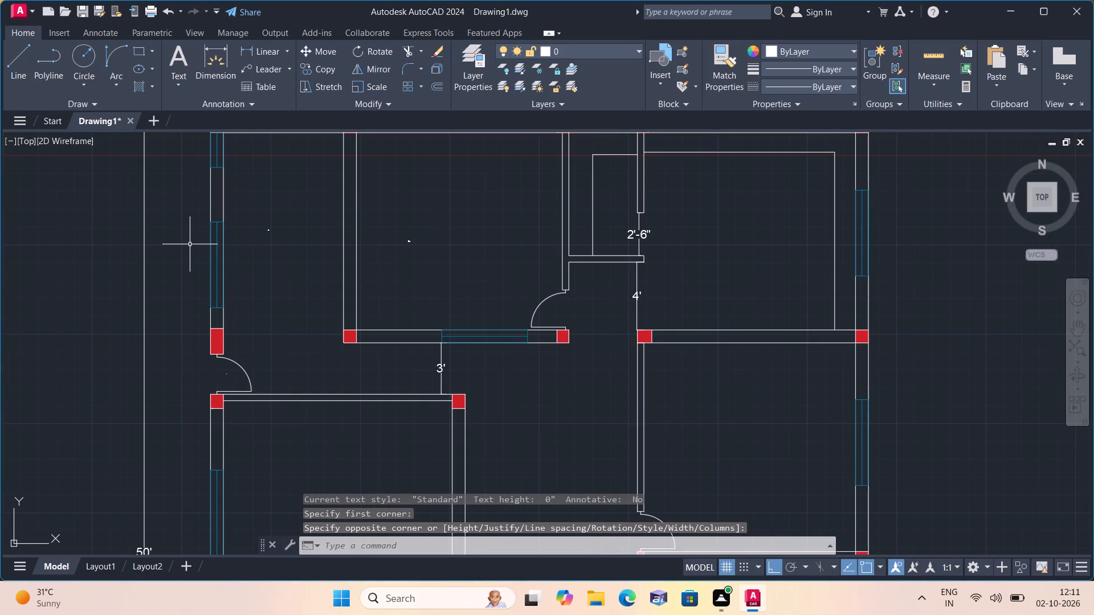
middle_drag(190, 243, 206, 304)
scroll(191, 252, down, 1)
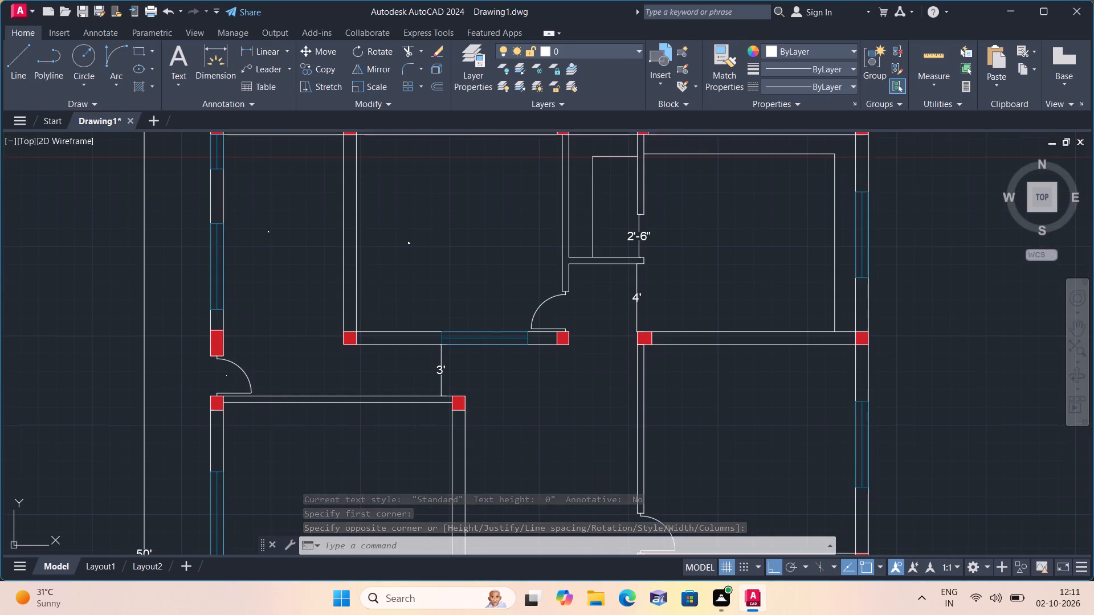
middle_drag(206, 304, 225, 374)
key(space)
scroll(220, 313, up, 2)
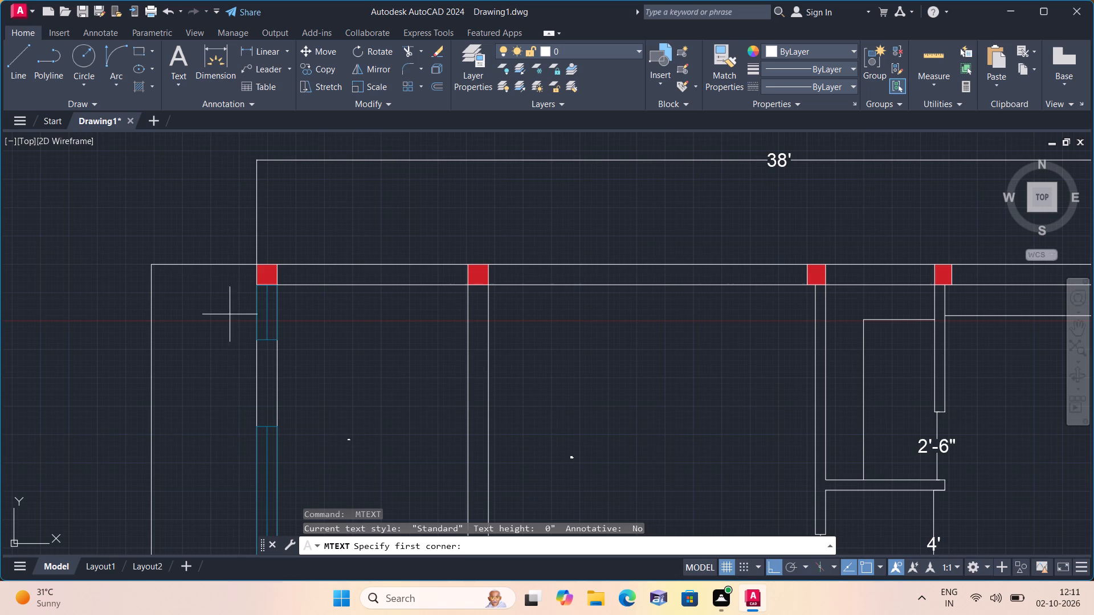
triple_click(238, 315)
key(v)
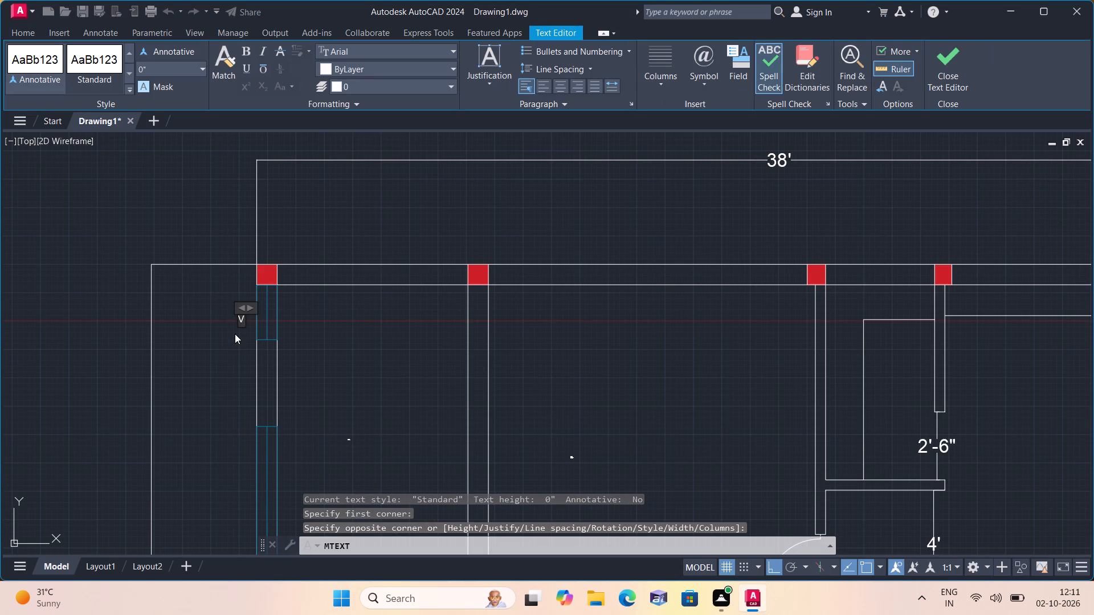
click(233, 343)
Label the pooja room's larger west window with multiline text reading W, placed just outside the wall.
middle_drag(224, 383, 215, 305)
key(space)
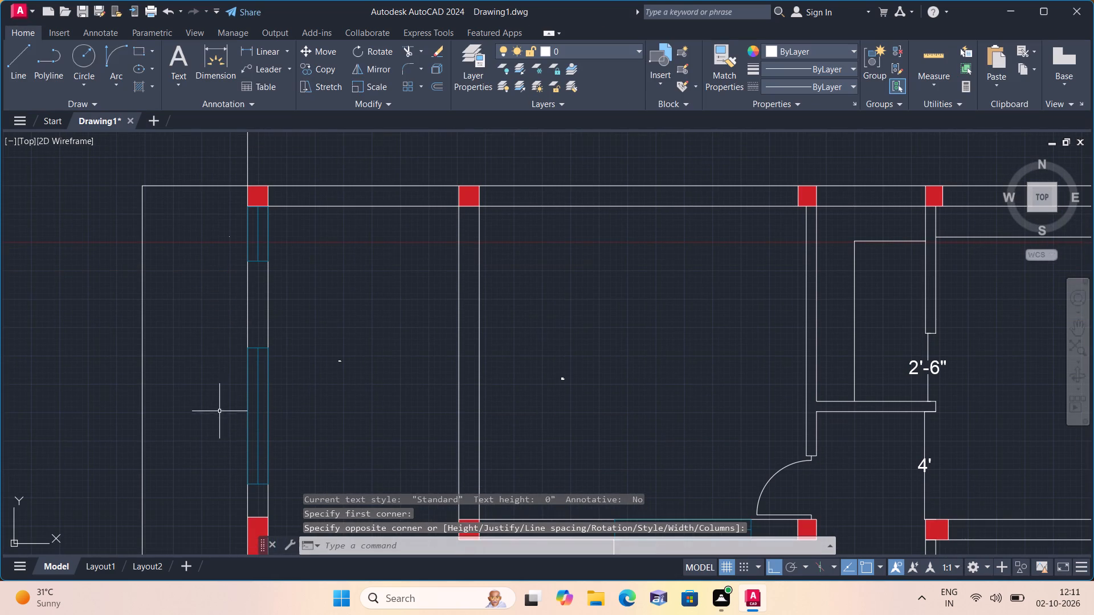
triple_click(227, 413)
click(227, 413)
key(w)
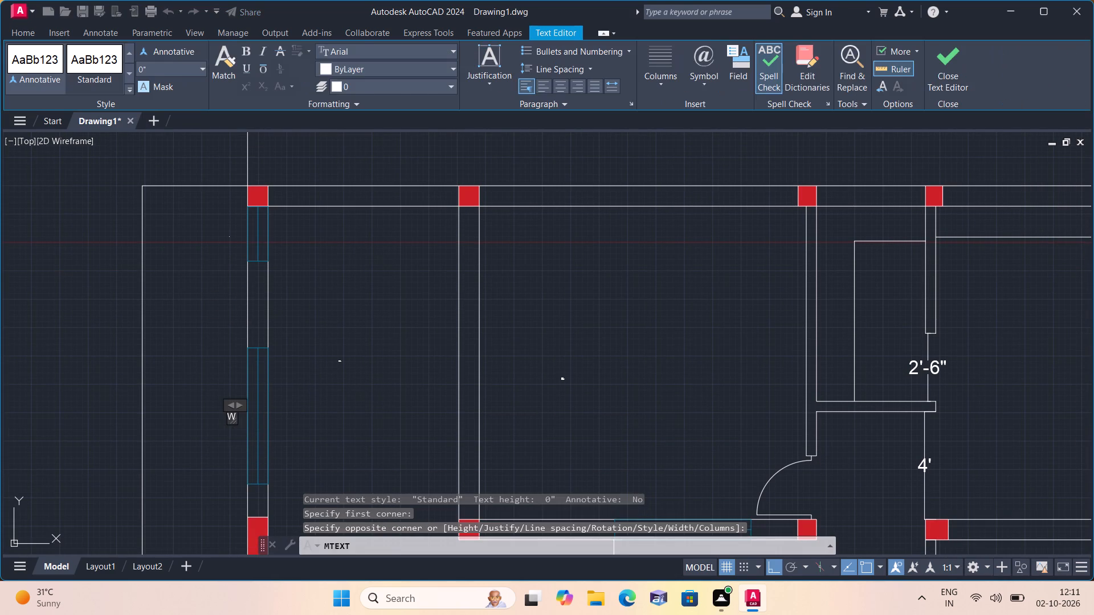
click(234, 439)
Label the west-wall window of the room south of the D2 door with multiline text reading W1.
middle_drag(225, 428, 184, 298)
middle_drag(178, 438, 182, 276)
scroll(175, 432, down, 1)
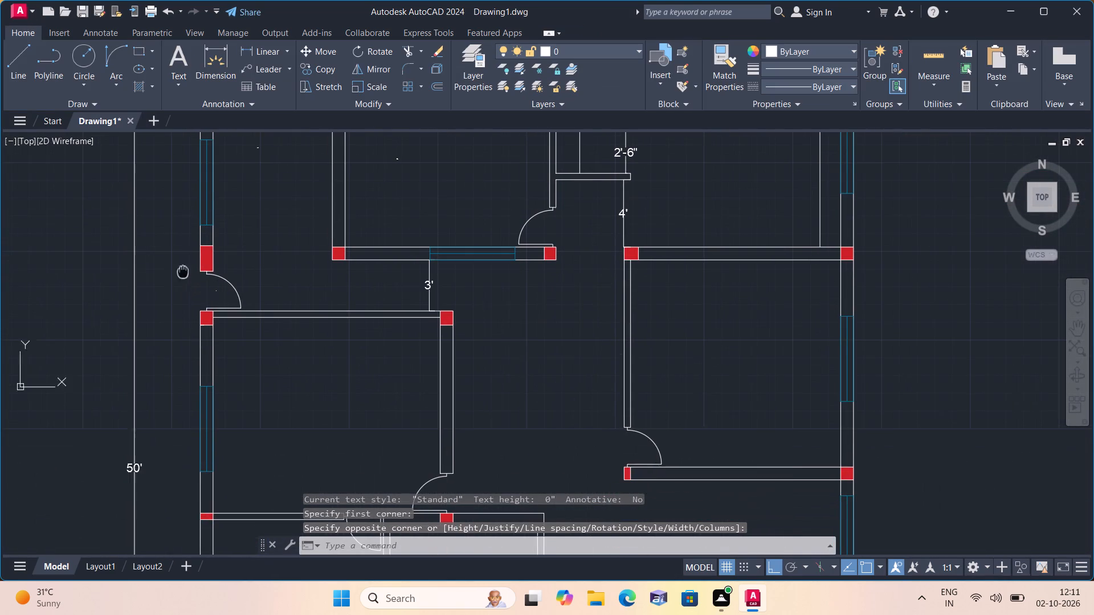
key(space)
triple_click(184, 438)
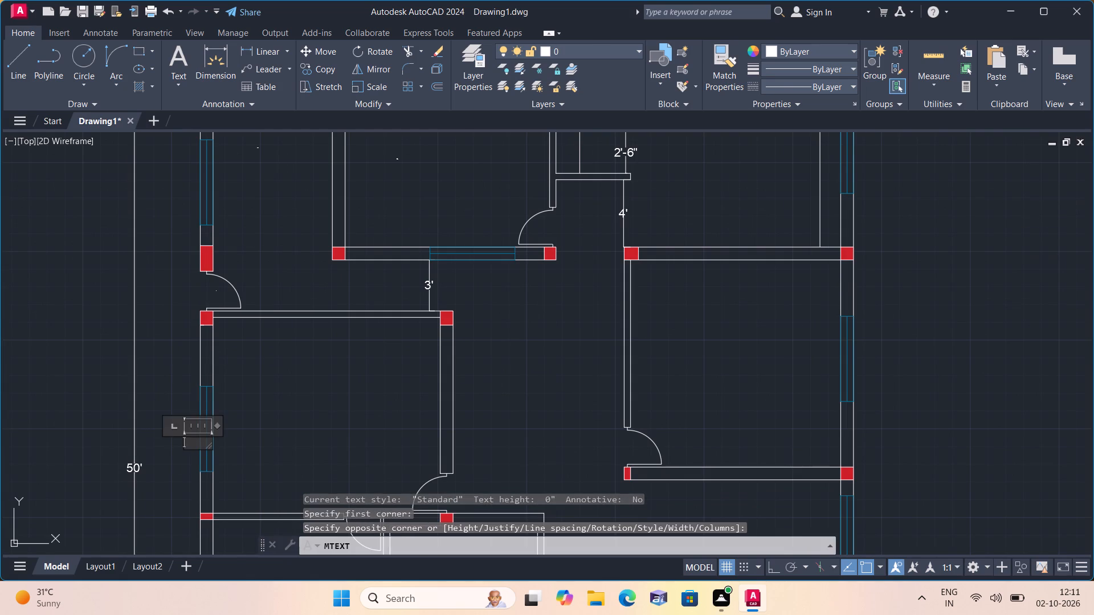
key(w)
key(1)
click(175, 380)
Label the east-wall window of the north-east room with multiline text reading W2, placed just outside the wall.
scroll(175, 380, down, 2)
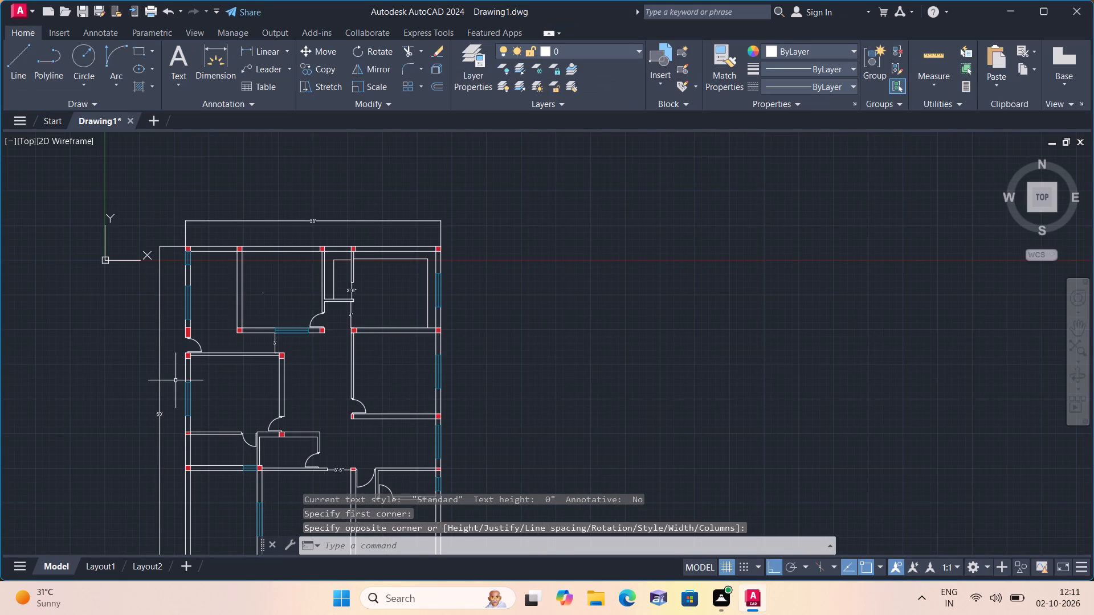
scroll(175, 380, down, 1)
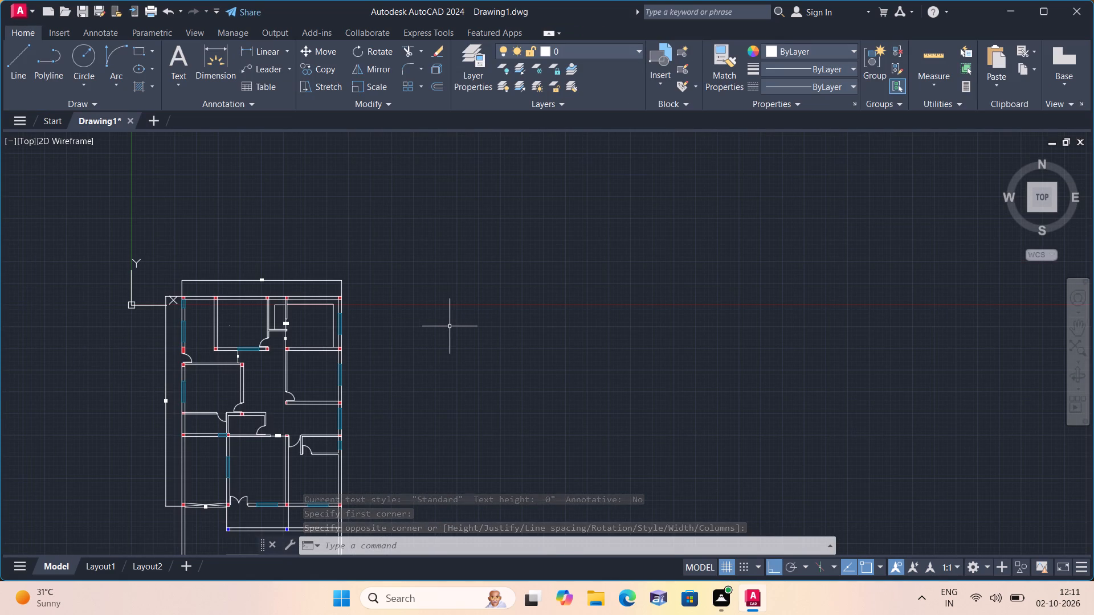
key(space)
scroll(350, 323, up, 2)
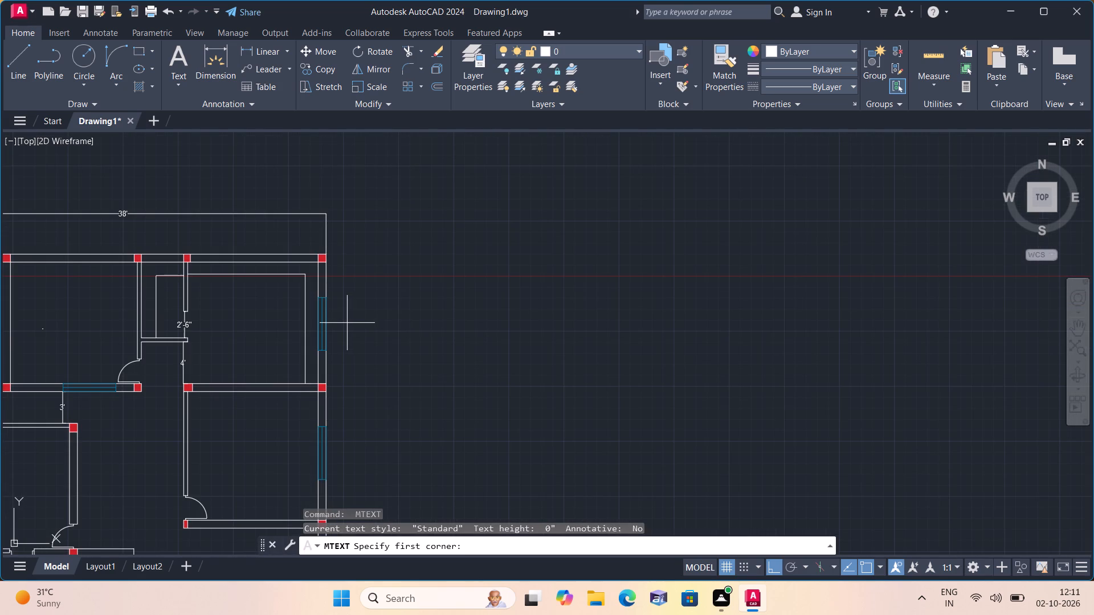
click(344, 323)
triple_click(339, 324)
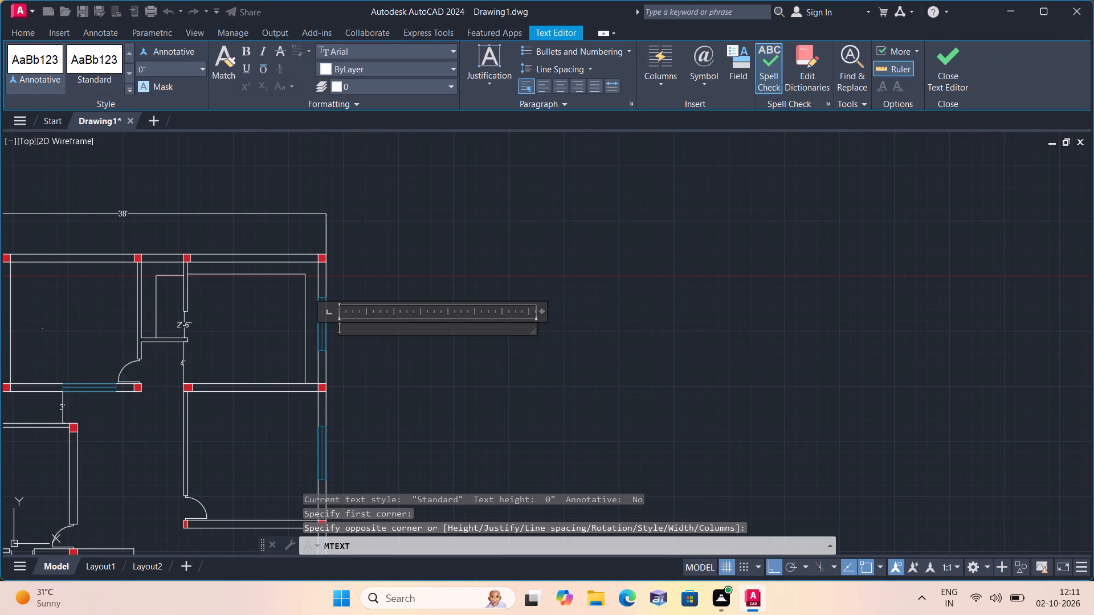
key(w)
key(2)
click(360, 358)
Label the east-wall window of the room south of the north-east room with multiline text reading W1, outside the wall.
scroll(360, 363, down, 1)
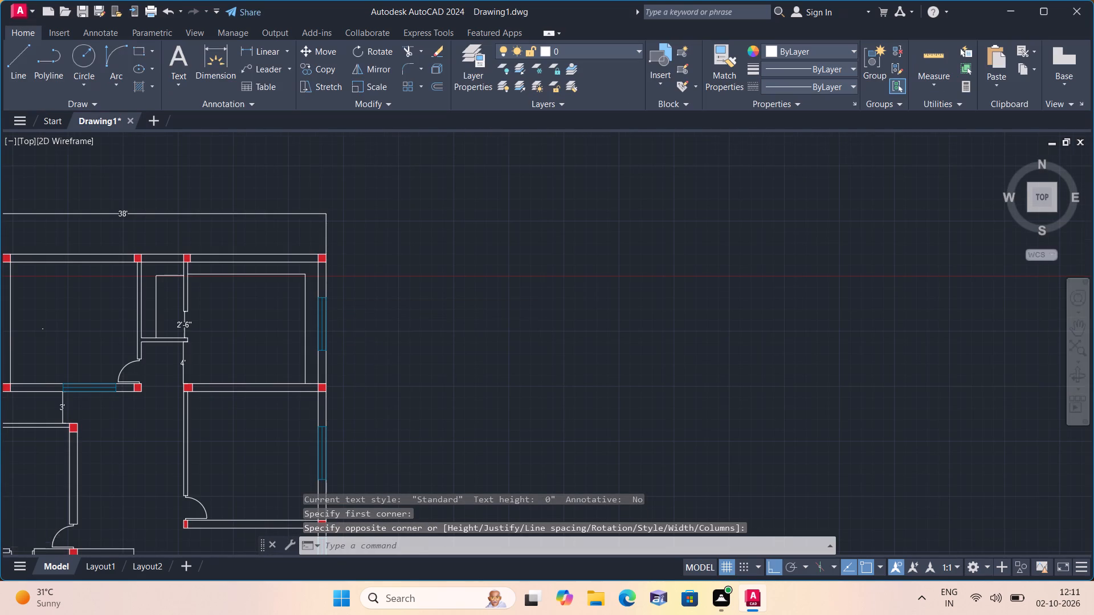
key(space)
double_click(343, 417)
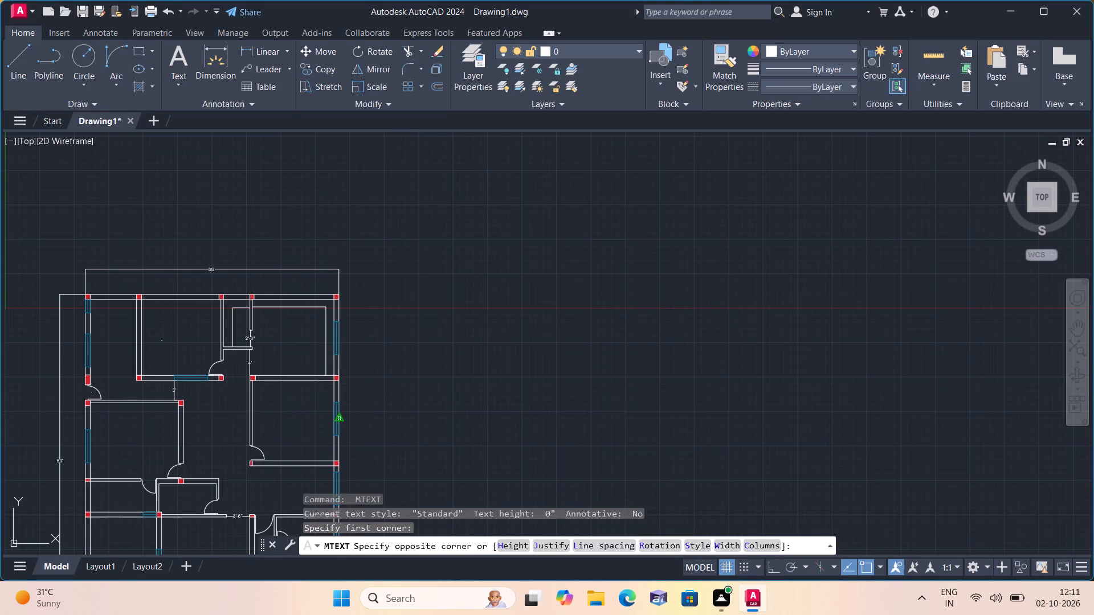
scroll(345, 417, up, 2)
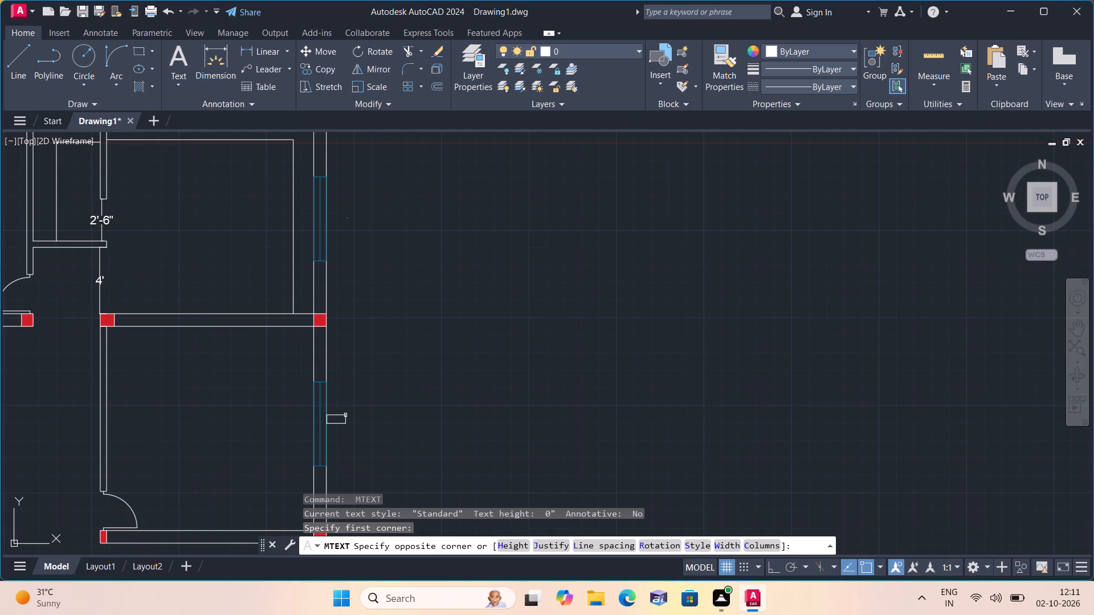
scroll(345, 415, down, 1)
text(W1)
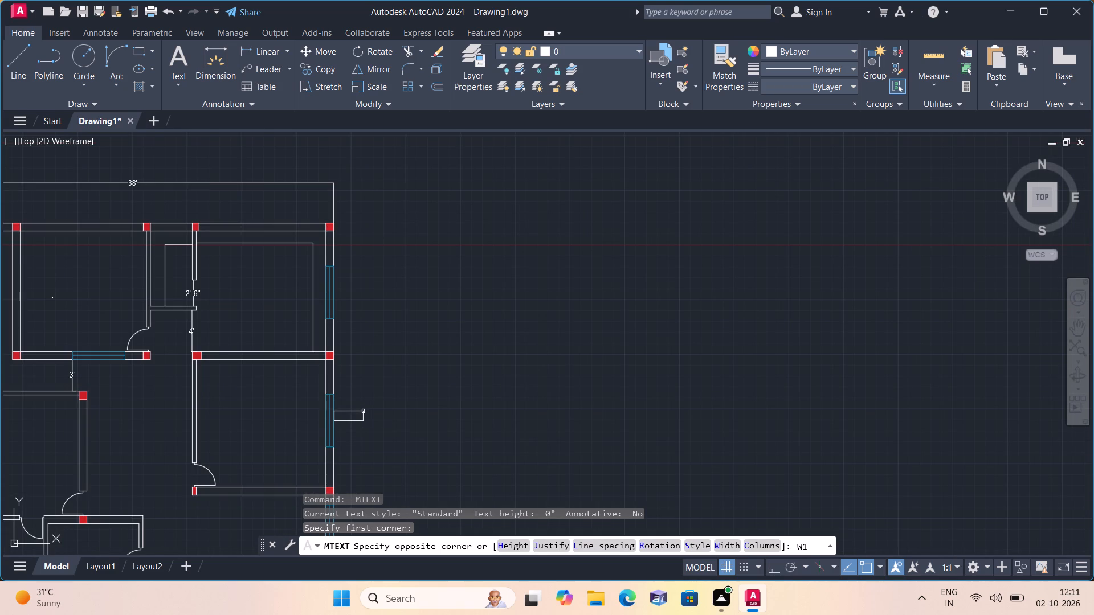
key(BackSpace)
key(BackSpace)
scroll(363, 411, up, 1)
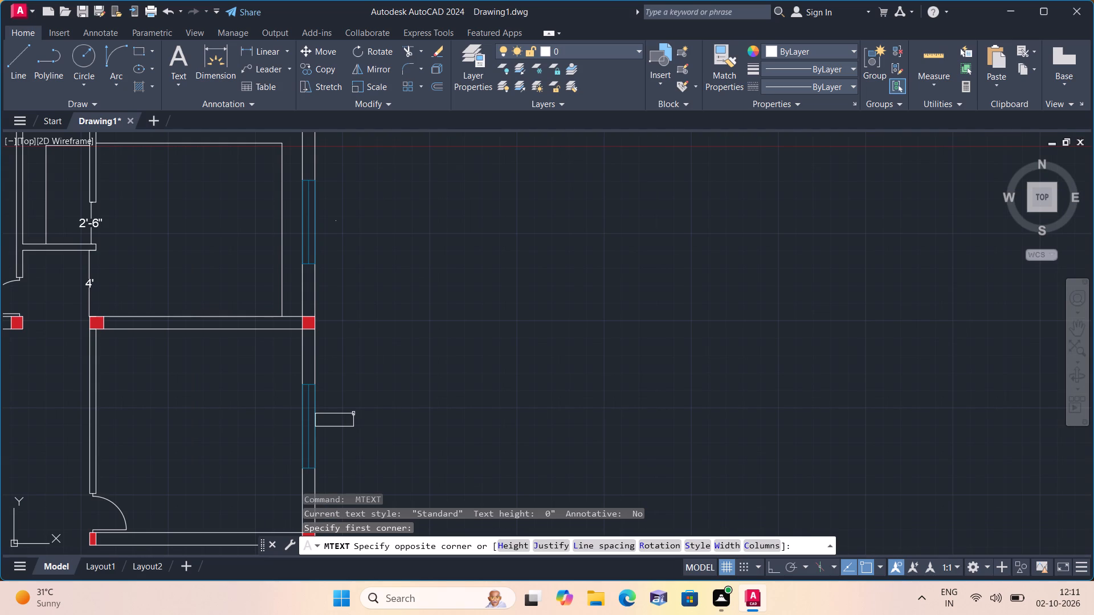
click(346, 415)
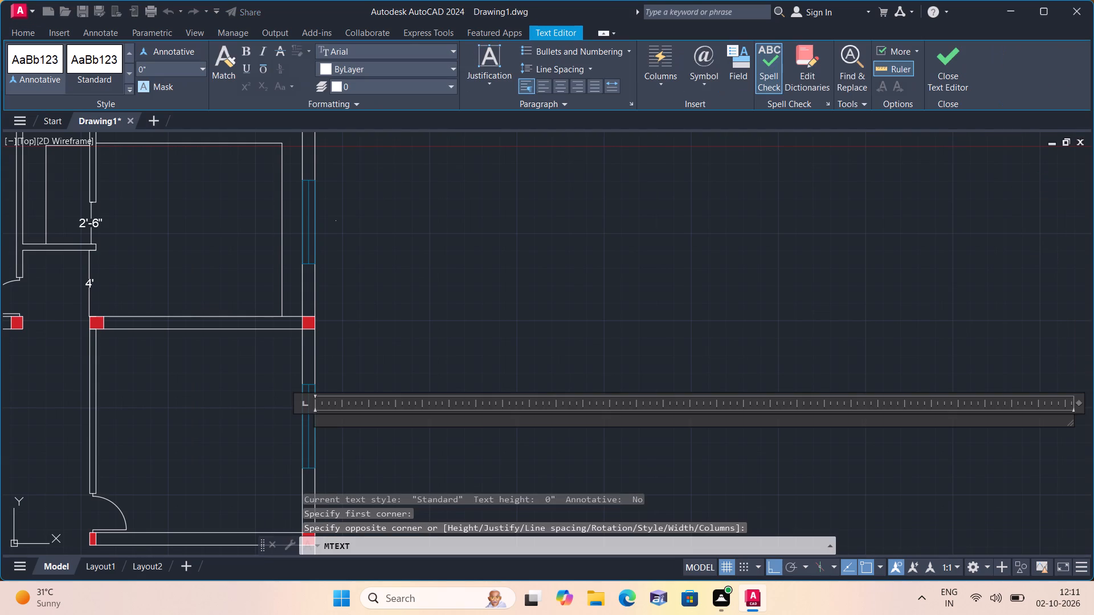
text(W1)
click(385, 378)
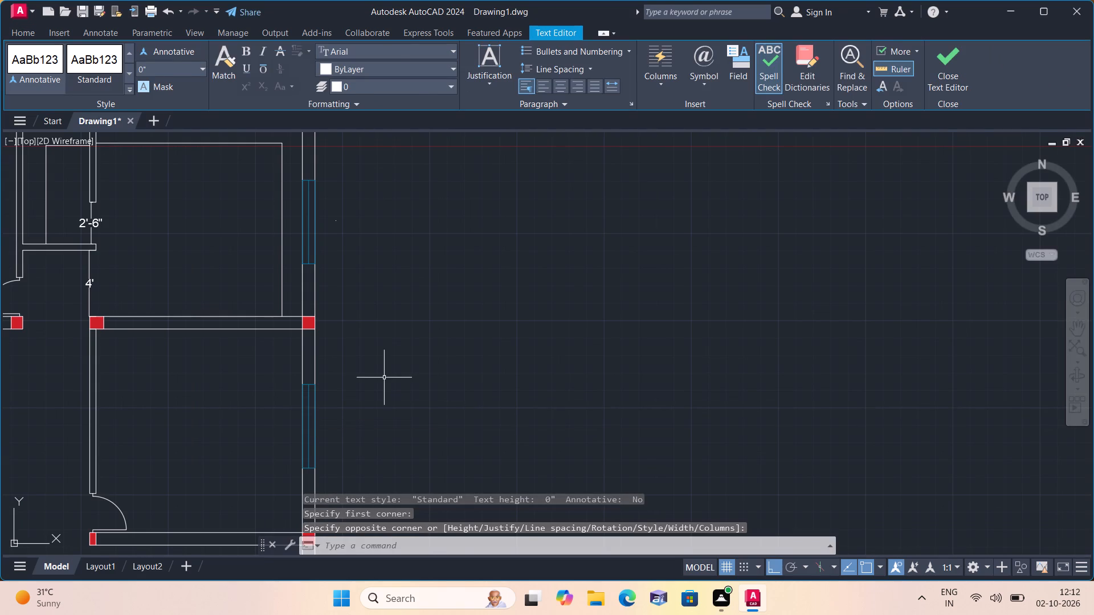
Label the window in the guest bedroom's south wall with multiline text reading W, placed just below the window.
scroll(374, 393, down, 2)
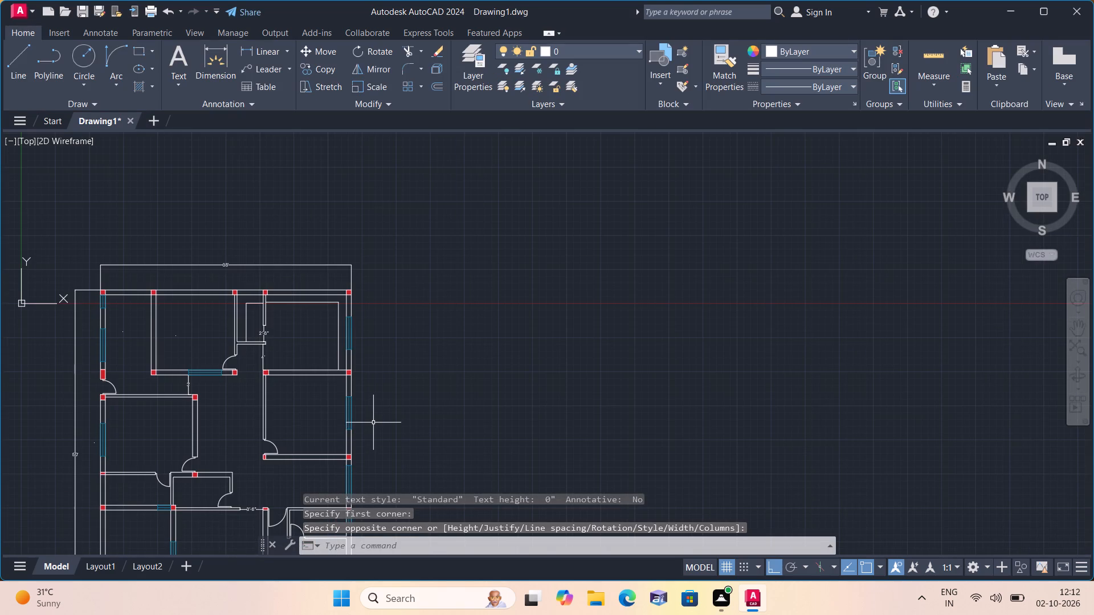
scroll(373, 421, down, 1)
scroll(373, 420, up, 2)
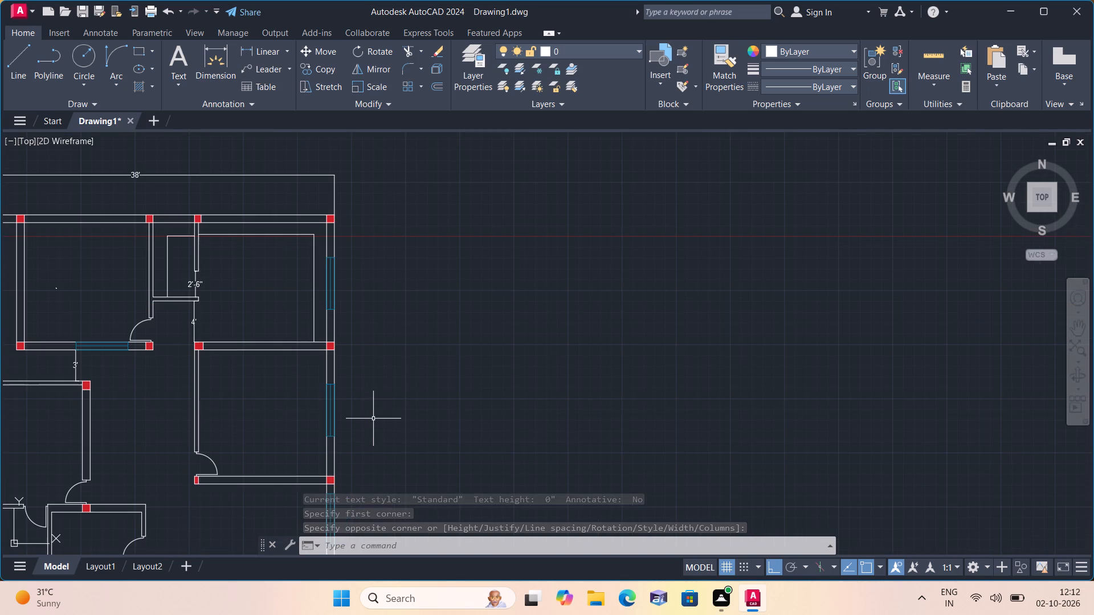
scroll(373, 419, down, 2)
scroll(373, 419, up, 1)
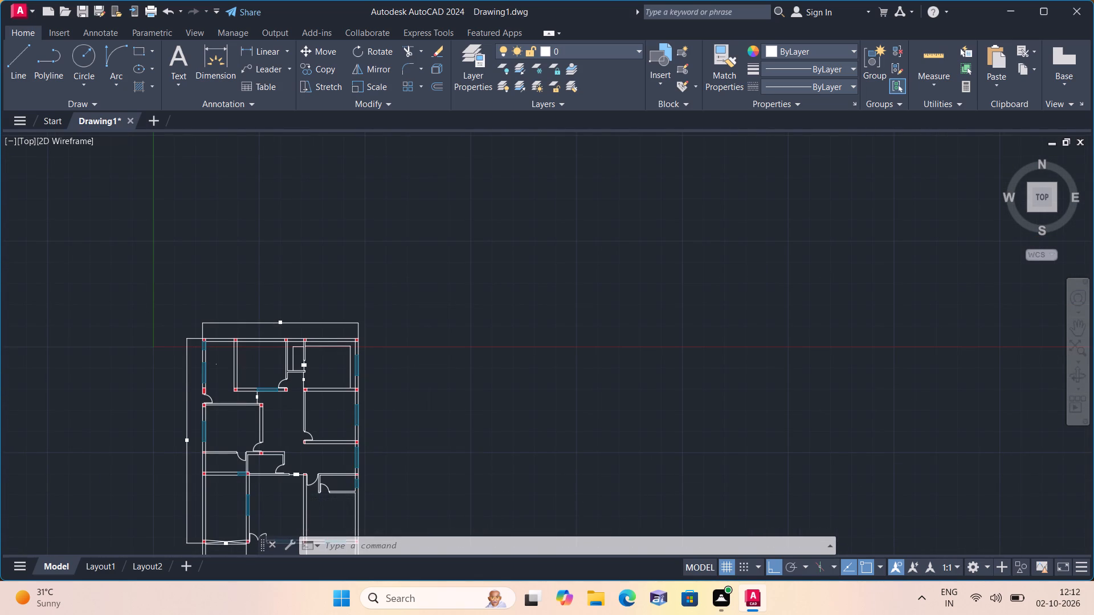
scroll(189, 356, up, 2)
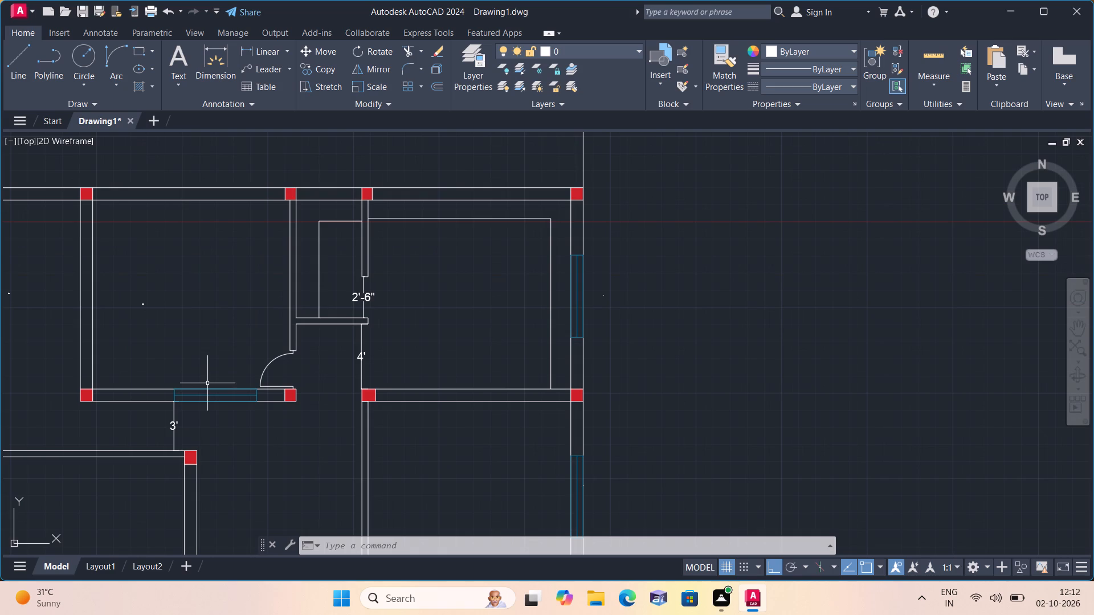
key(space)
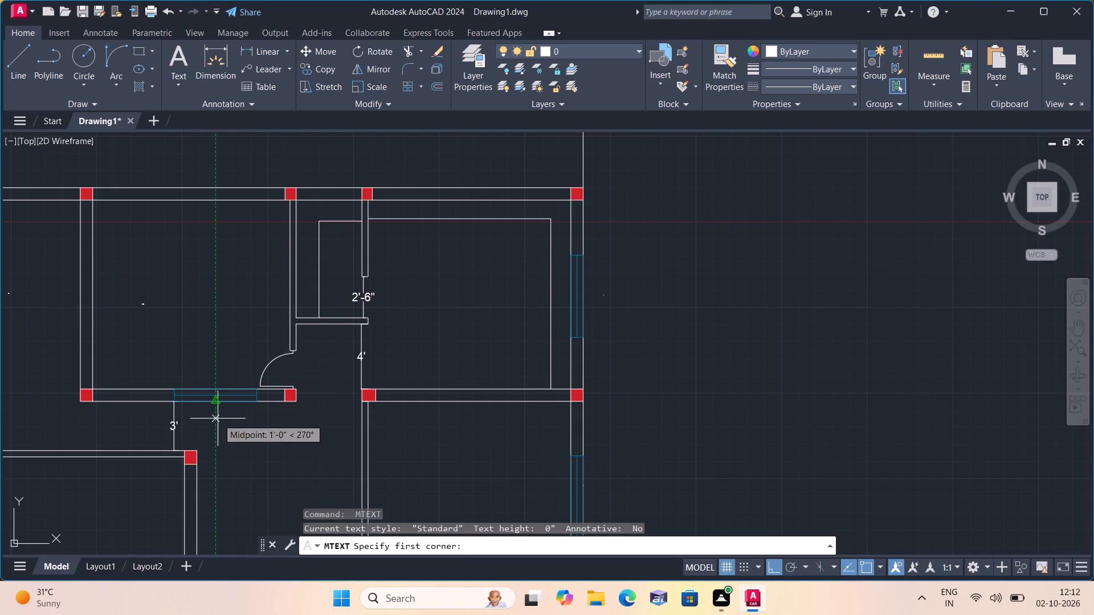
triple_click(218, 414)
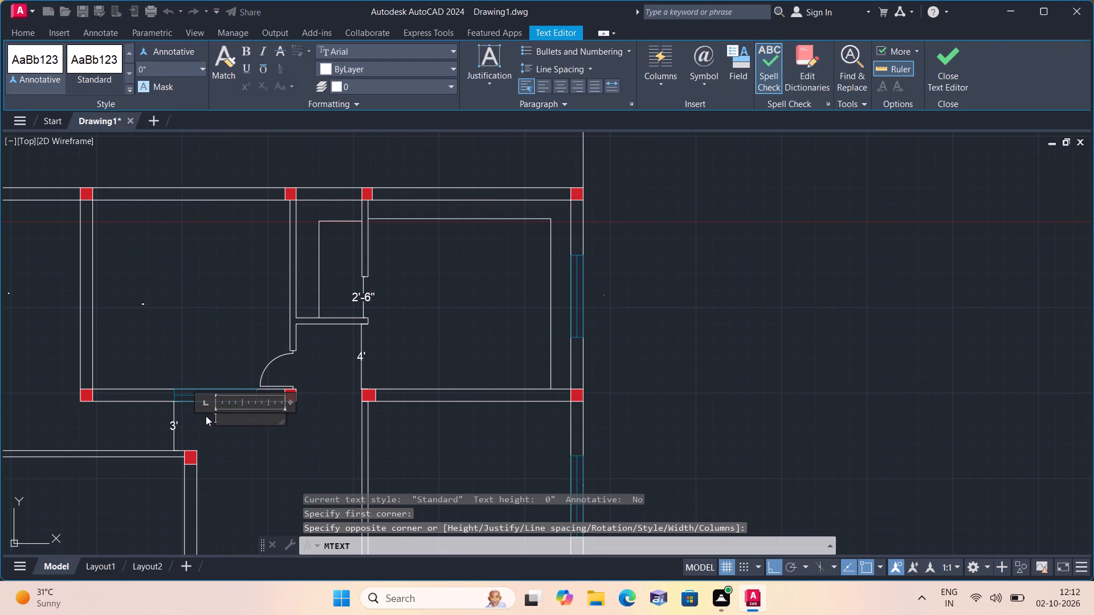
key(w)
click(222, 433)
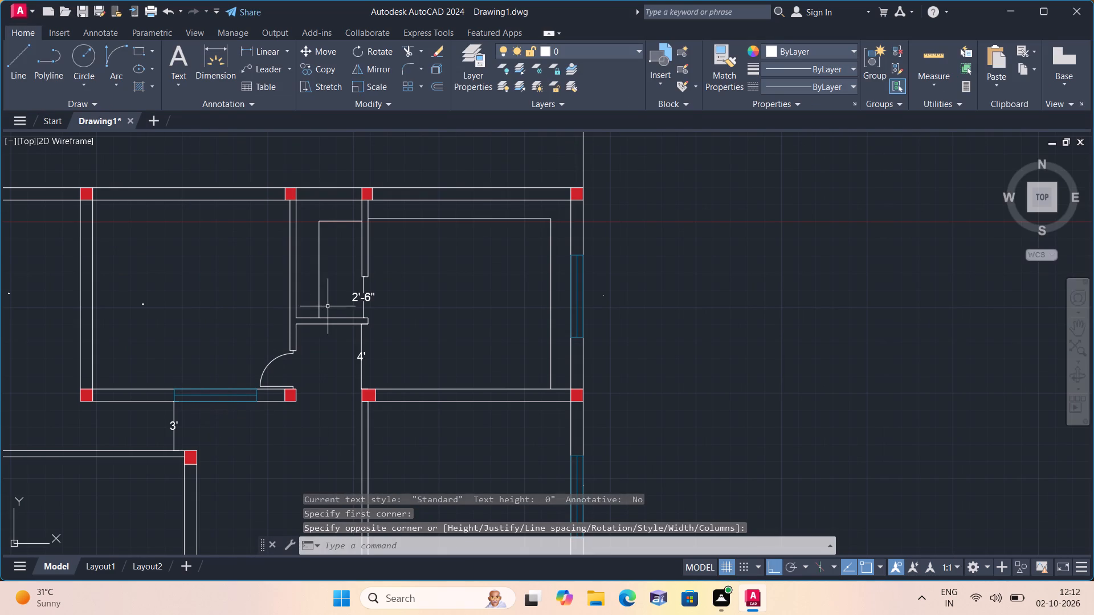
Label the small room west of the north-east room with two-line multiline text reading STORE and 4'0"X7'2".
middle_drag(328, 311, 342, 358)
scroll(337, 342, down, 1)
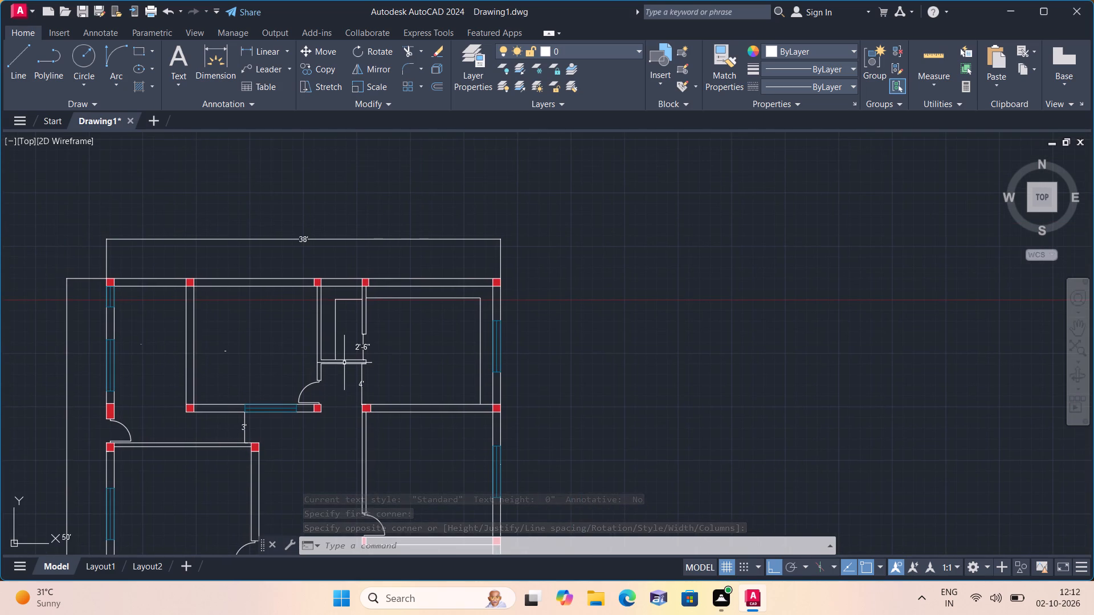
scroll(342, 356, up, 2)
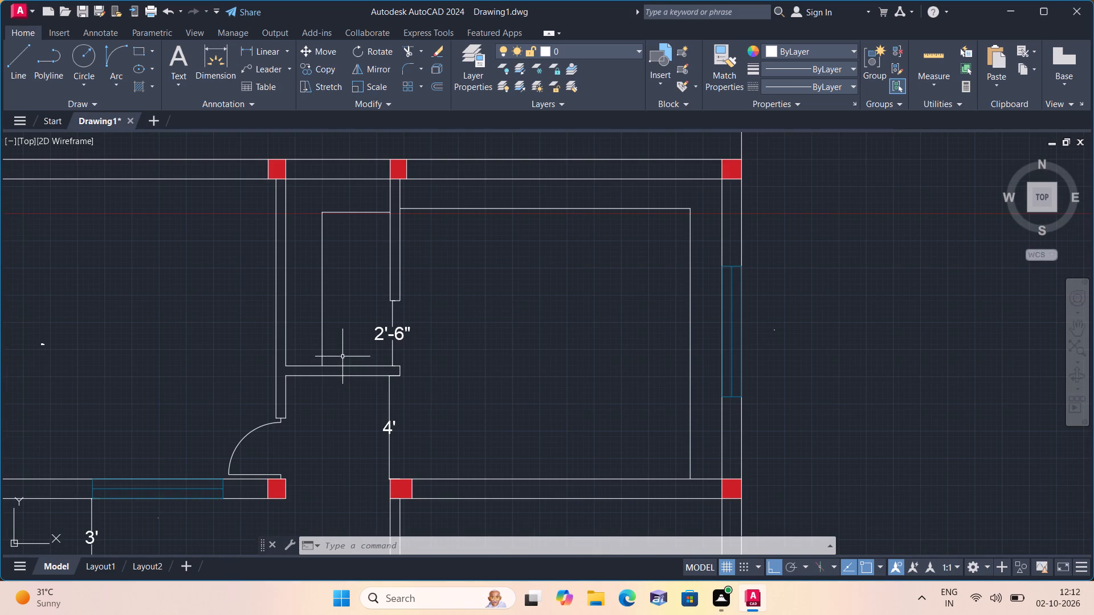
key(space)
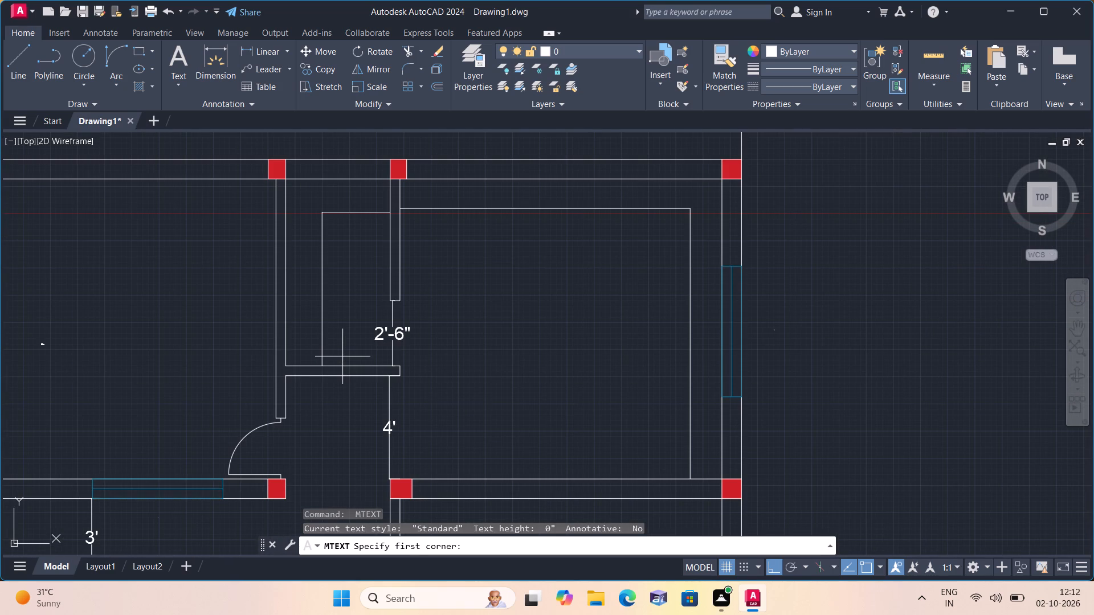
click(335, 298)
drag(335, 298, 341, 303)
click(341, 303)
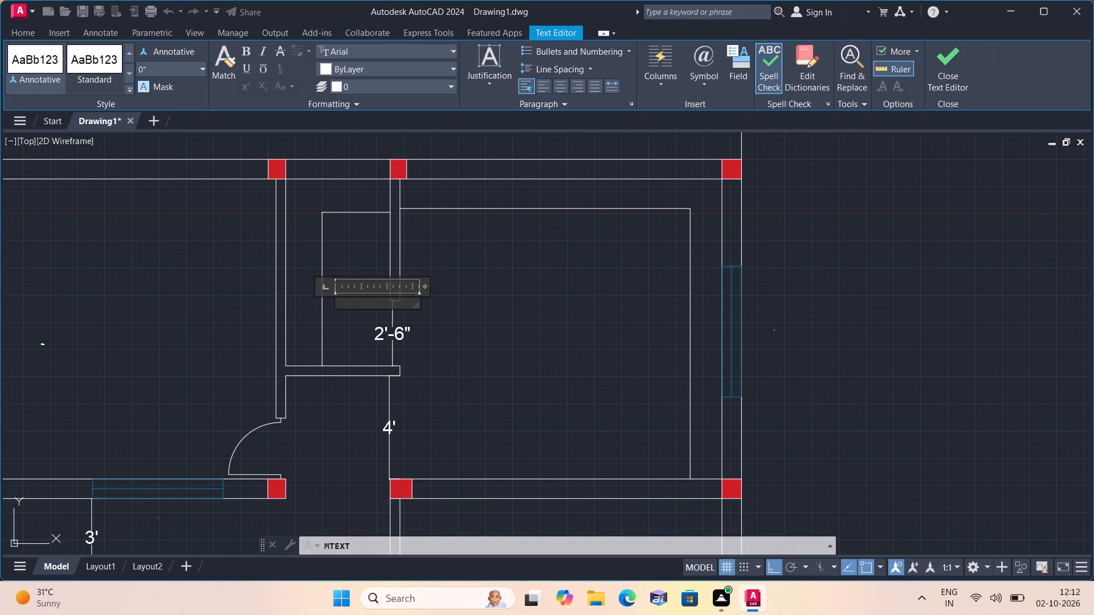
key(s)
text(TO)
text(RE)
key(Return)
text(4')
key(0)
key(shift+quotedbl)
key(x)
text(7')
key(2)
key(shift+quotedbl)
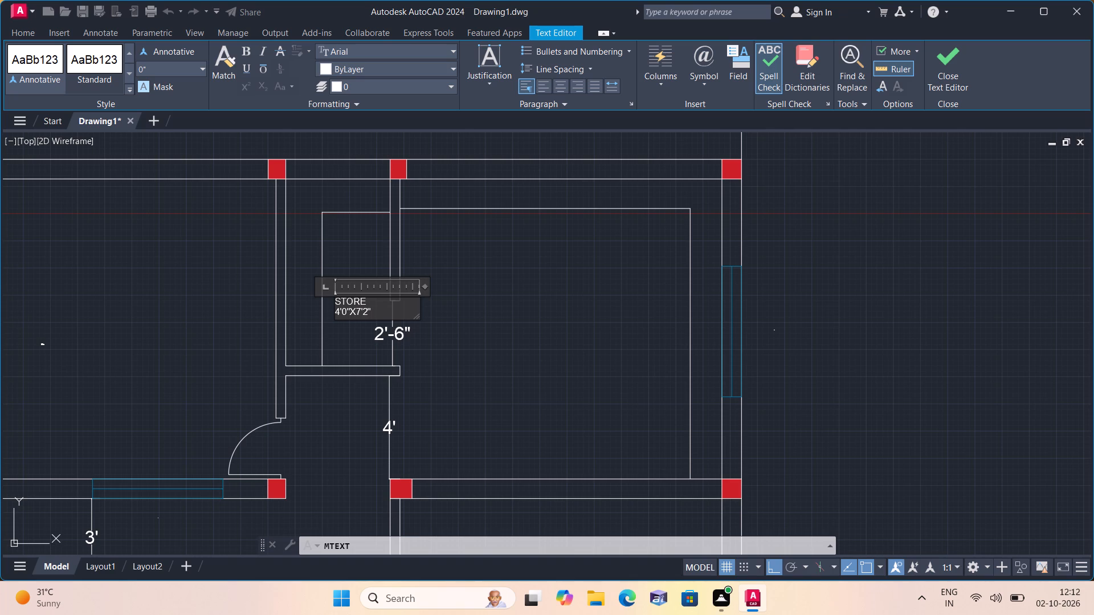
click(348, 317)
click(362, 355)
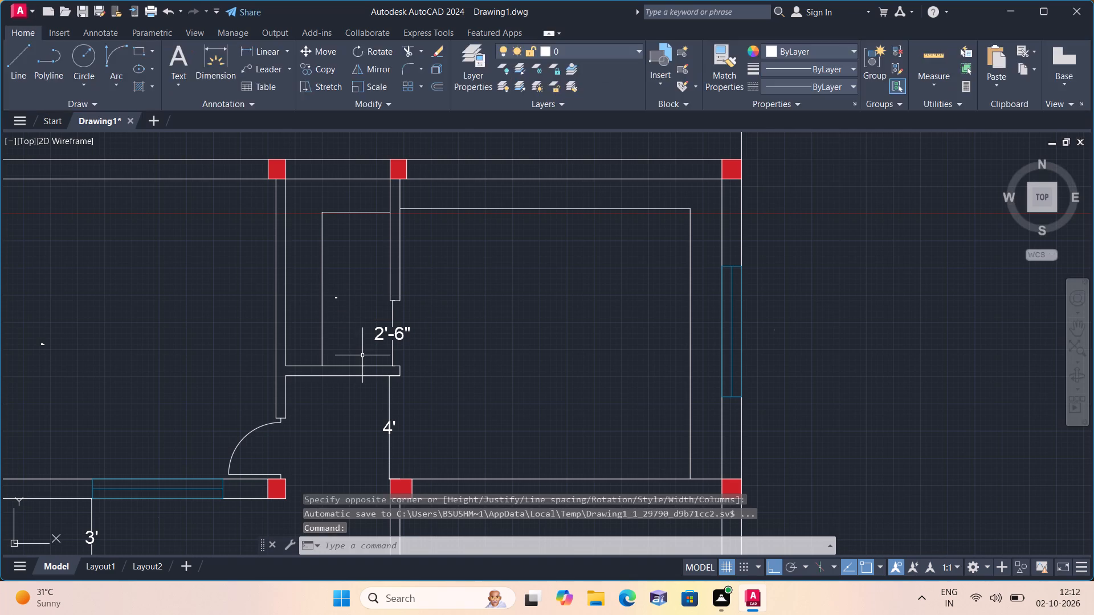
Label the north-east room with two-line multiline text reading KITCHEN and 12'4"X11'6", placed near the room's middle.
scroll(362, 355, down, 2)
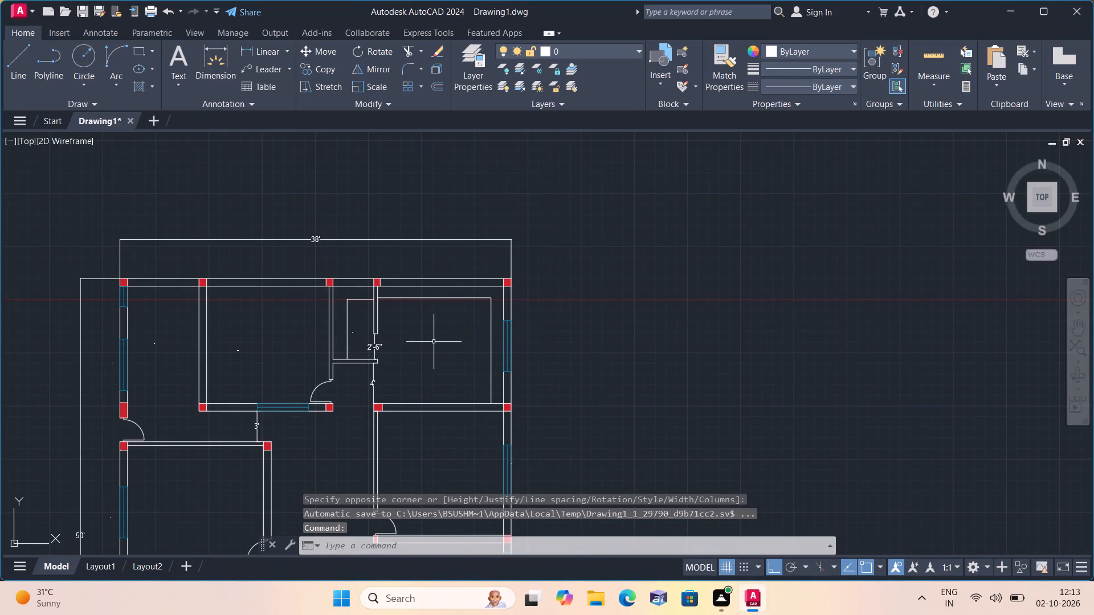
key(space)
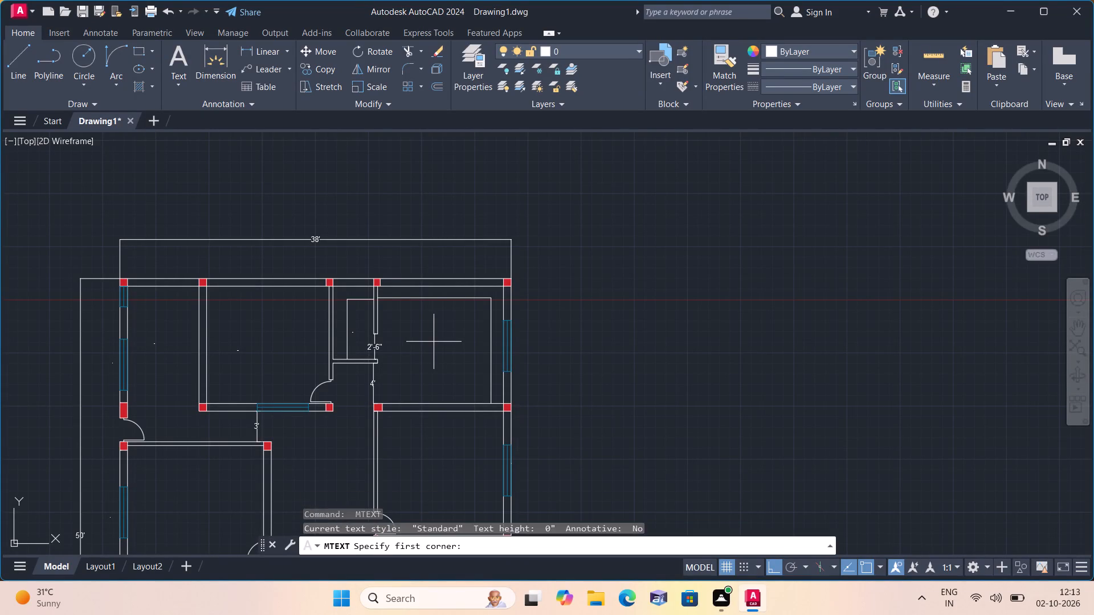
triple_click(434, 342)
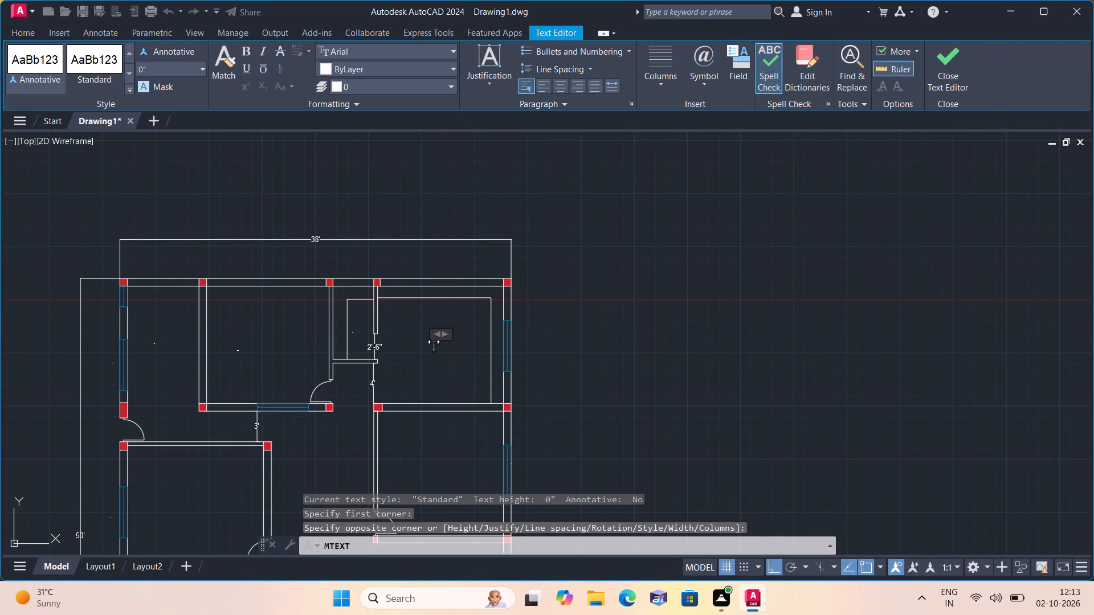
text(KI)
key(t)
text(CHE)
key(n)
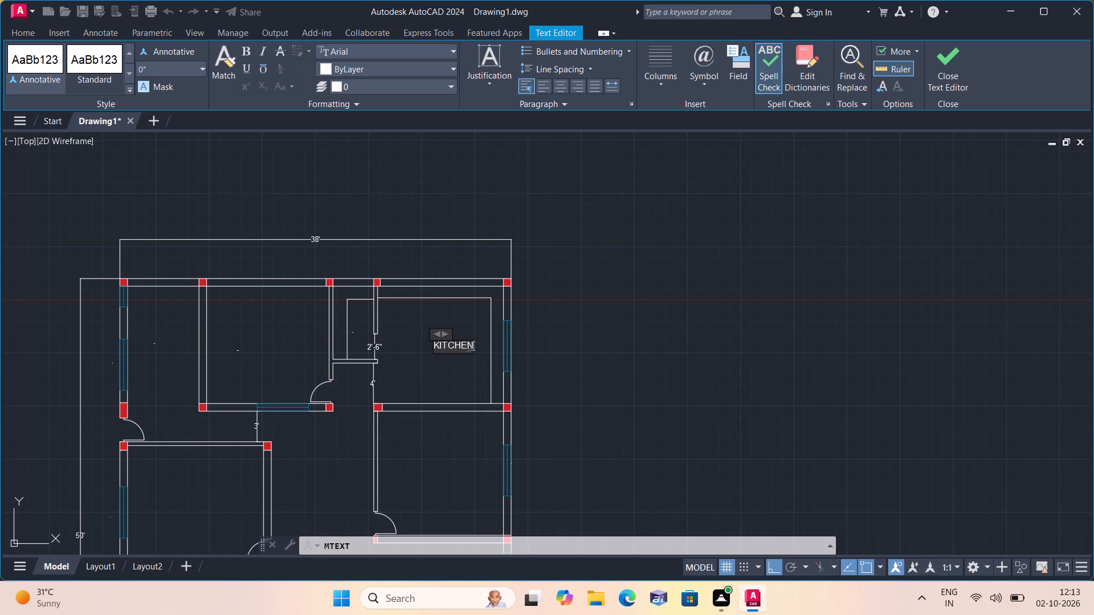
key(Return)
text(12'4")
key(x)
text(11')
key(6)
key(shift+quotedbl)
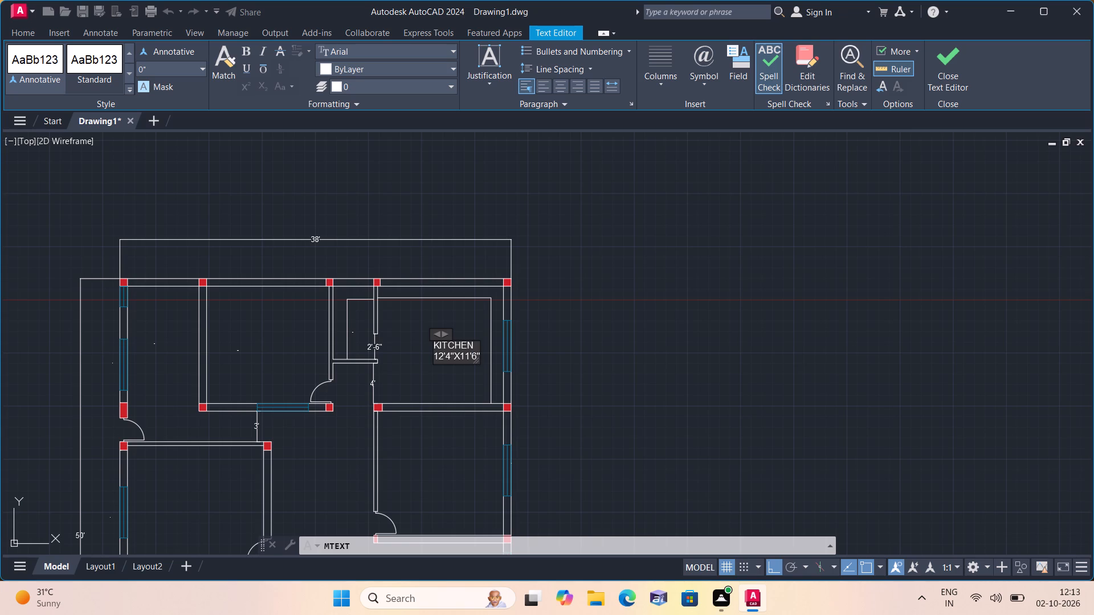
scroll(434, 342, up, 1)
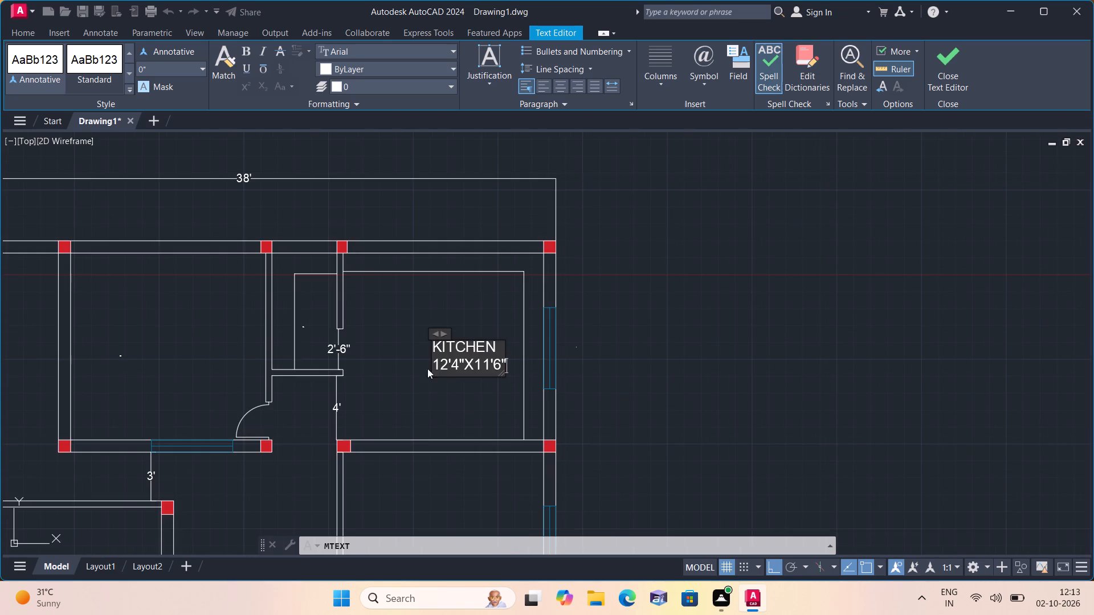
click(424, 378)
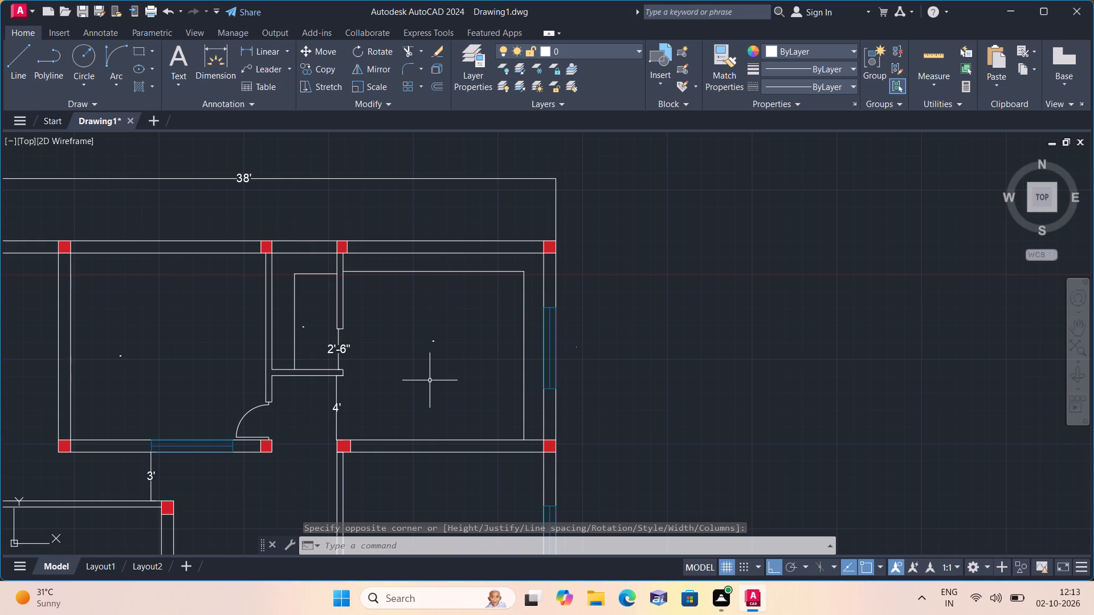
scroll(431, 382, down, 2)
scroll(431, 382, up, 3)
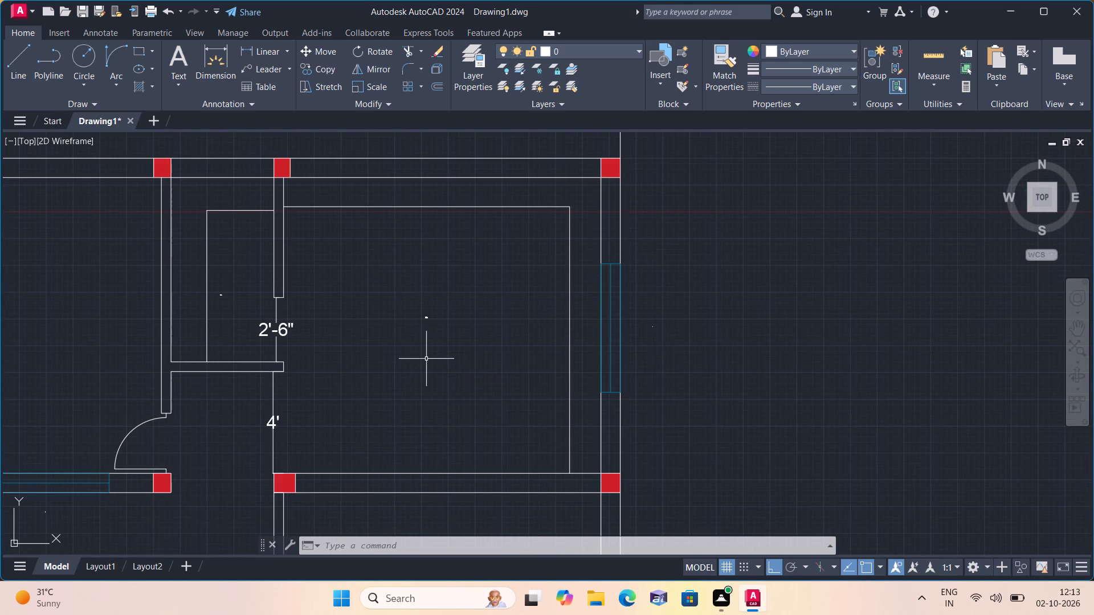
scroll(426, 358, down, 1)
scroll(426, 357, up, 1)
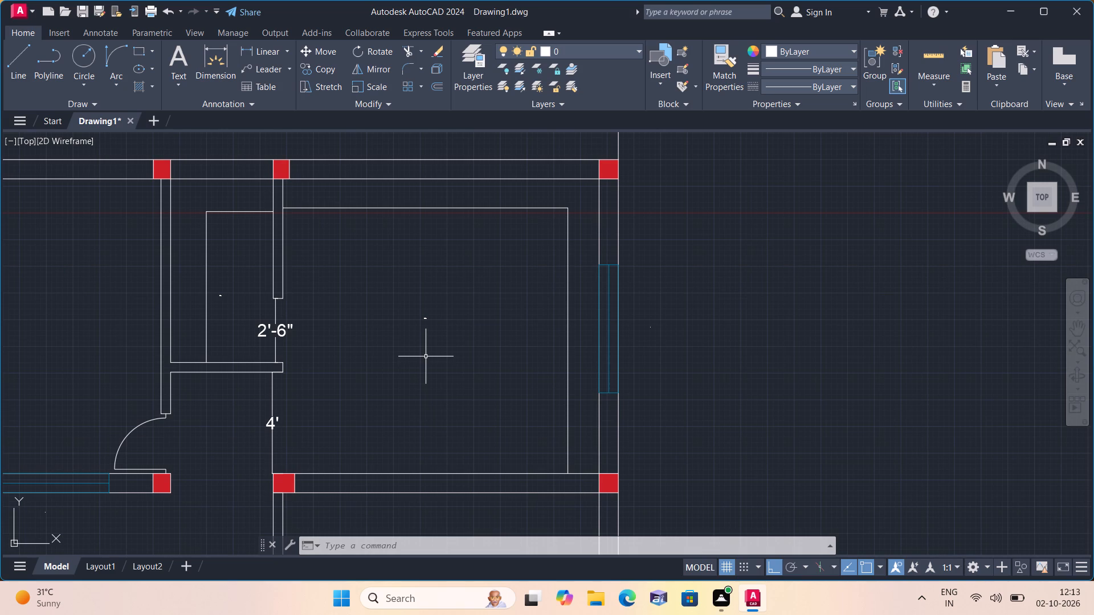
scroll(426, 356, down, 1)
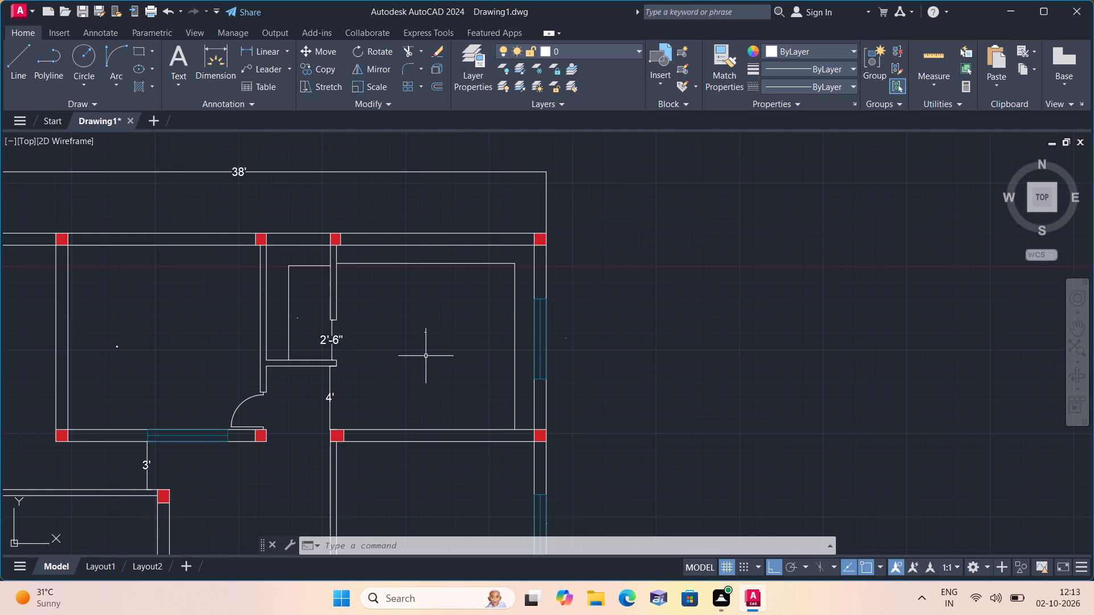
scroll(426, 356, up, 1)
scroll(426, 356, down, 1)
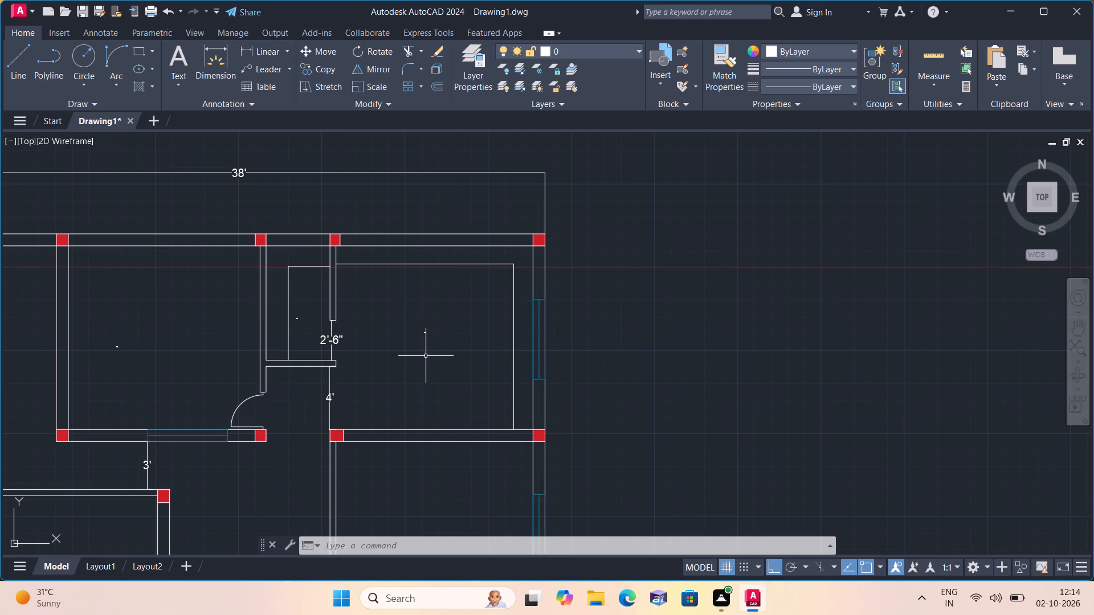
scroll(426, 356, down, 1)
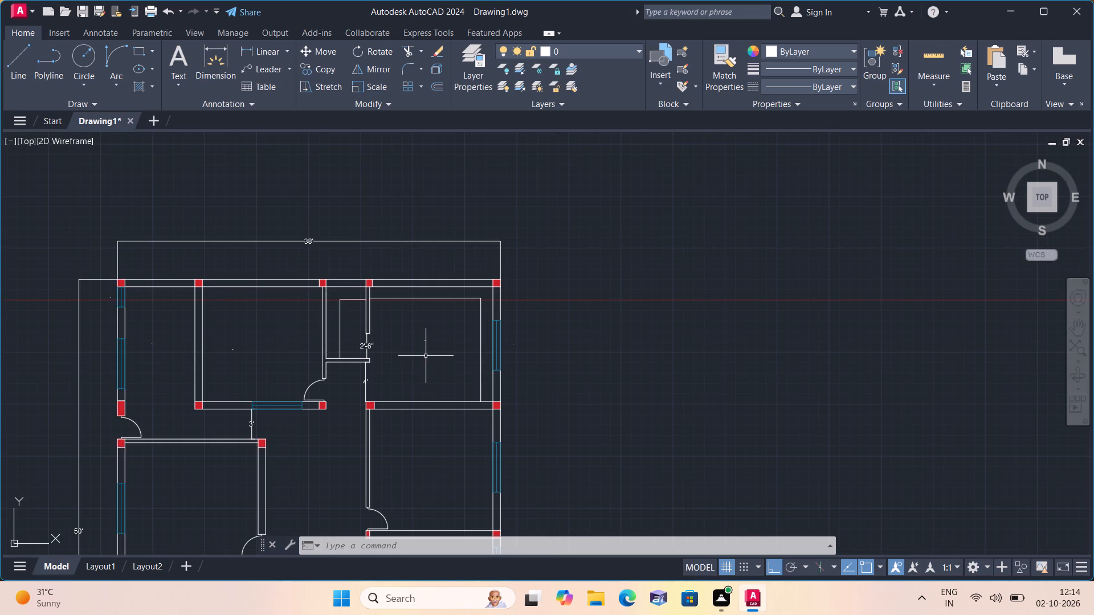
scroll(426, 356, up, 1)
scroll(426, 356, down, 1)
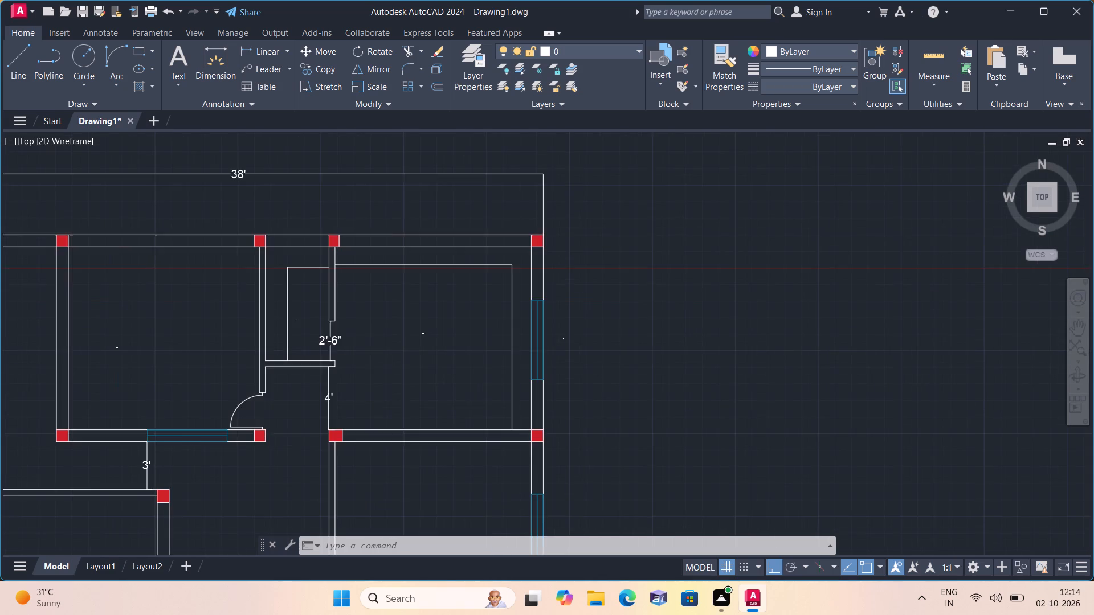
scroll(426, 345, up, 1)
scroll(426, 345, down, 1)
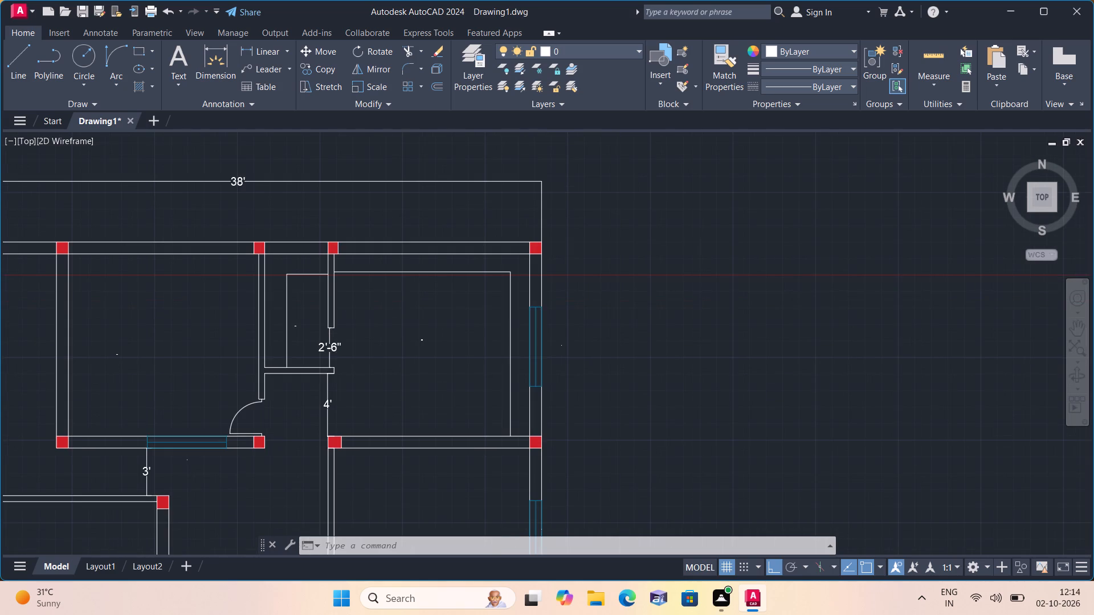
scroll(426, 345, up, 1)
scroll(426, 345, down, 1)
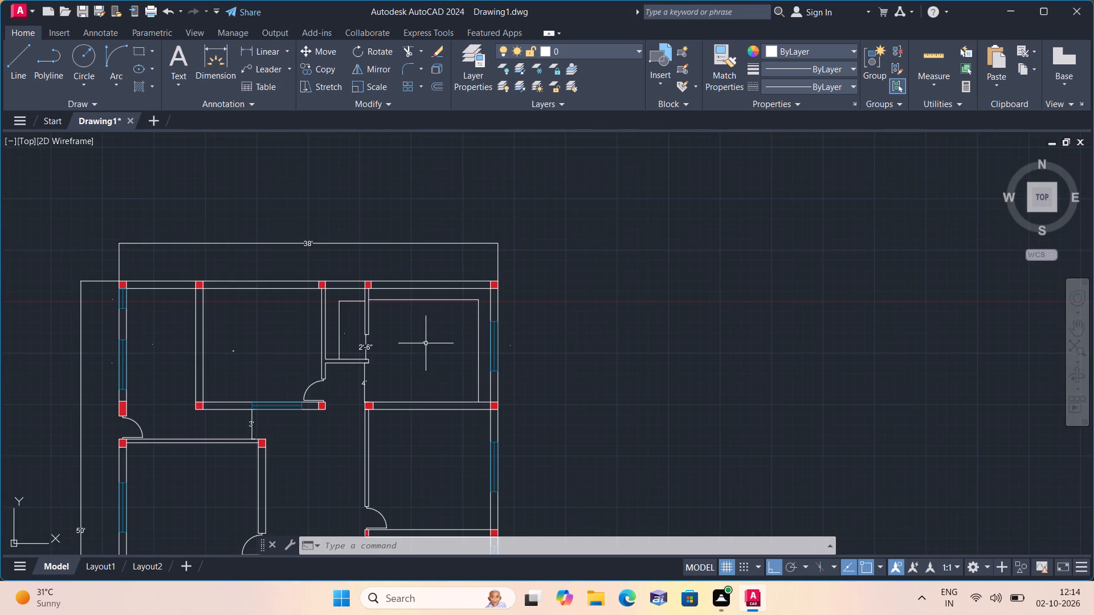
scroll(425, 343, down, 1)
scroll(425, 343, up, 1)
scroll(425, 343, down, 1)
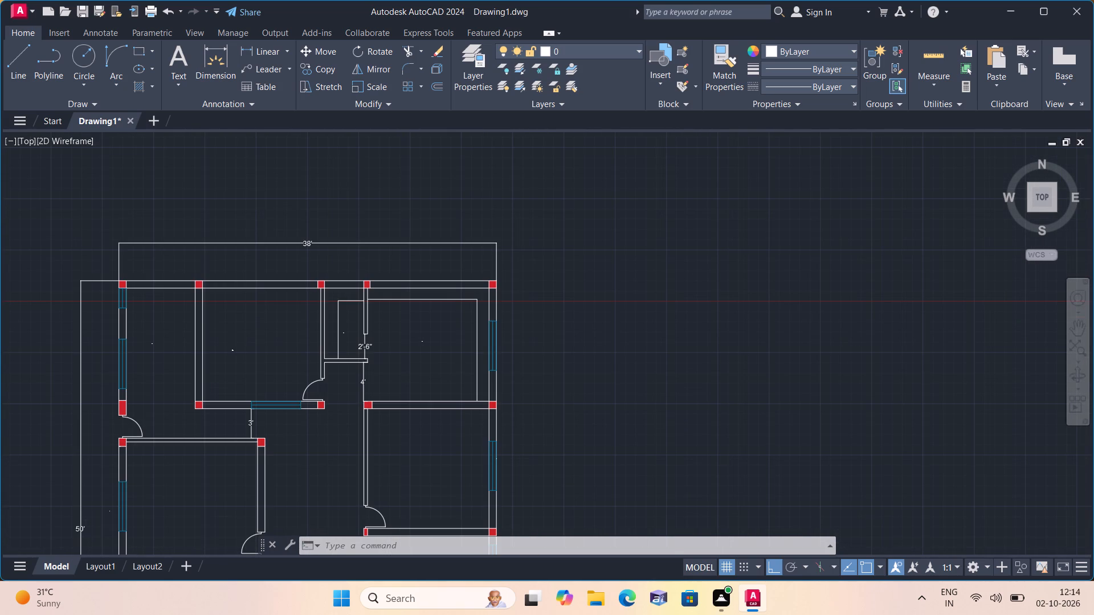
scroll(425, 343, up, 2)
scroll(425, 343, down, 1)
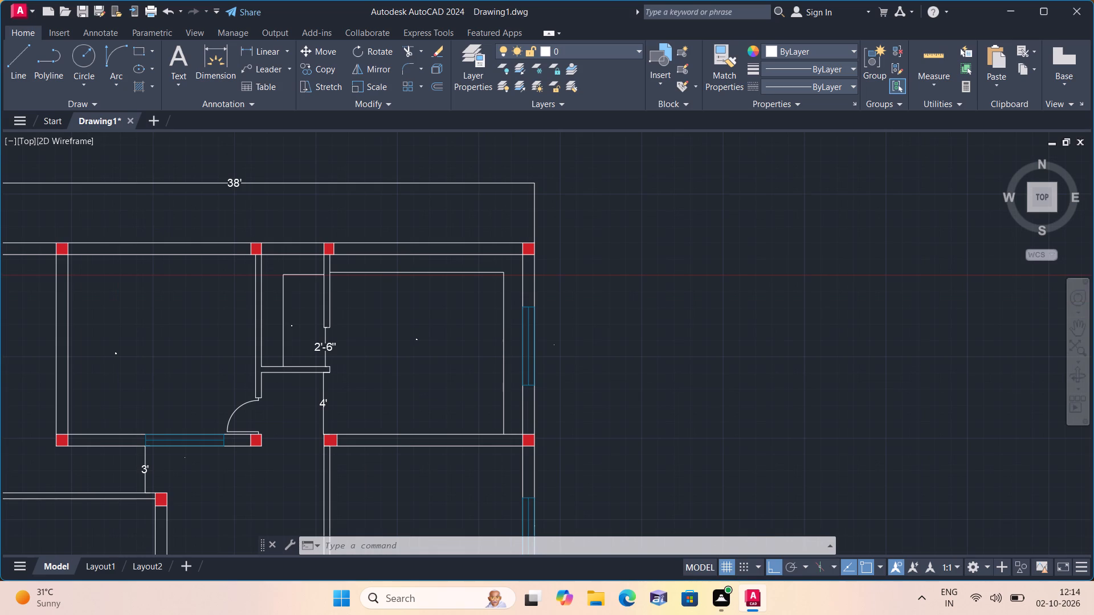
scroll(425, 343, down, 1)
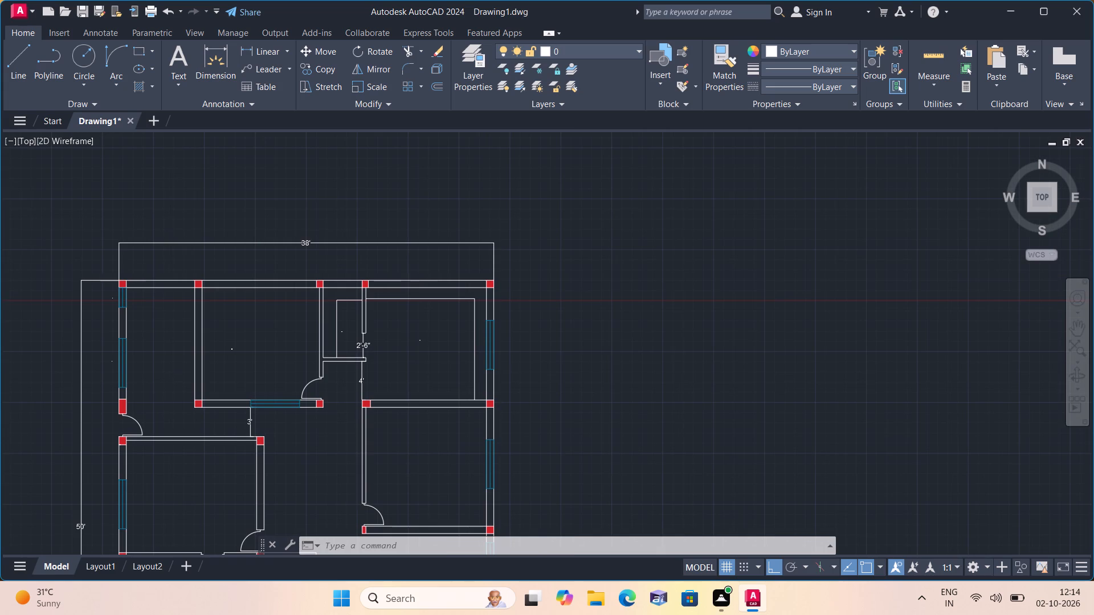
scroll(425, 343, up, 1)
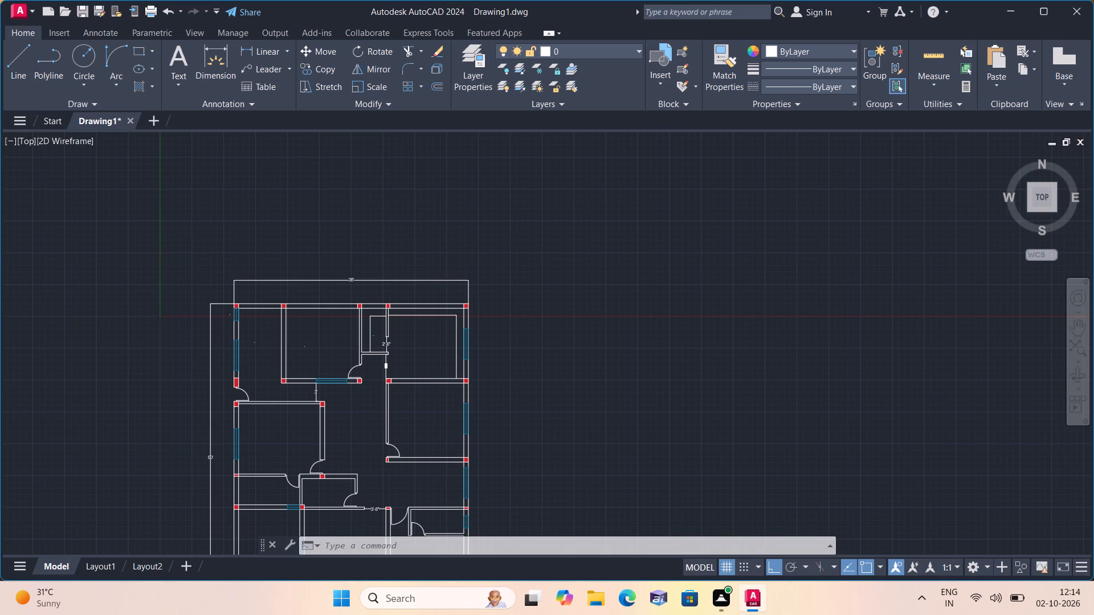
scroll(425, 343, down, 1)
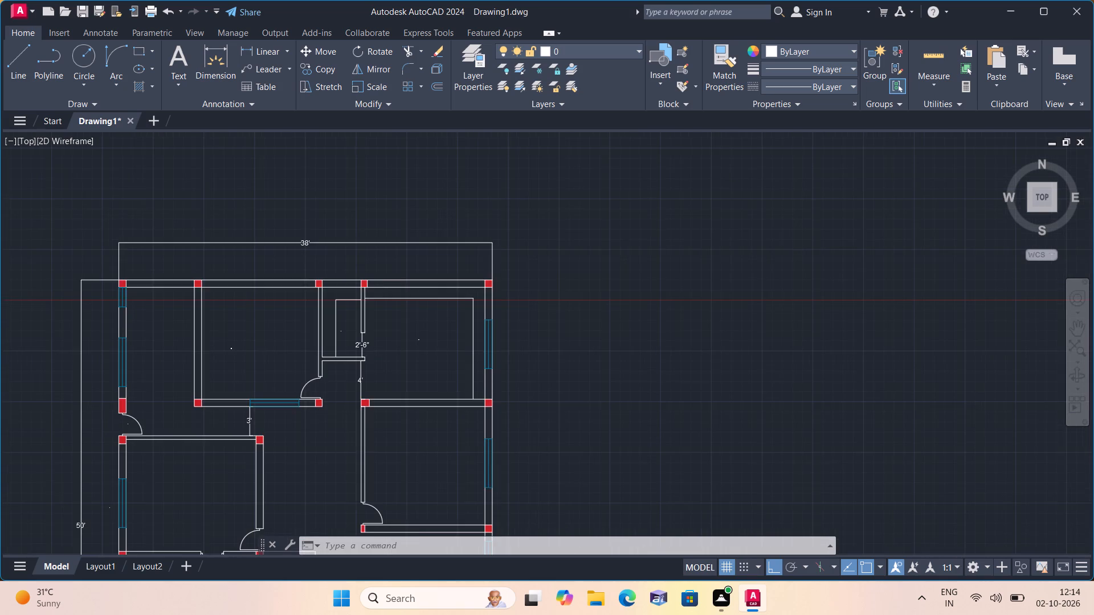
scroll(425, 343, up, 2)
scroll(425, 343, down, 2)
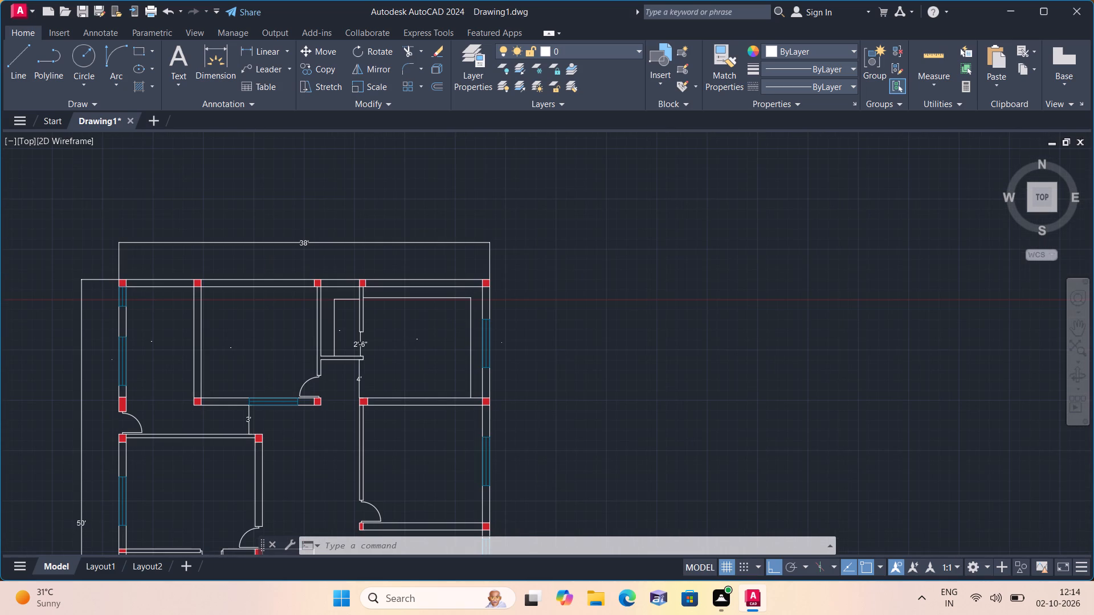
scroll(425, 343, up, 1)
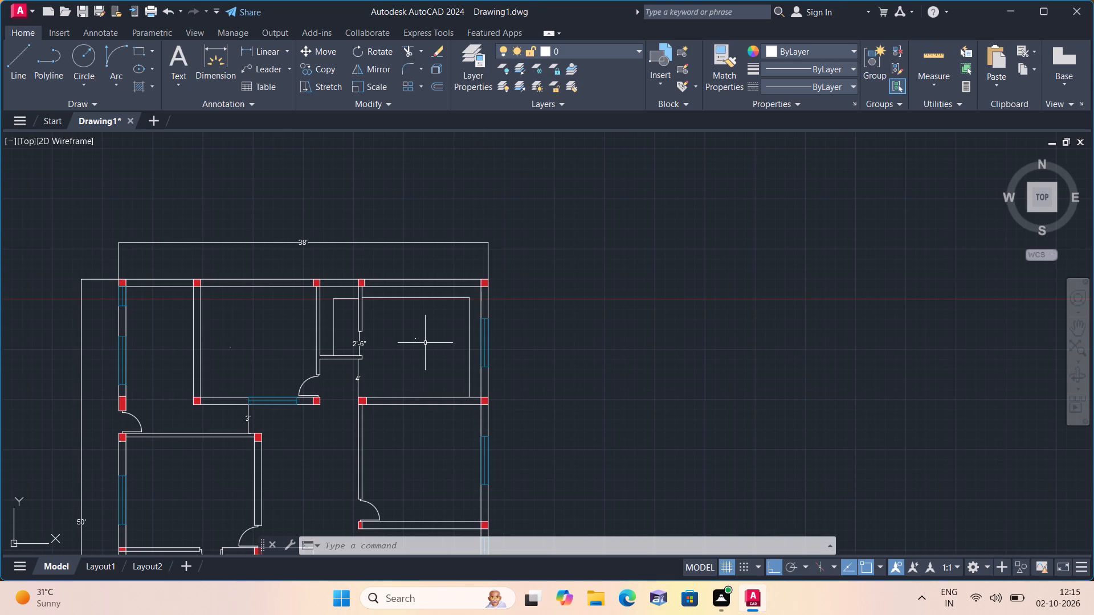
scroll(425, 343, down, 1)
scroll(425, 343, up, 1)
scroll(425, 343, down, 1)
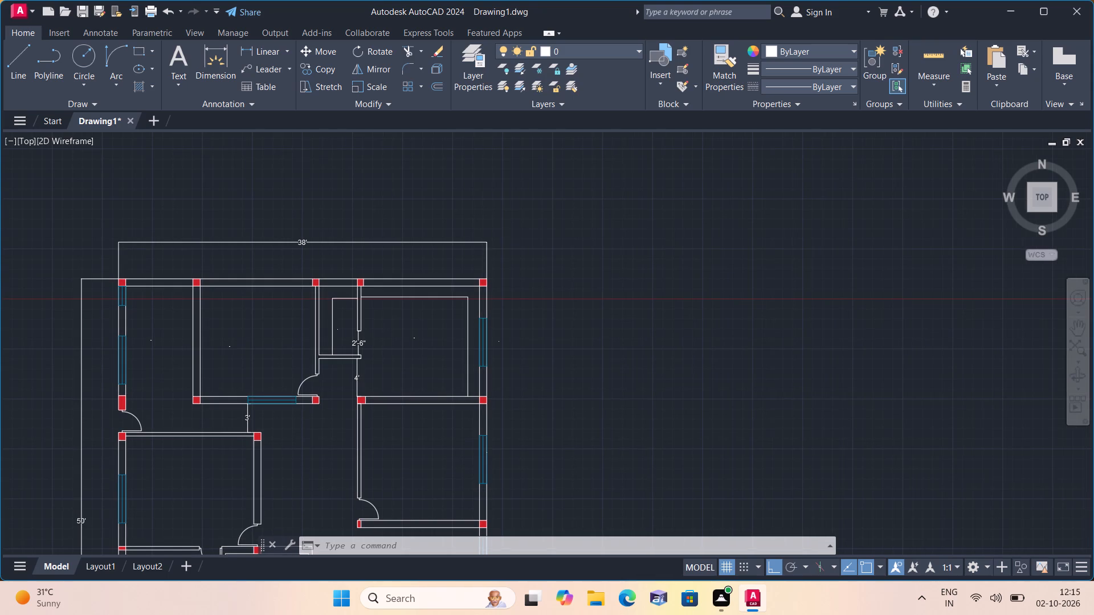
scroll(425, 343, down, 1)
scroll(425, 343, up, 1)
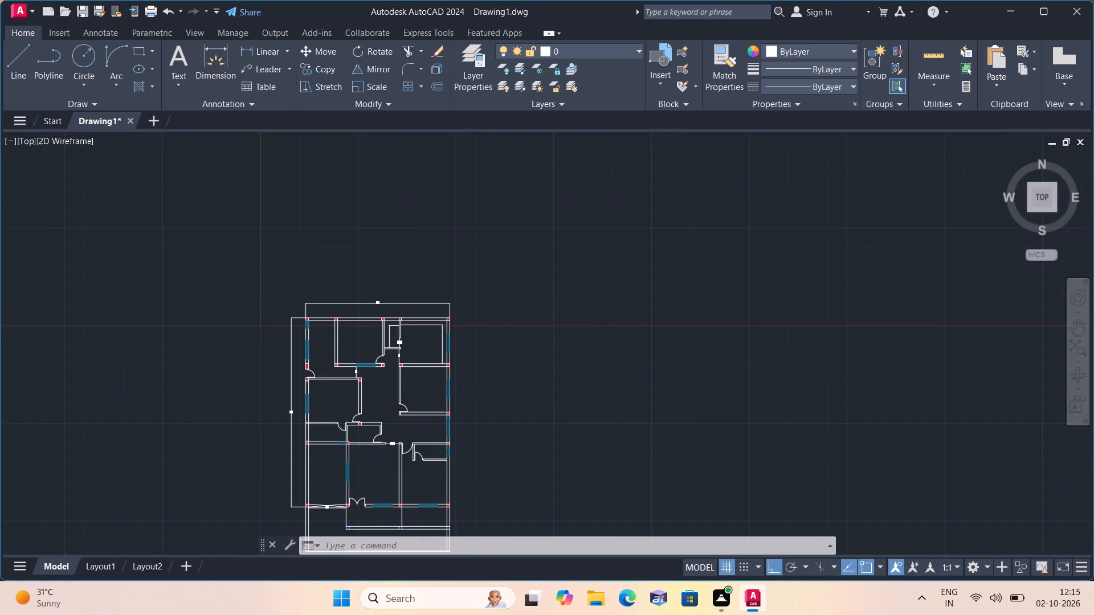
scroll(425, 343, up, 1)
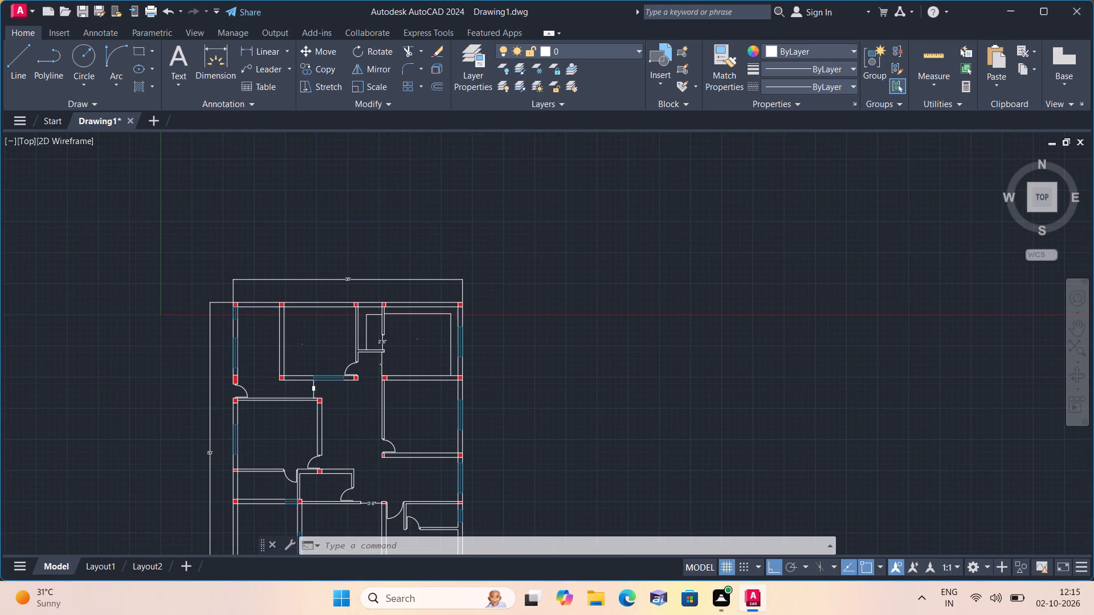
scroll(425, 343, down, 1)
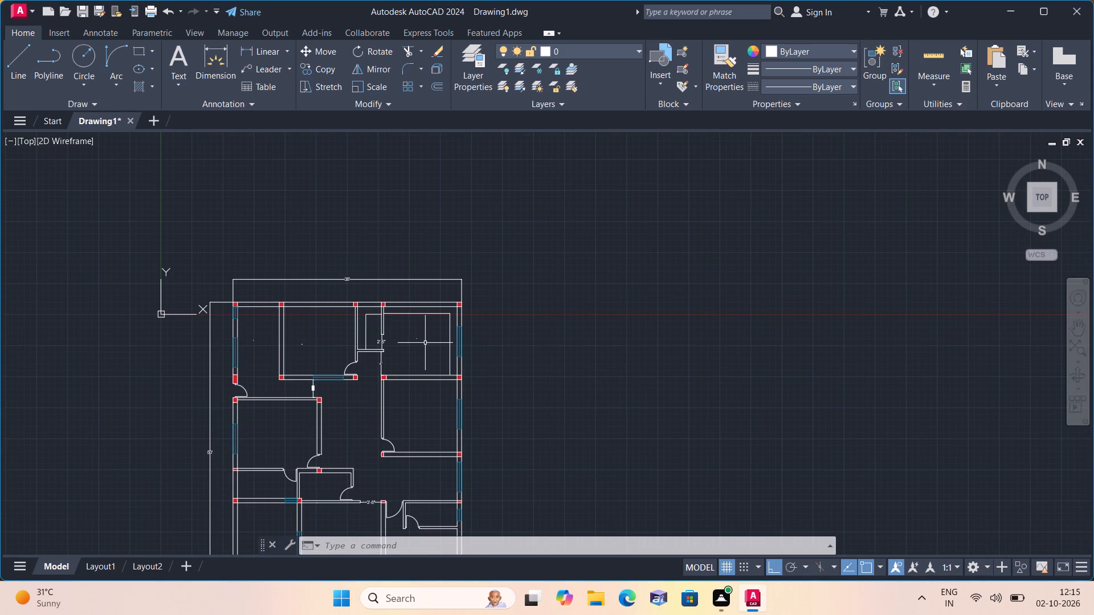